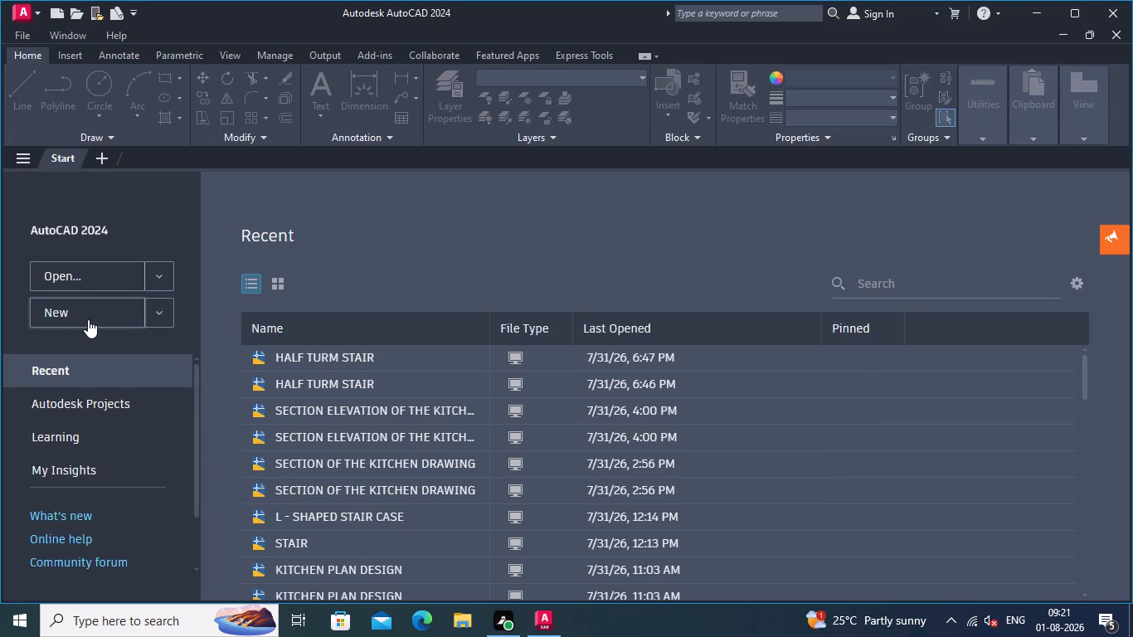
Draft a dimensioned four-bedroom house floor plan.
Start a new blank drawing.
{"action": "left_click", "coordinate": [88, 315]}
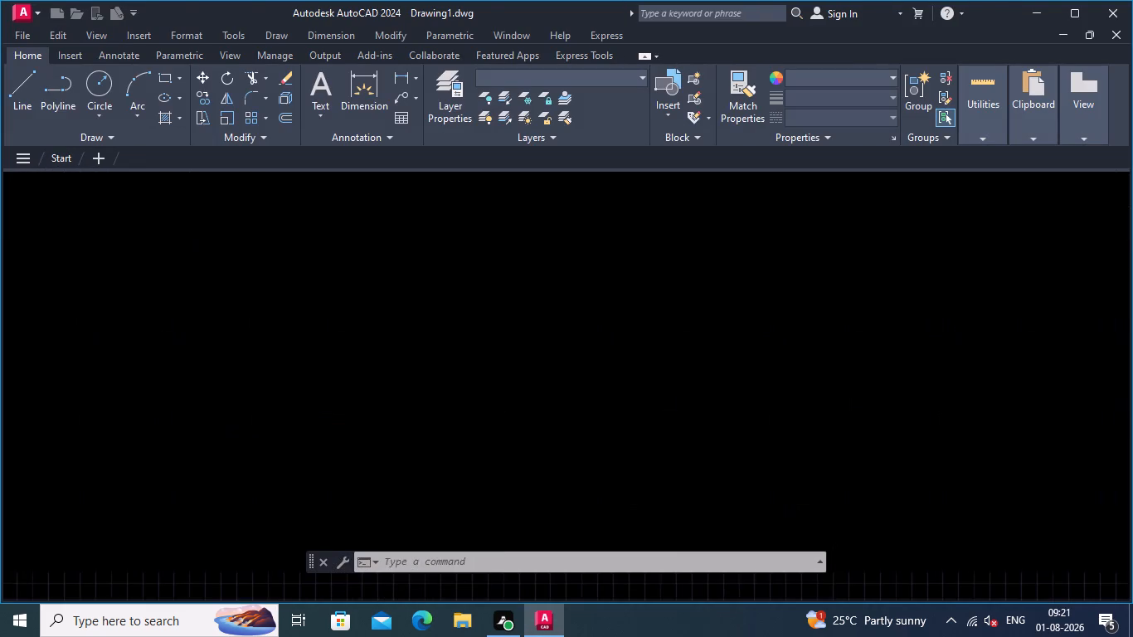
{"action": "middle_click_drag", "start_coordinate": [252, 345], "coordinate": [139, 426]}
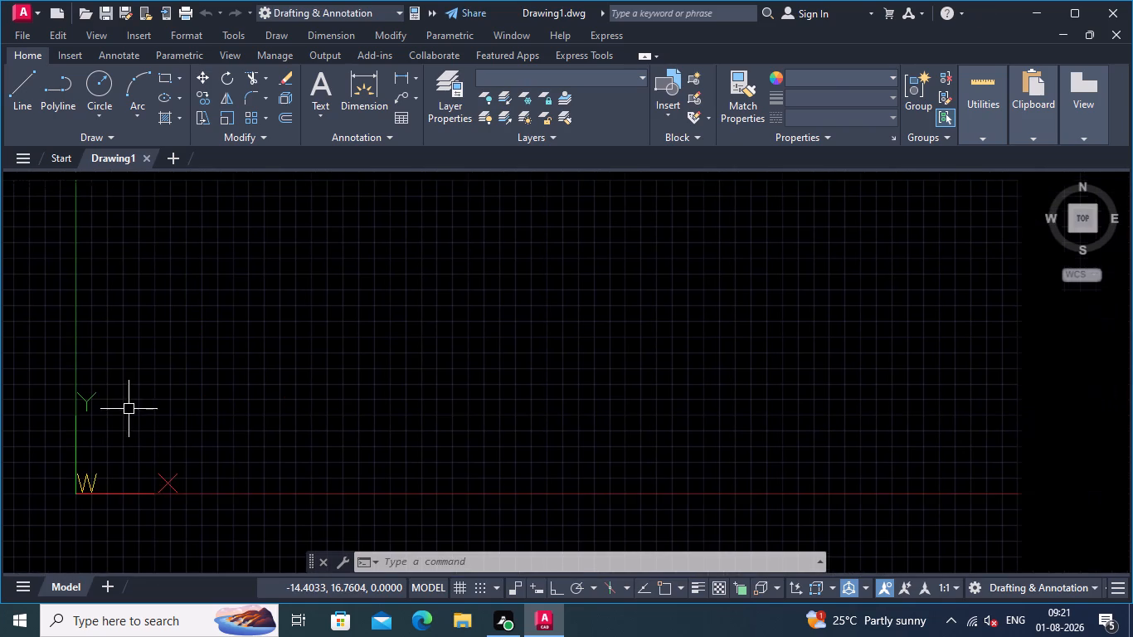
{"action": "middle_click_drag", "start_coordinate": [115, 343], "coordinate": [85, 398]}
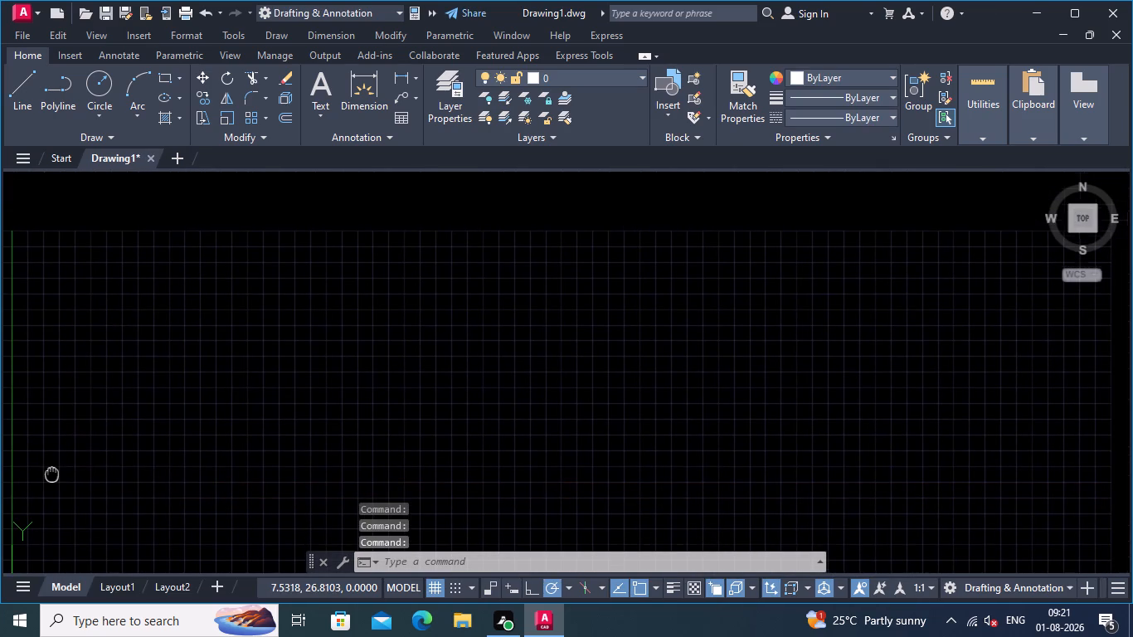
{"action": "middle_click_drag", "start_coordinate": [85, 398], "coordinate": [87, 394]}
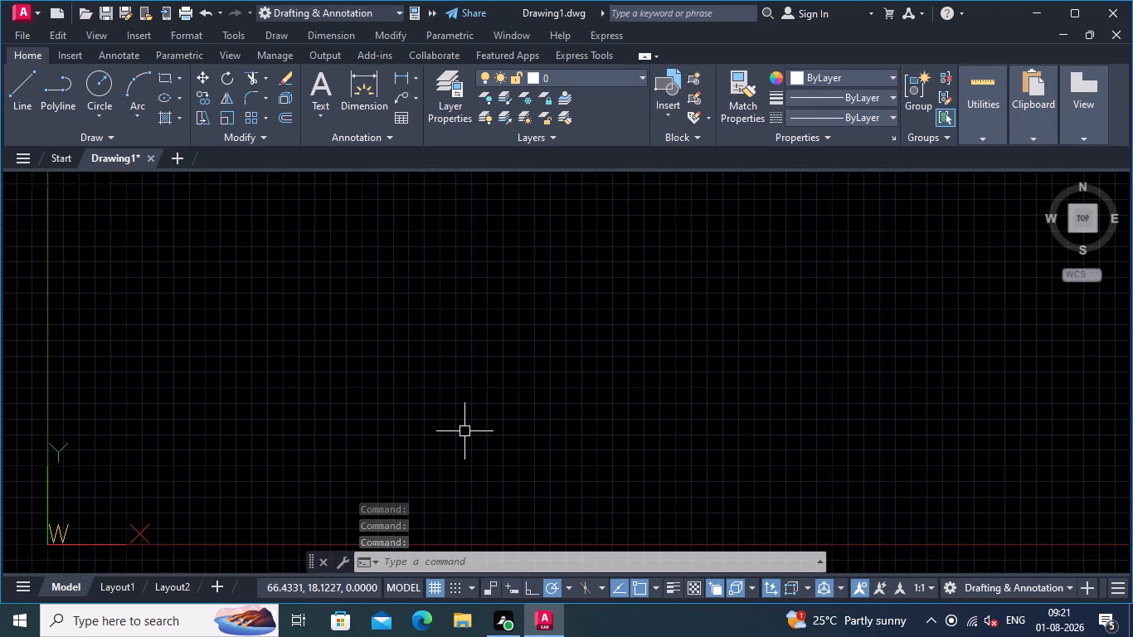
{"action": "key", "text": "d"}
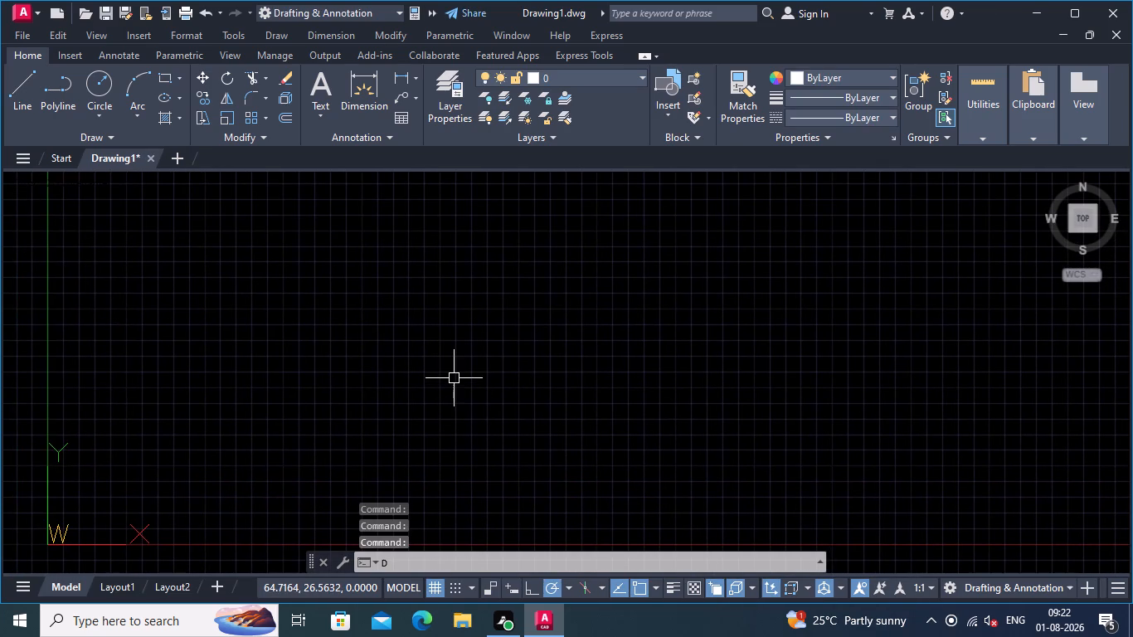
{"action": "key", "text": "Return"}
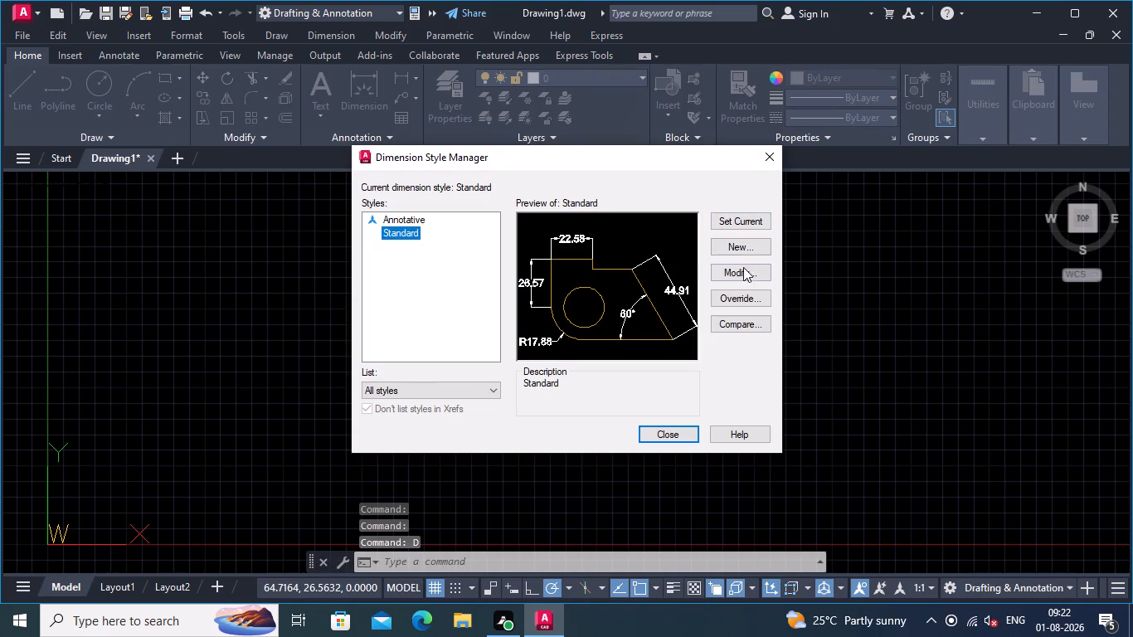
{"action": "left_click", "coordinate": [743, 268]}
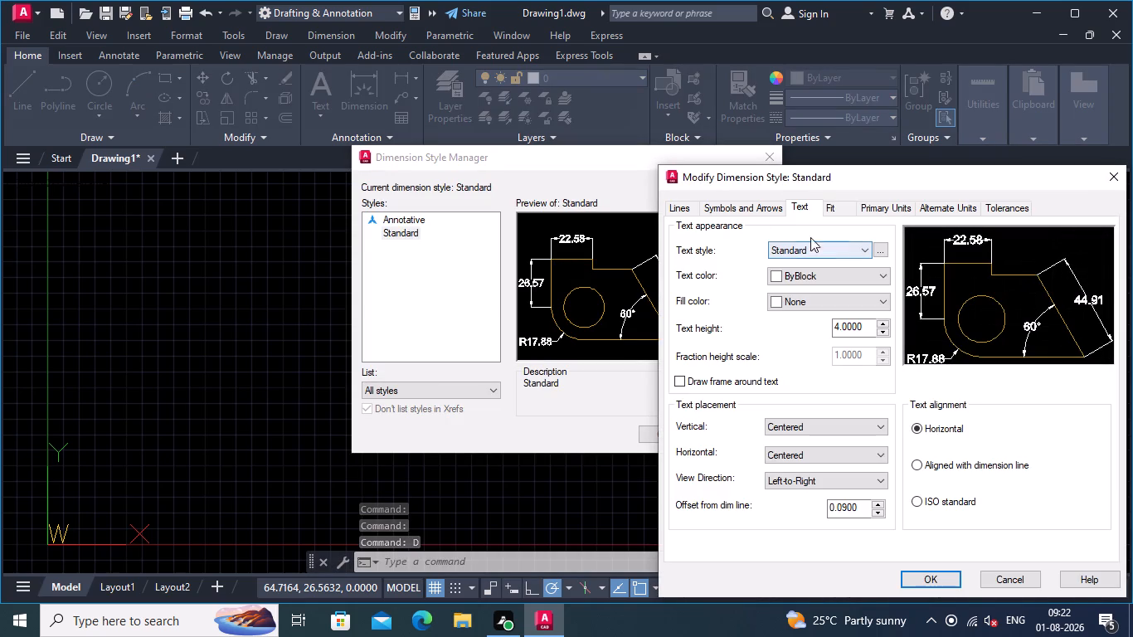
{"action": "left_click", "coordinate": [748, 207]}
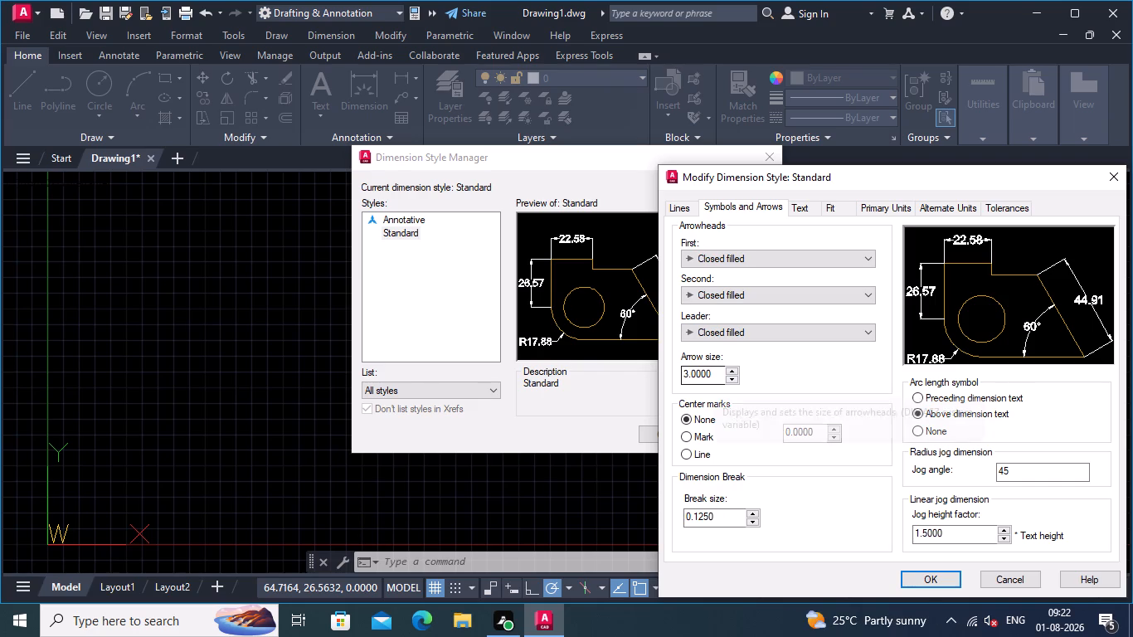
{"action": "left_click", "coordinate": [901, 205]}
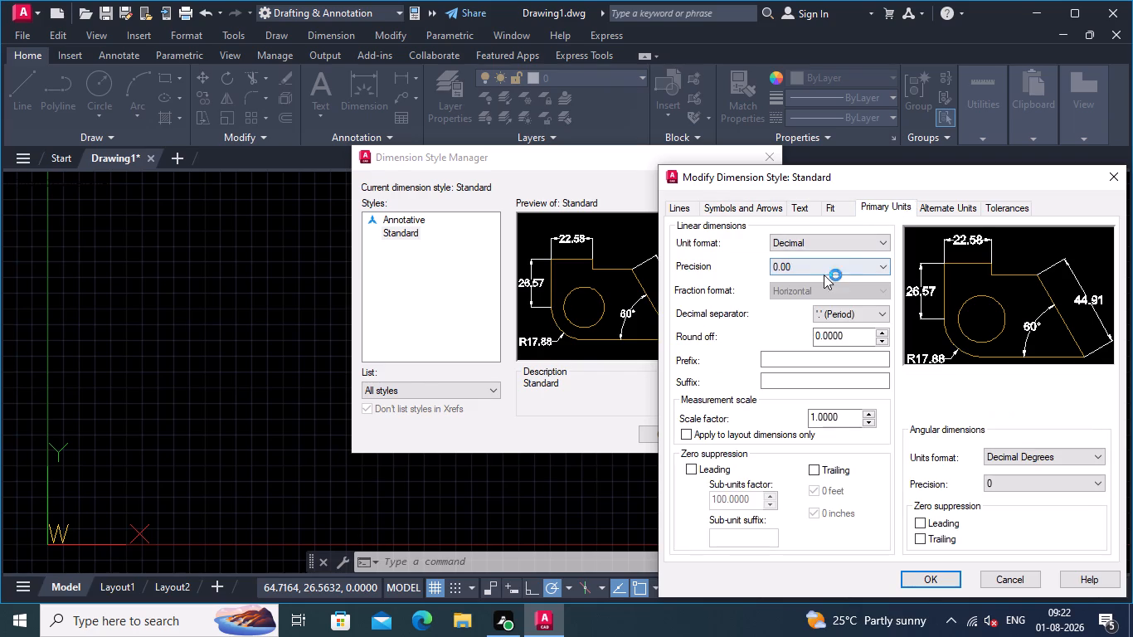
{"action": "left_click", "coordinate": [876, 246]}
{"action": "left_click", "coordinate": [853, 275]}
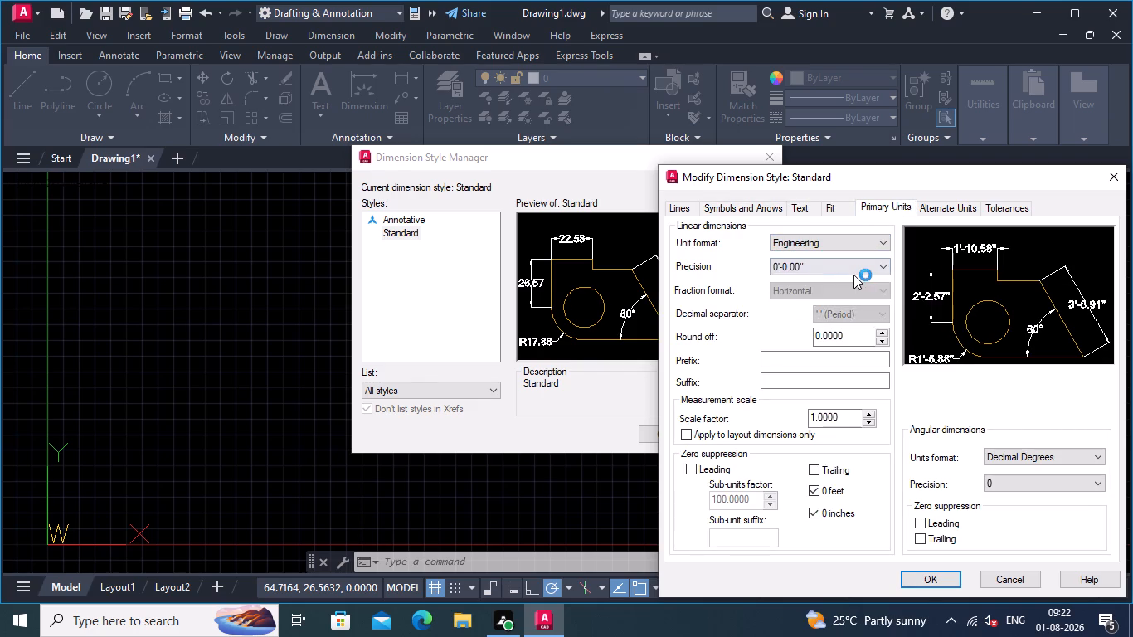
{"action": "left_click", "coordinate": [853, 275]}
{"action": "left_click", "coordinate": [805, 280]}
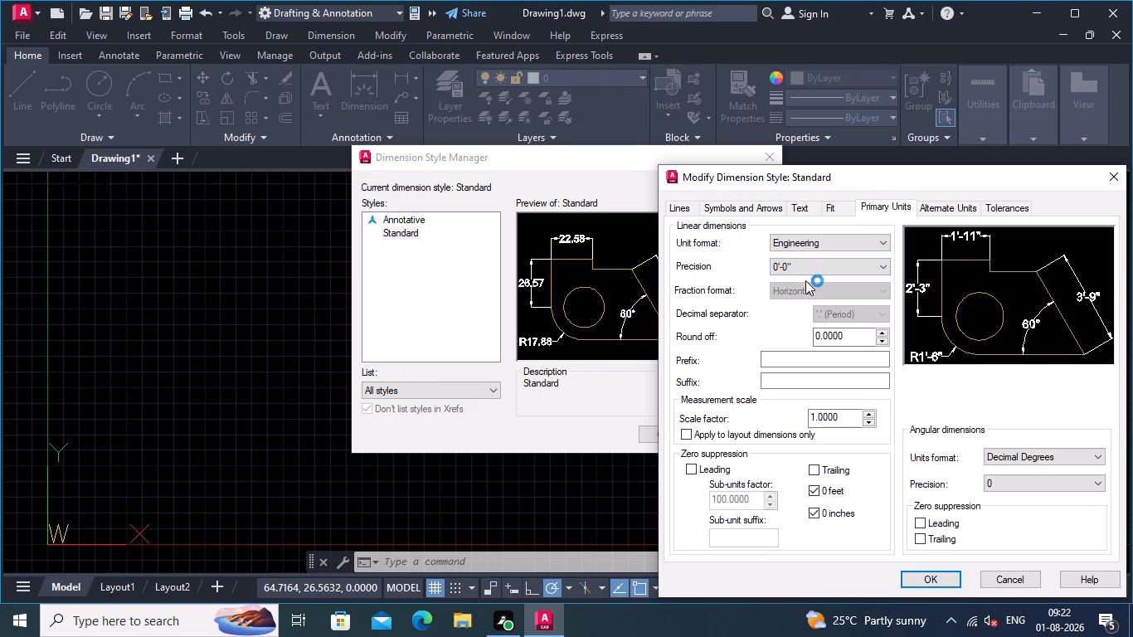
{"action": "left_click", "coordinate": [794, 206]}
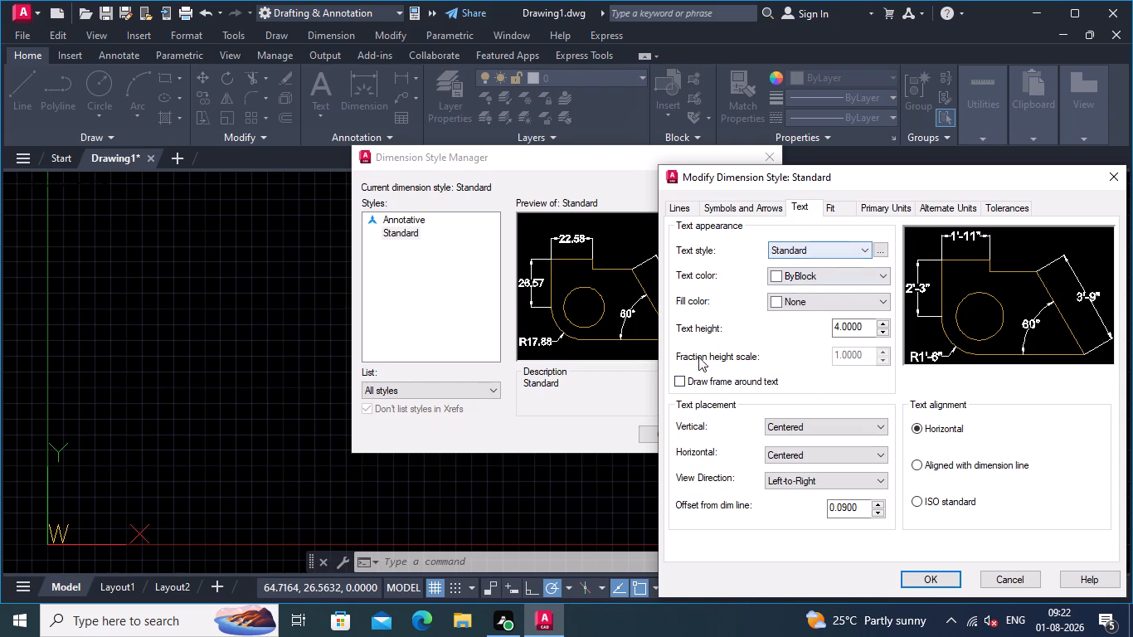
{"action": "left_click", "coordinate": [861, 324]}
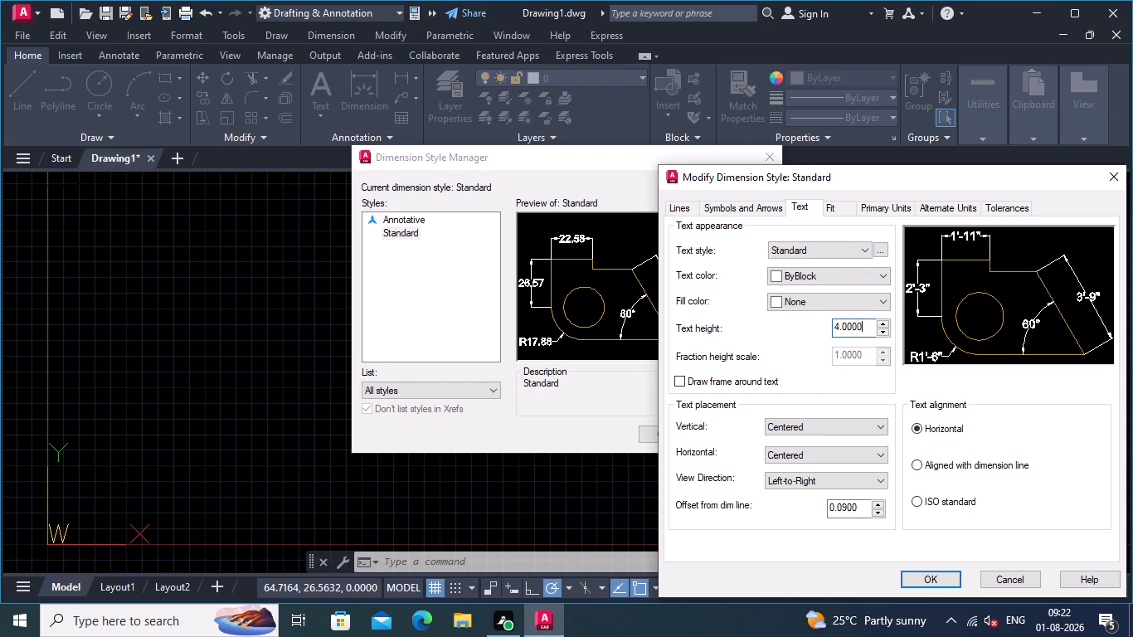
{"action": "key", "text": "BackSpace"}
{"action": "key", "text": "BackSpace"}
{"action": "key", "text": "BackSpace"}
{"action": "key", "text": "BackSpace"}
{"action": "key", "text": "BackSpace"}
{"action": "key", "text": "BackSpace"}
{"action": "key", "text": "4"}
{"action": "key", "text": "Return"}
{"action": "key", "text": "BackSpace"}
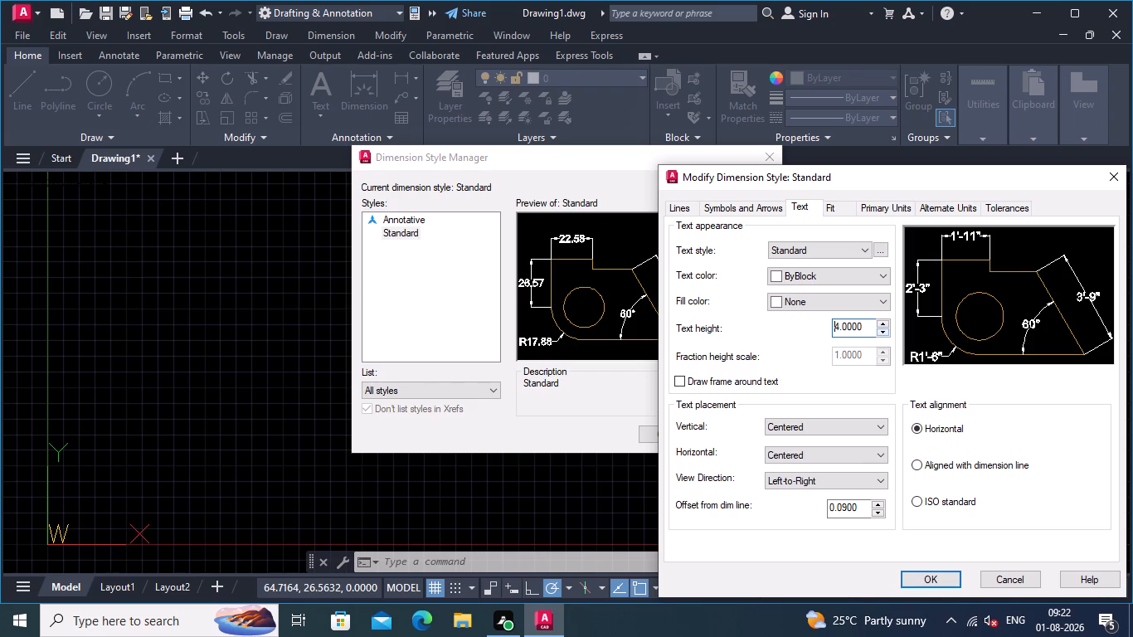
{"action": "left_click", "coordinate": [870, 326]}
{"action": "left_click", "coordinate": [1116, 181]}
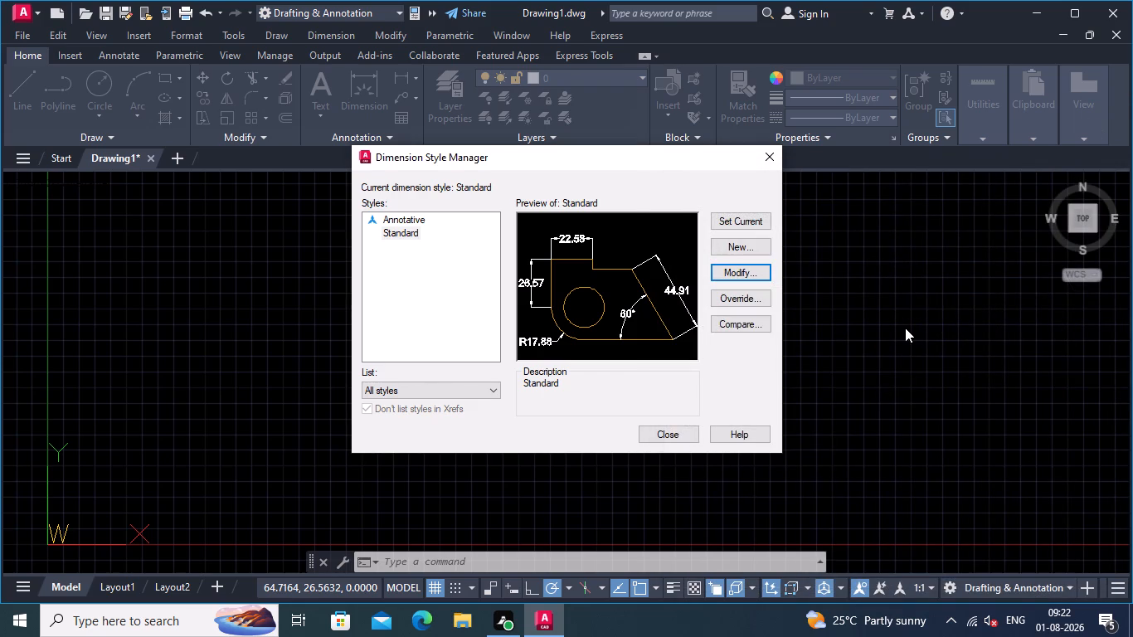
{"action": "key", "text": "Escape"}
Set the drawing's length units to Engineering with 0'-0" precision.
{"action": "type", "text": "UNITS"}
{"action": "key", "text": "Return"}
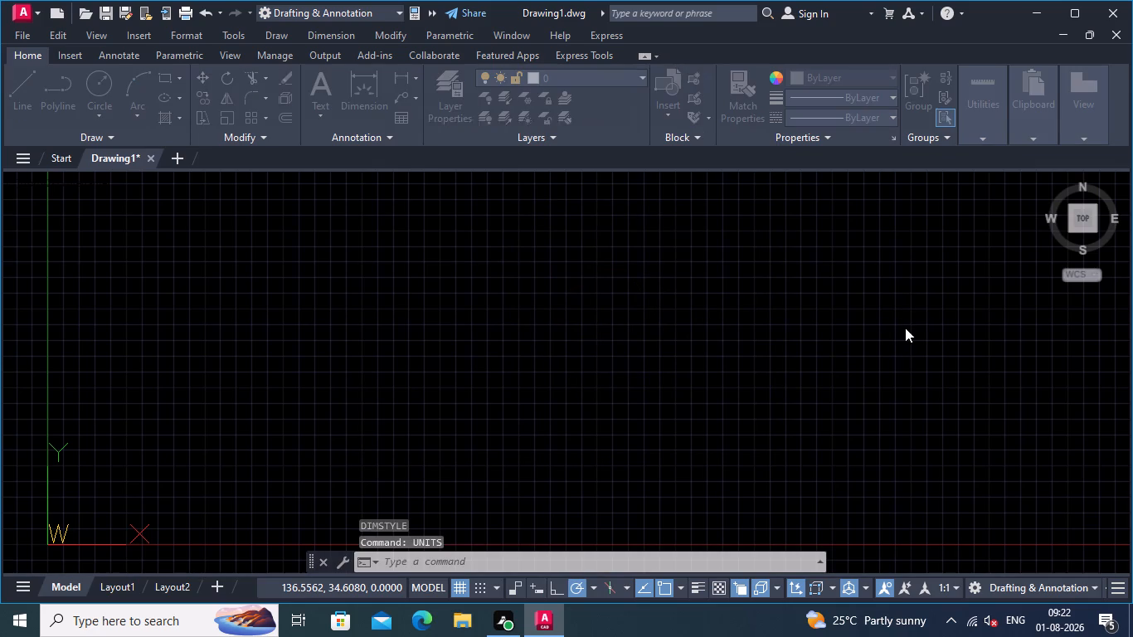
{"action": "left_click", "coordinate": [547, 196]}
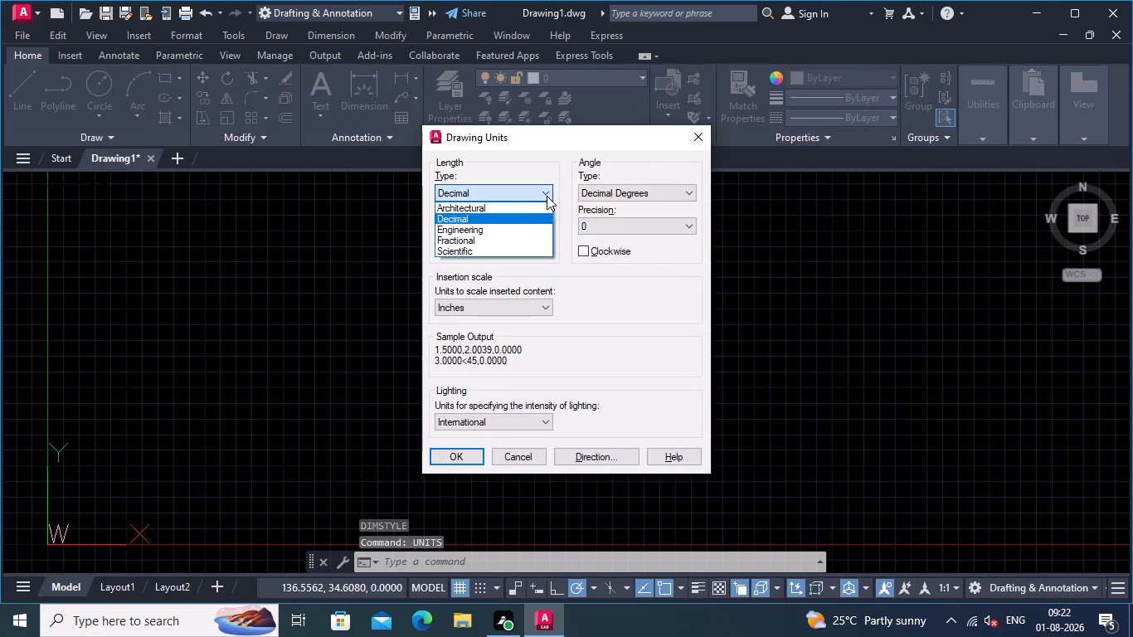
{"action": "left_click", "coordinate": [520, 230]}
{"action": "left_click", "coordinate": [550, 231]}
{"action": "left_click", "coordinate": [508, 246]}
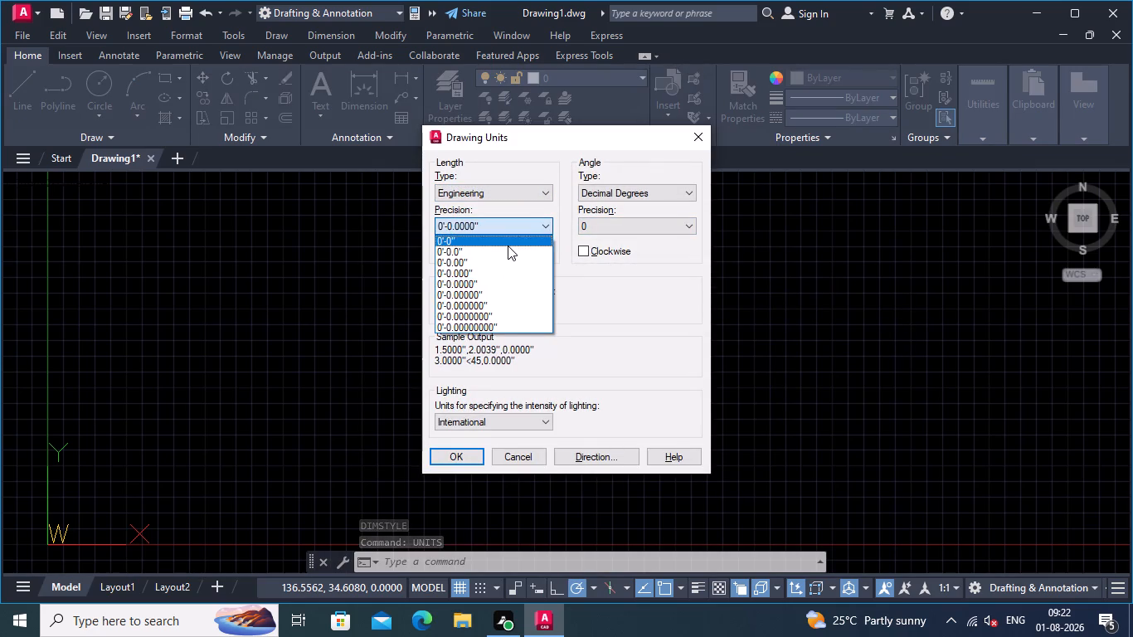
{"action": "left_click", "coordinate": [464, 452]}
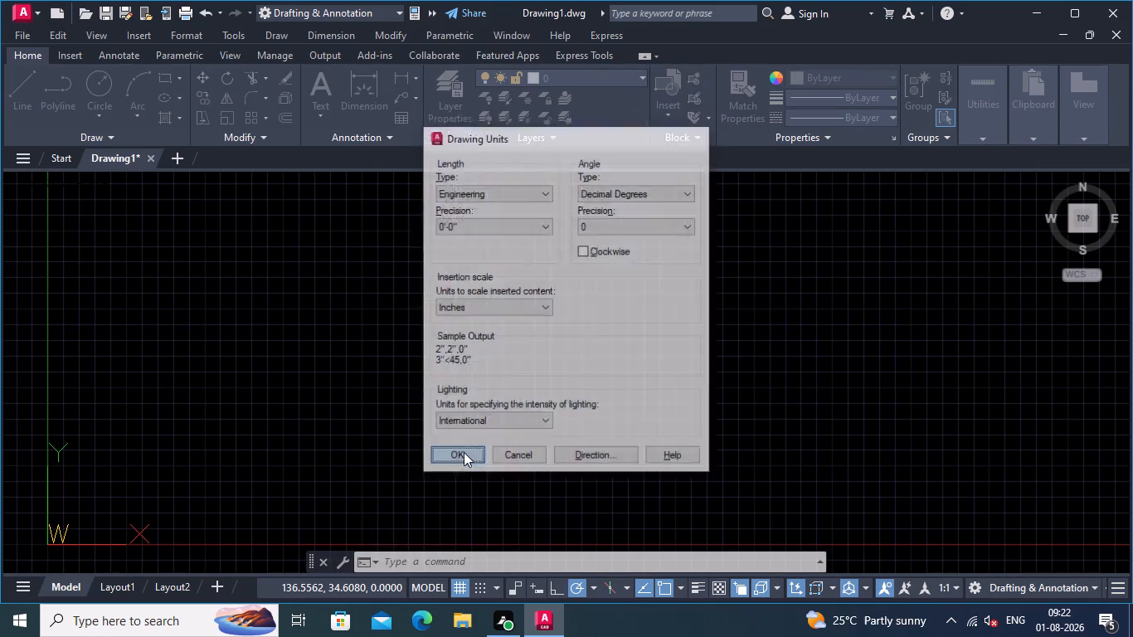
Examine the Standard dimension style's text and arrow settings, and set that style as current.
{"action": "key", "text": "d"}
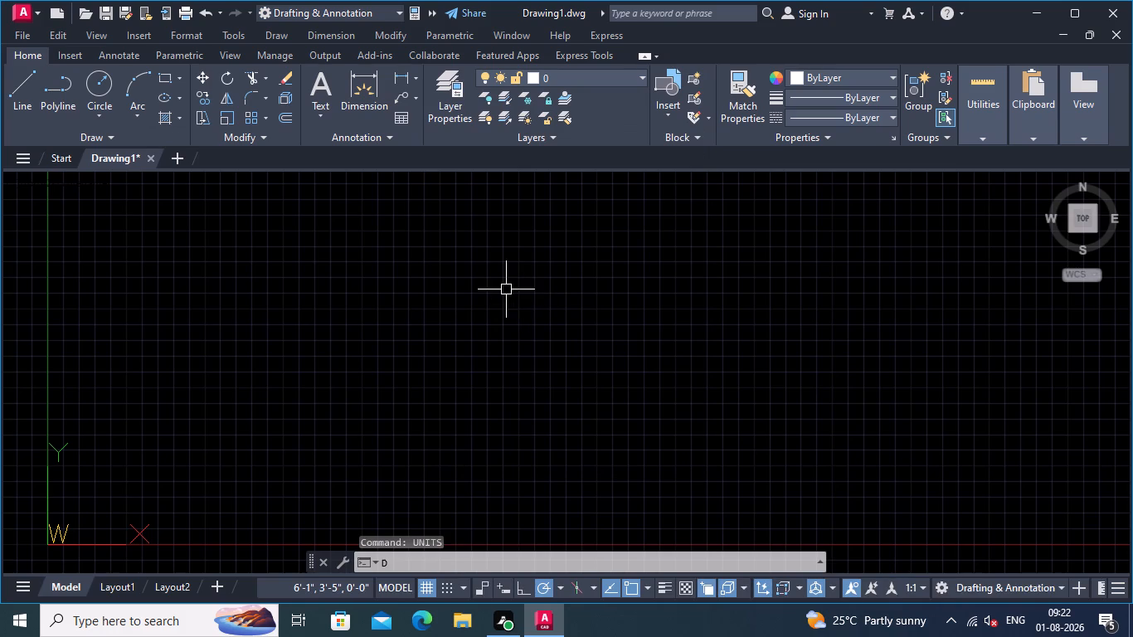
{"action": "key", "text": "Return"}
{"action": "left_click", "coordinate": [727, 269]}
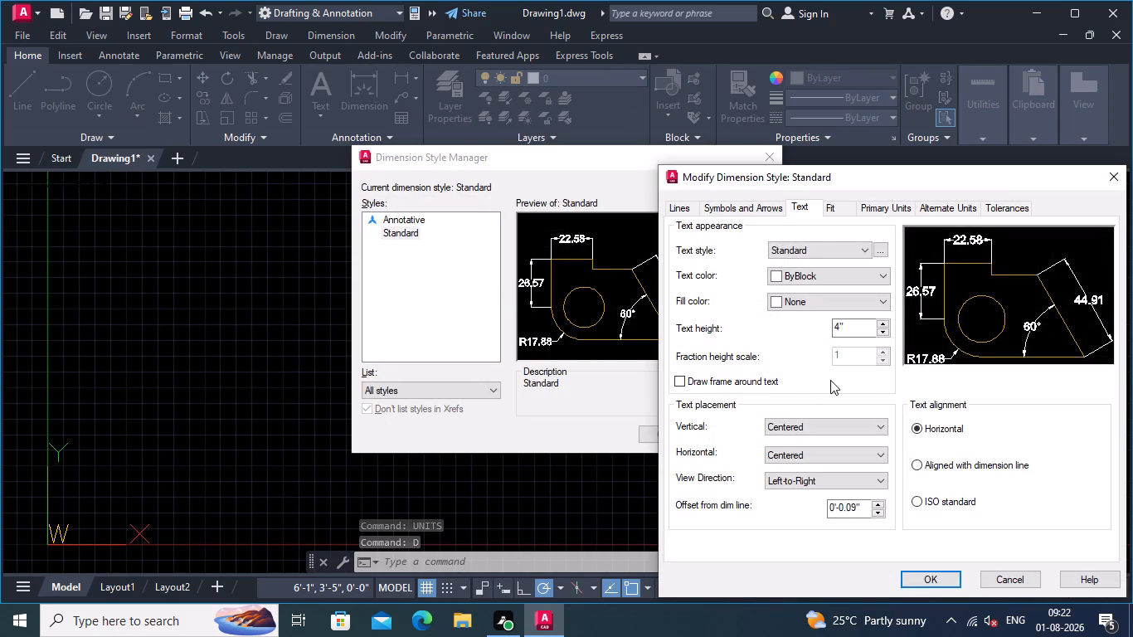
{"action": "left_click", "coordinate": [805, 202]}
{"action": "left_click", "coordinate": [766, 210]}
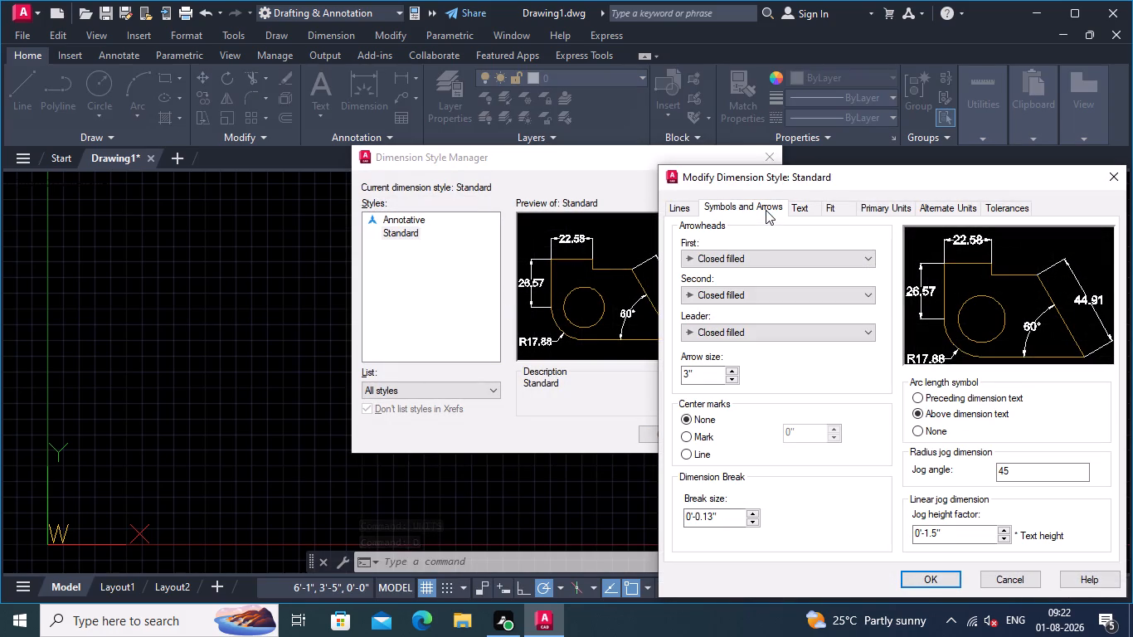
{"action": "left_click", "coordinate": [702, 373]}
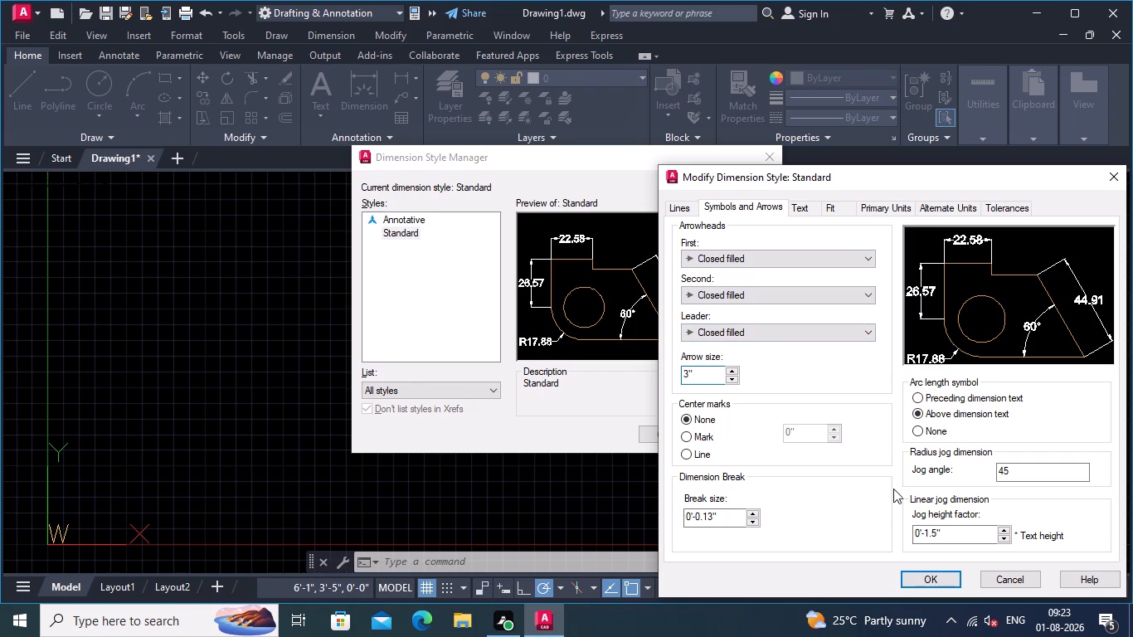
{"action": "left_click", "coordinate": [940, 586]}
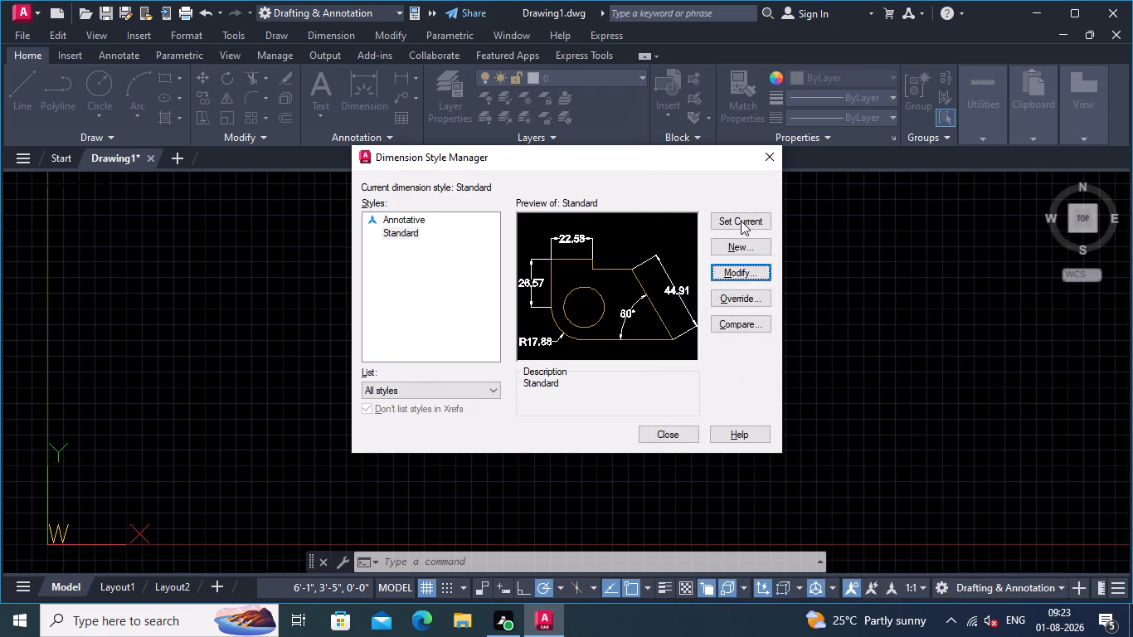
{"action": "left_click", "coordinate": [740, 220]}
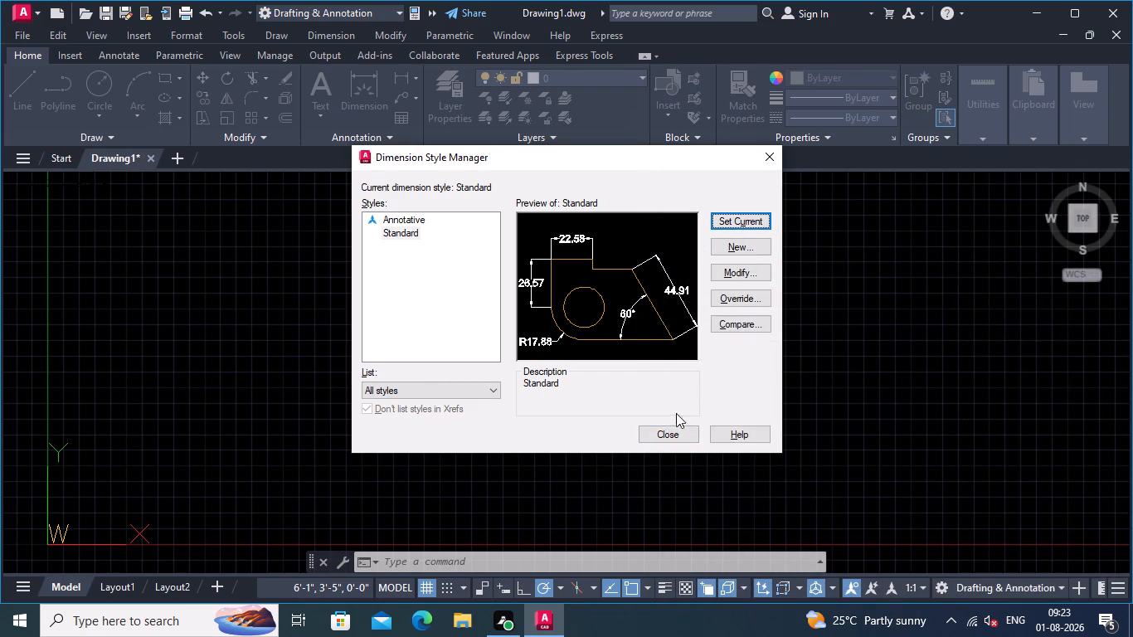
Set the Standard dimension style's primary units to Engineering with 0'-0" precision and make the style current.
{"action": "left_click", "coordinate": [737, 275]}
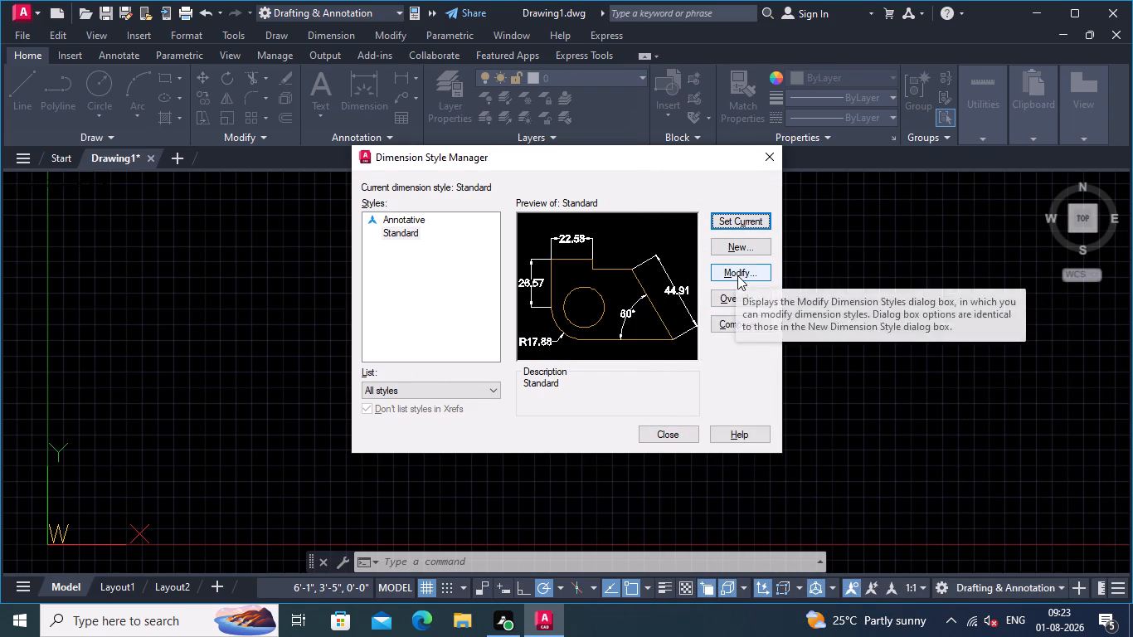
{"action": "left_click", "coordinate": [737, 275]}
{"action": "left_click", "coordinate": [900, 211]}
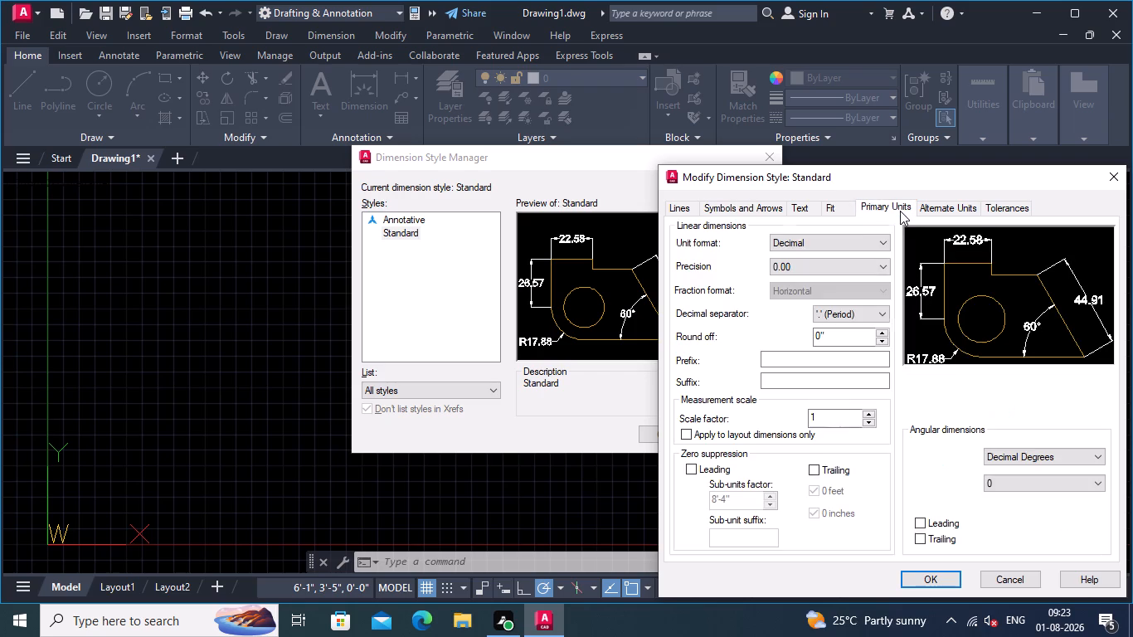
{"action": "left_click", "coordinate": [859, 236]}
{"action": "left_click", "coordinate": [829, 282]}
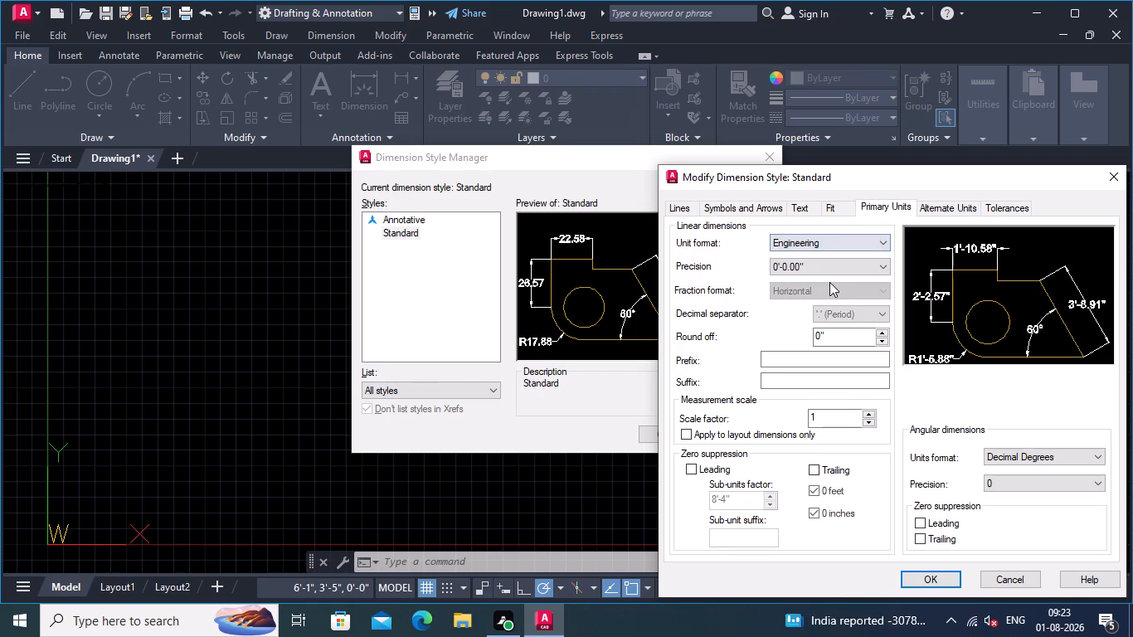
{"action": "left_click", "coordinate": [829, 275]}
{"action": "left_click", "coordinate": [824, 285]}
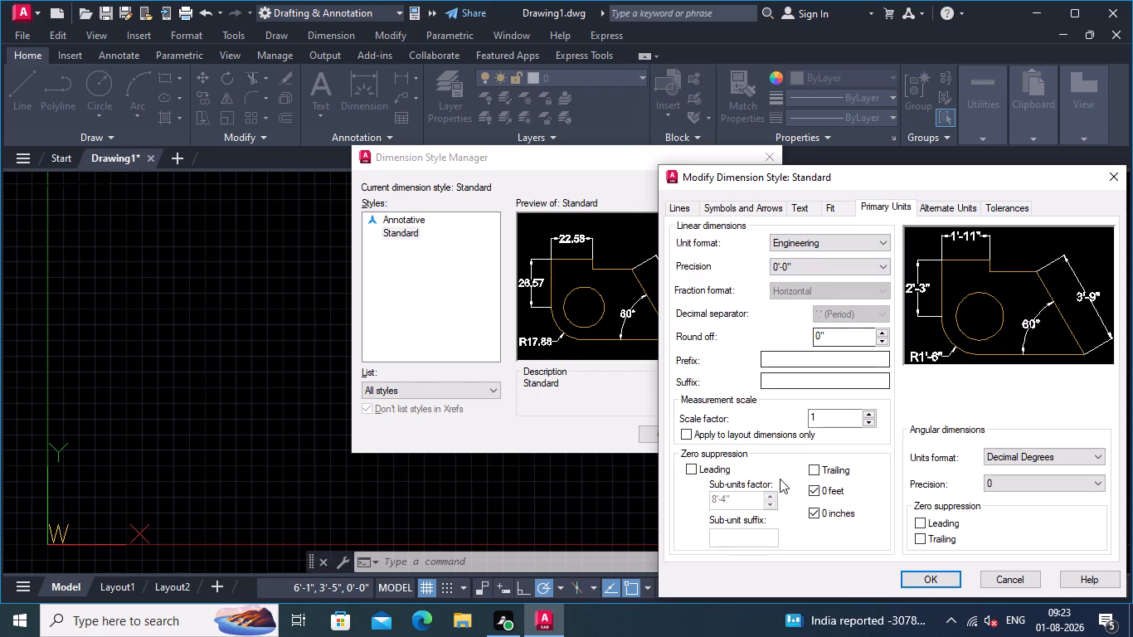
{"action": "left_click", "coordinate": [926, 582]}
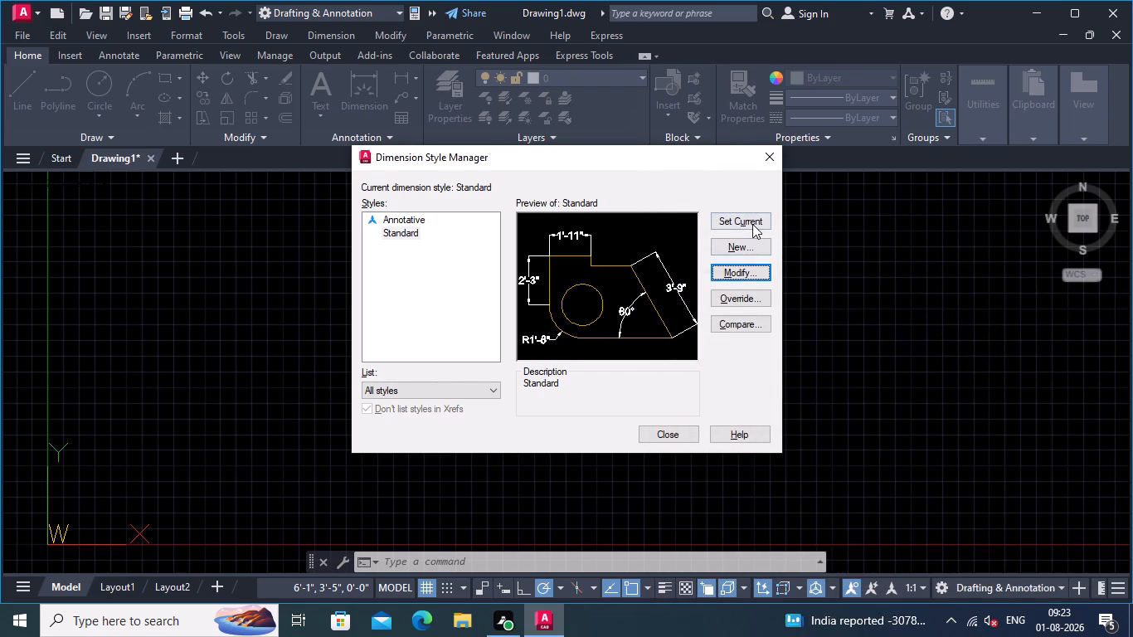
{"action": "left_click", "coordinate": [752, 224]}
{"action": "left_click", "coordinate": [678, 435]}
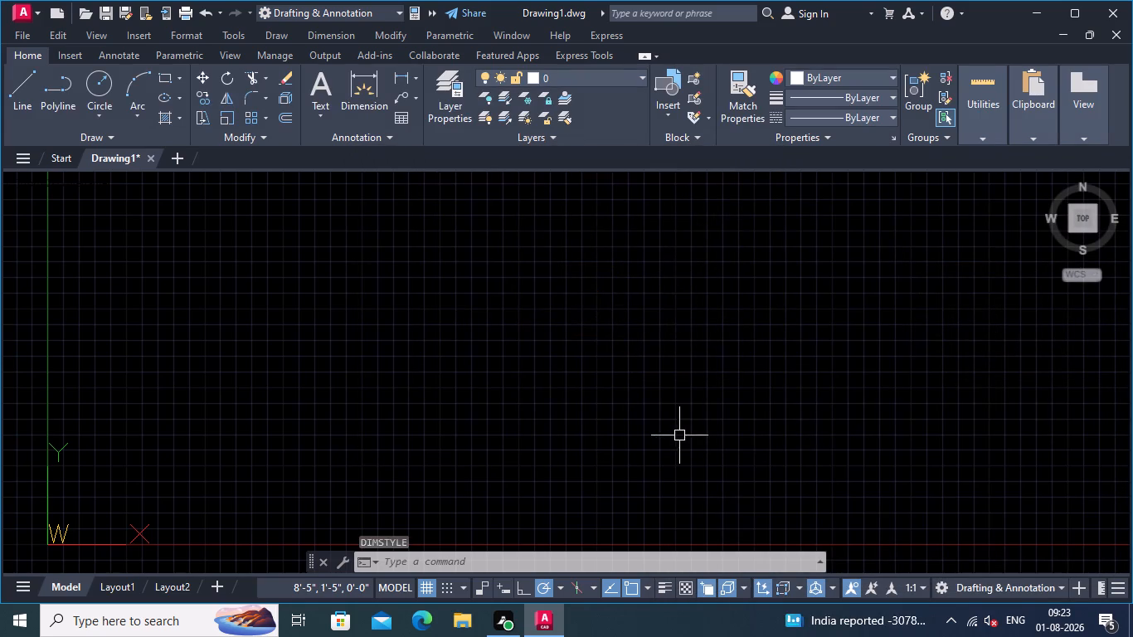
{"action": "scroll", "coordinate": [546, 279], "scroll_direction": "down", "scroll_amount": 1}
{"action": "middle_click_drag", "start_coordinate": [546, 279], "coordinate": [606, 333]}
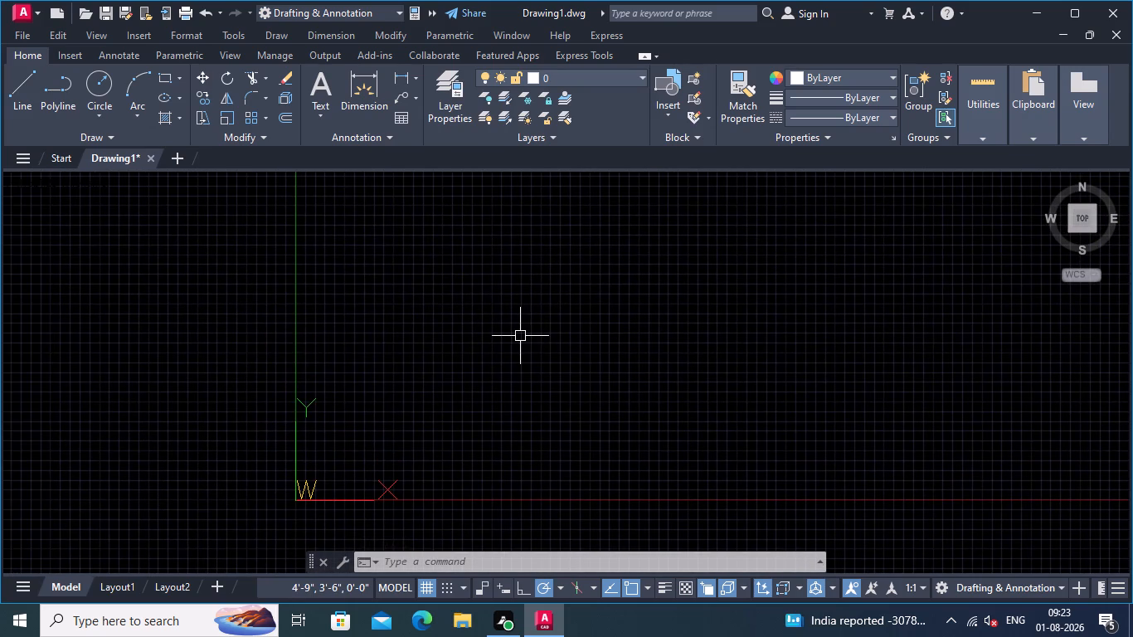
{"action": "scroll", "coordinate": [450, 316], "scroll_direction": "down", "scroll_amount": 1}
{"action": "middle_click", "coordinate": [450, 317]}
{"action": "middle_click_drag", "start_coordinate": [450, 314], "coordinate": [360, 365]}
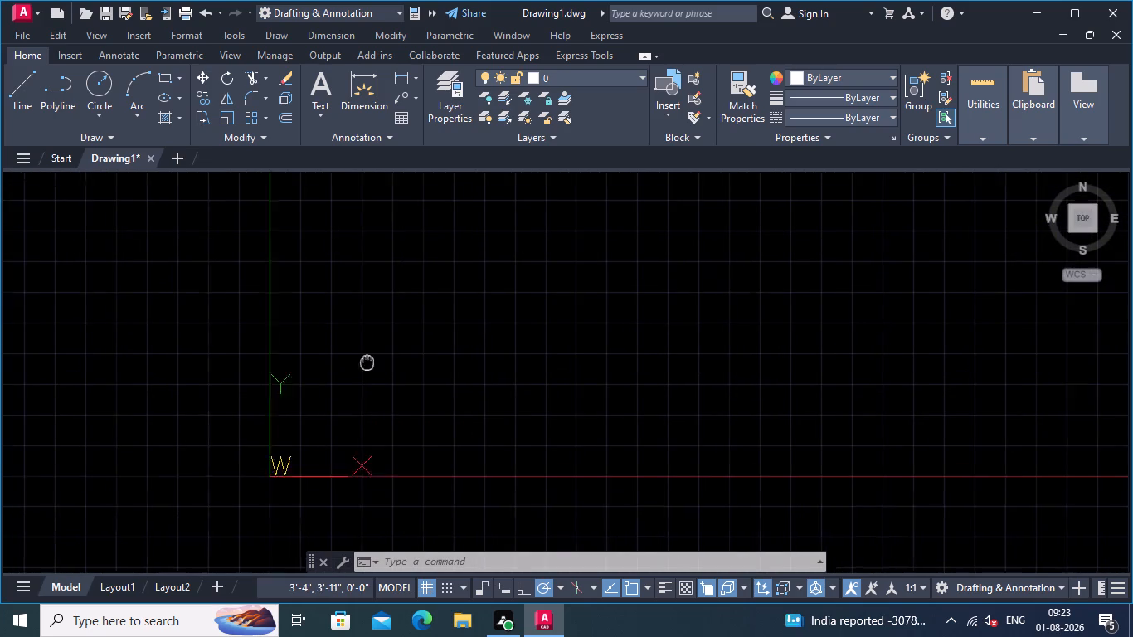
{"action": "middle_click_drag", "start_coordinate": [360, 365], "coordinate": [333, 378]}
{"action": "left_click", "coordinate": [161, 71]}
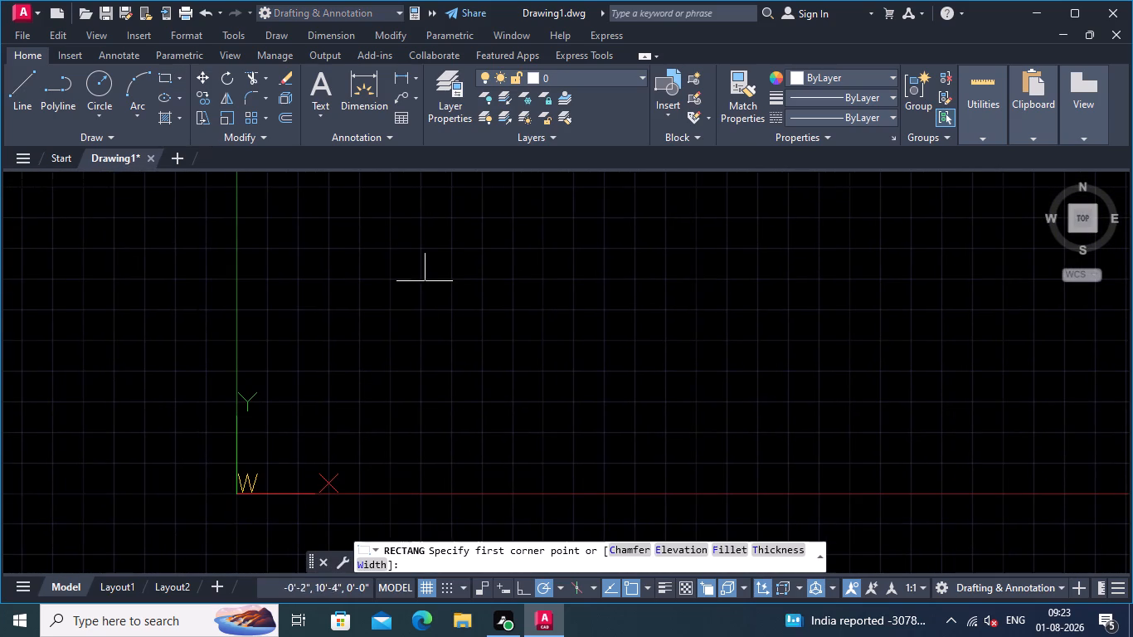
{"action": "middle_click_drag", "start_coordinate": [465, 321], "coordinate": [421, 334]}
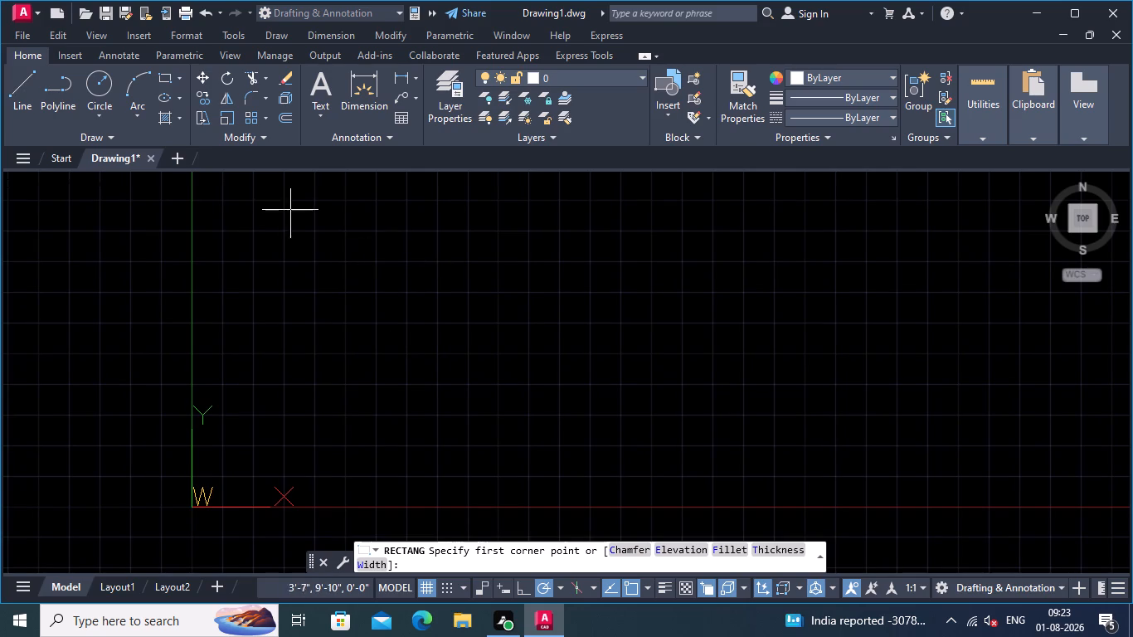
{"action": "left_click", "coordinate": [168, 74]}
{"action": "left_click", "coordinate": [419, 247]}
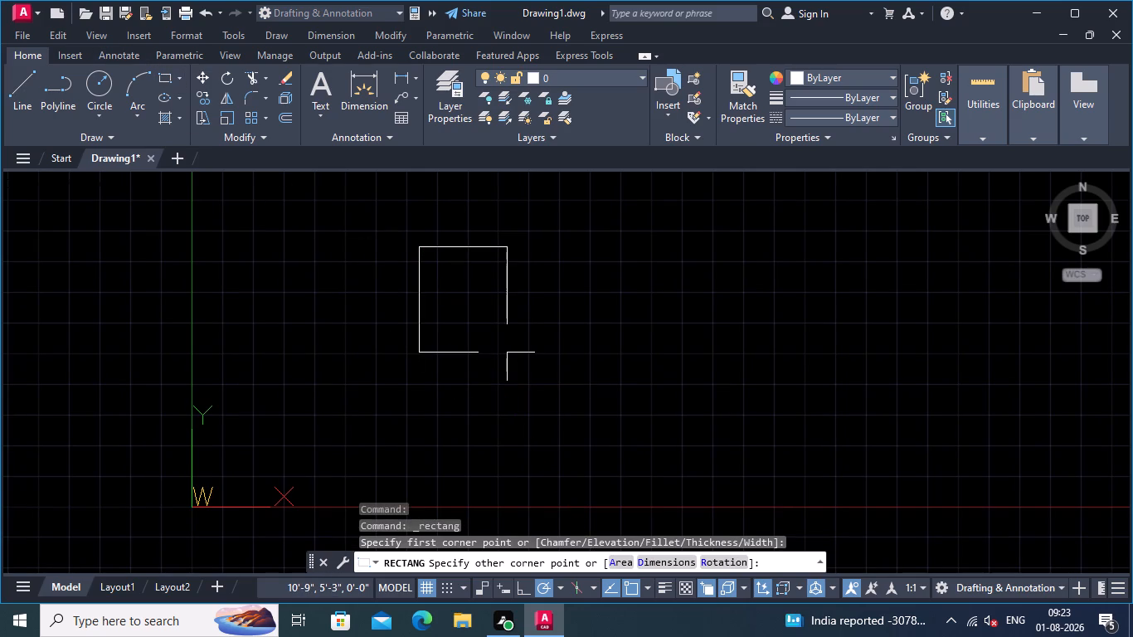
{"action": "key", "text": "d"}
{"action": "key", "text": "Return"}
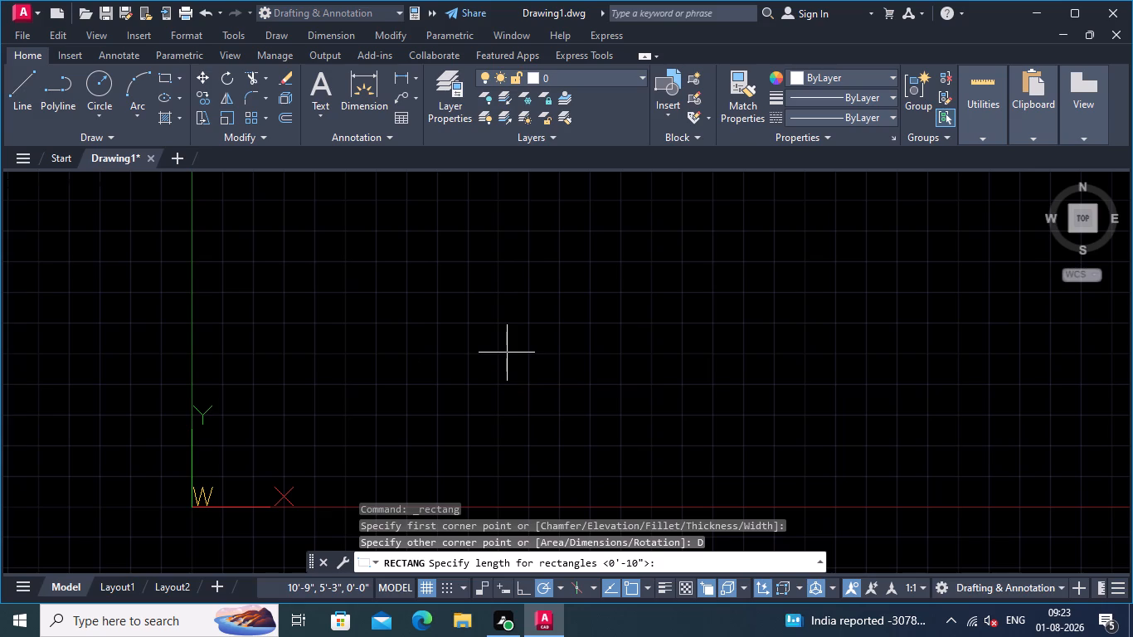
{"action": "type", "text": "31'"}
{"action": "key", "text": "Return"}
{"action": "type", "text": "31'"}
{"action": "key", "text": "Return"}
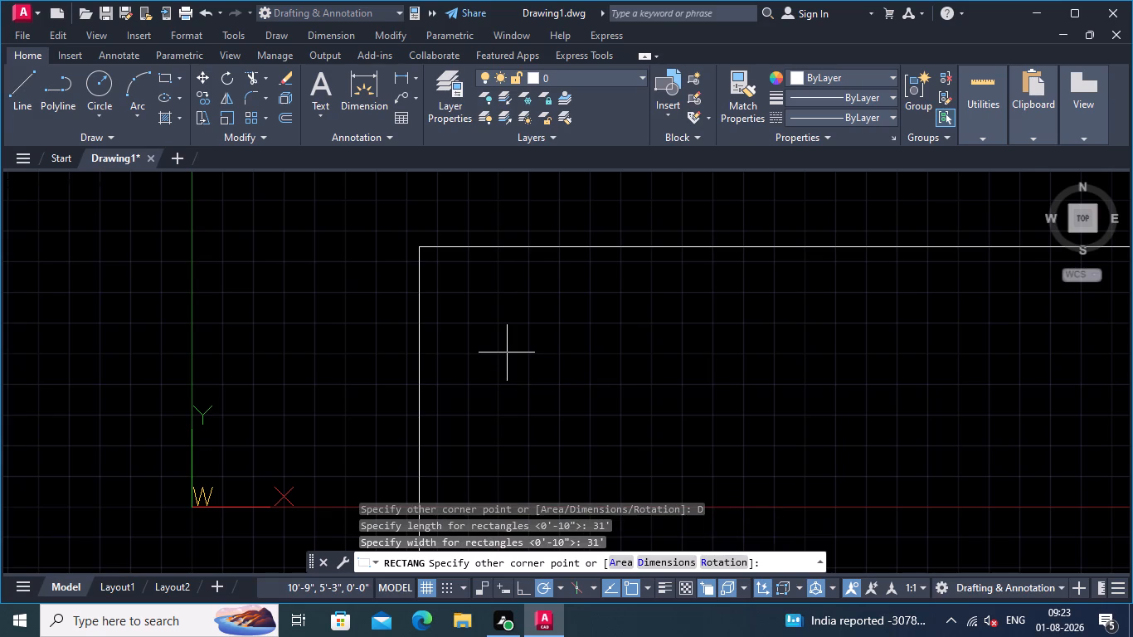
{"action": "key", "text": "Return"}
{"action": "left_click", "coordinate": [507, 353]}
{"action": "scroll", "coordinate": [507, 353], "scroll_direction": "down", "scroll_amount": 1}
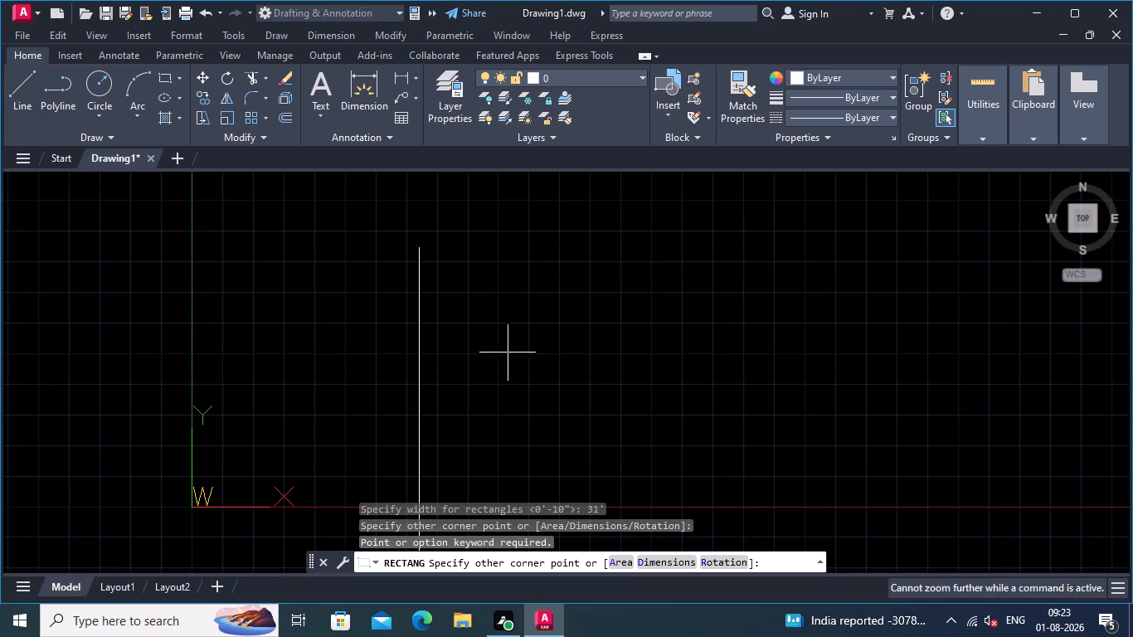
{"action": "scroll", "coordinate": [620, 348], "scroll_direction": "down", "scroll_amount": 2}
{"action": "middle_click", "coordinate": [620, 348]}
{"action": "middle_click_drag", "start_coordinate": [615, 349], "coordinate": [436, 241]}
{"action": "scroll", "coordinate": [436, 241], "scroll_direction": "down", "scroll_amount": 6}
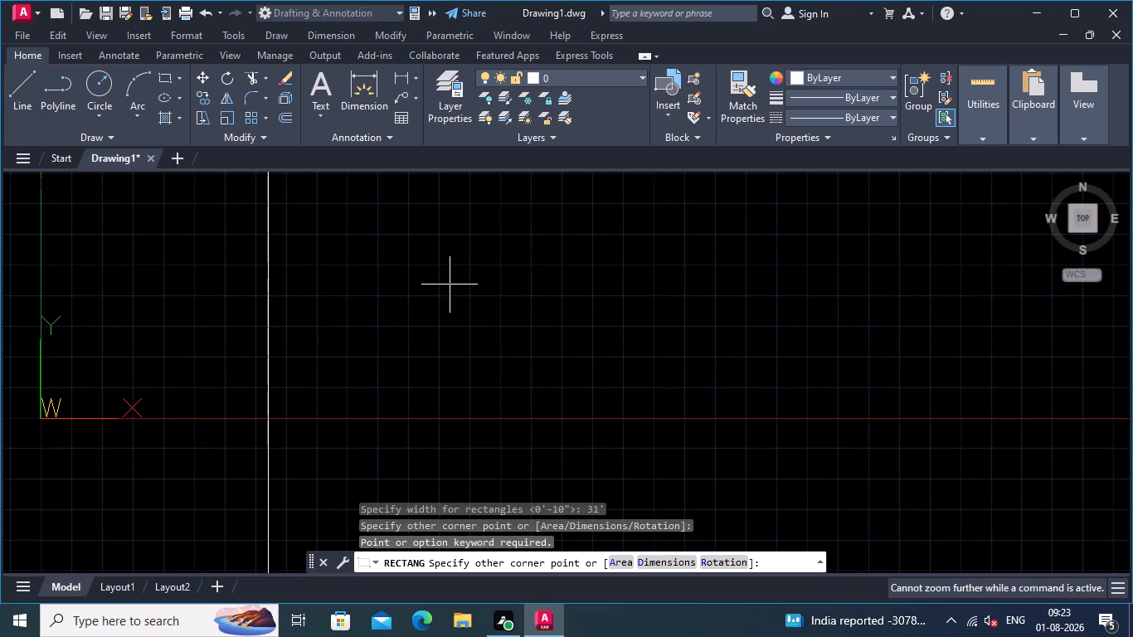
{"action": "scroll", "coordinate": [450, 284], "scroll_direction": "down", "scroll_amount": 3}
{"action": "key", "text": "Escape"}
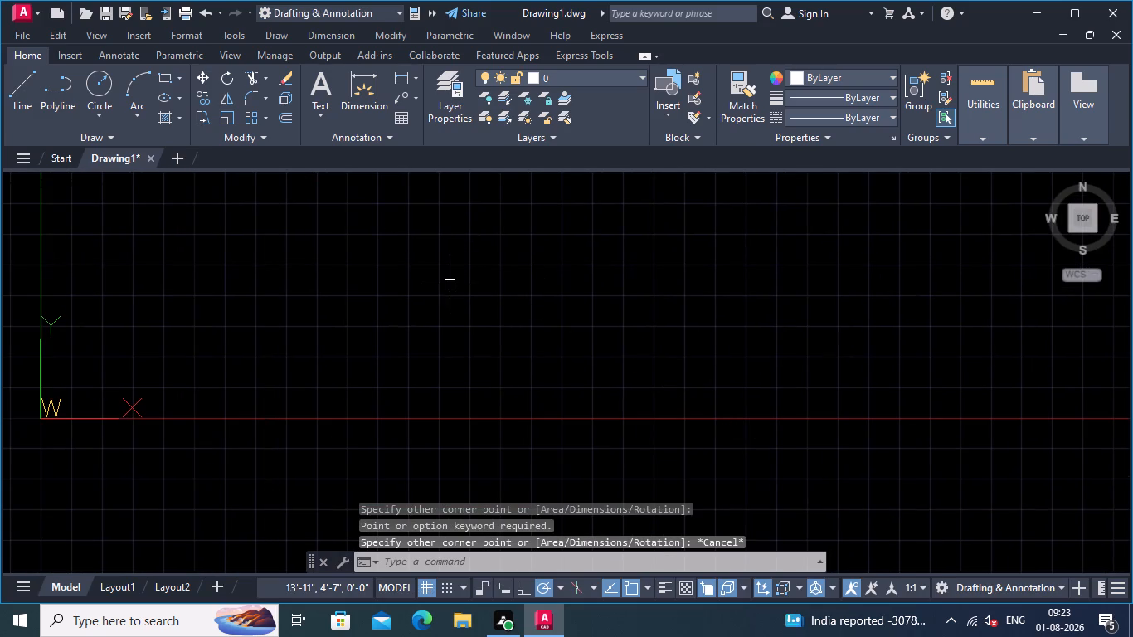
Draw a 31' by 31' rectangle by its dimensions in the open area above and beyond the origin.
{"action": "scroll", "coordinate": [456, 297], "scroll_direction": "down", "scroll_amount": 4}
{"action": "middle_click_drag", "start_coordinate": [456, 297], "coordinate": [385, 458]}
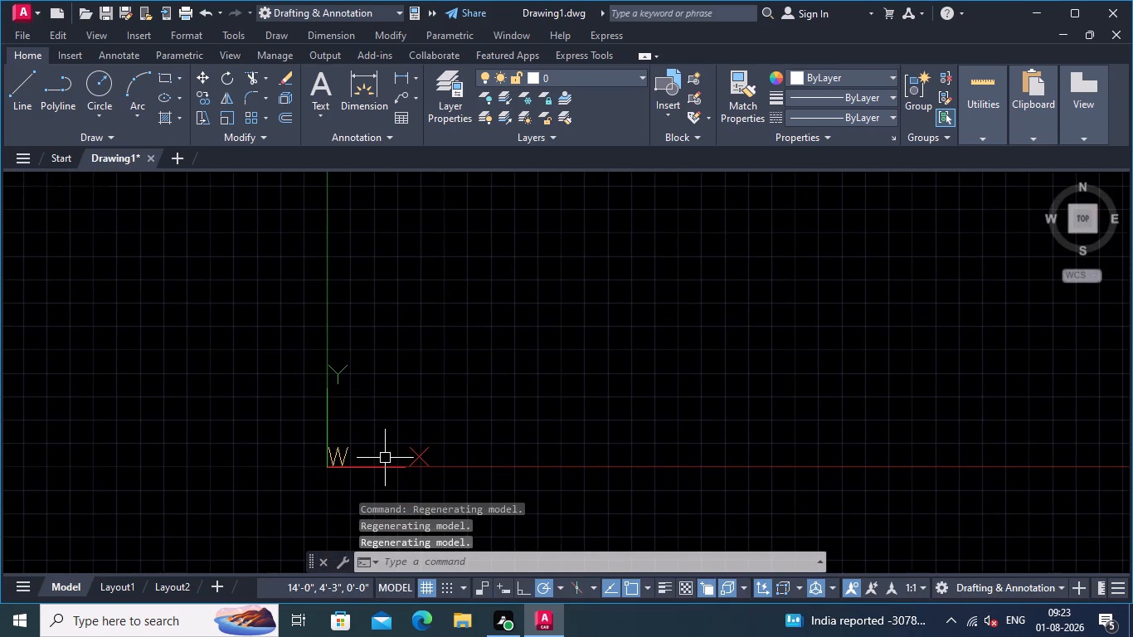
{"action": "left_click", "coordinate": [161, 75]}
{"action": "middle_click_drag", "start_coordinate": [534, 354], "coordinate": [430, 382]}
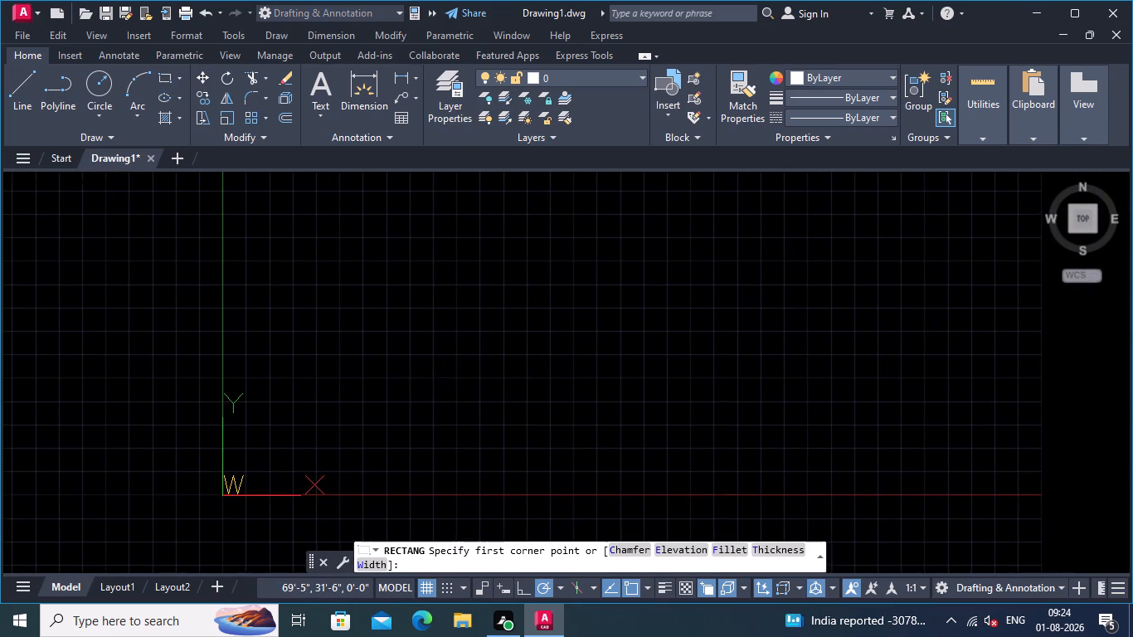
{"action": "left_click", "coordinate": [412, 234]}
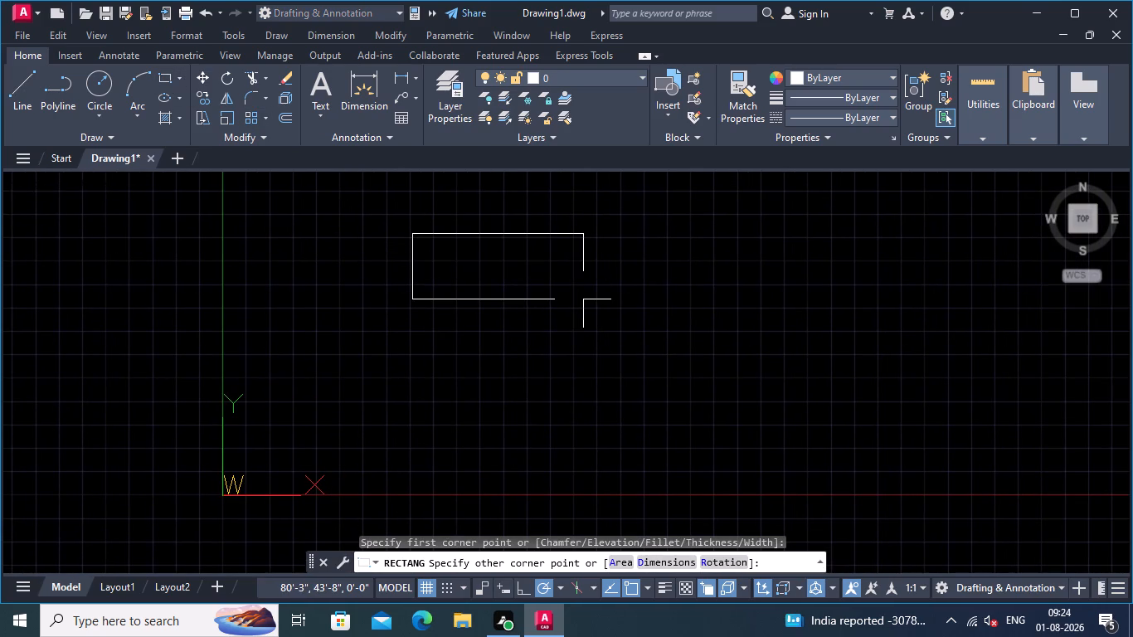
{"action": "key", "text": "d"}
{"action": "key", "text": "Return"}
{"action": "type", "text": "31'"}
{"action": "key", "text": "Return"}
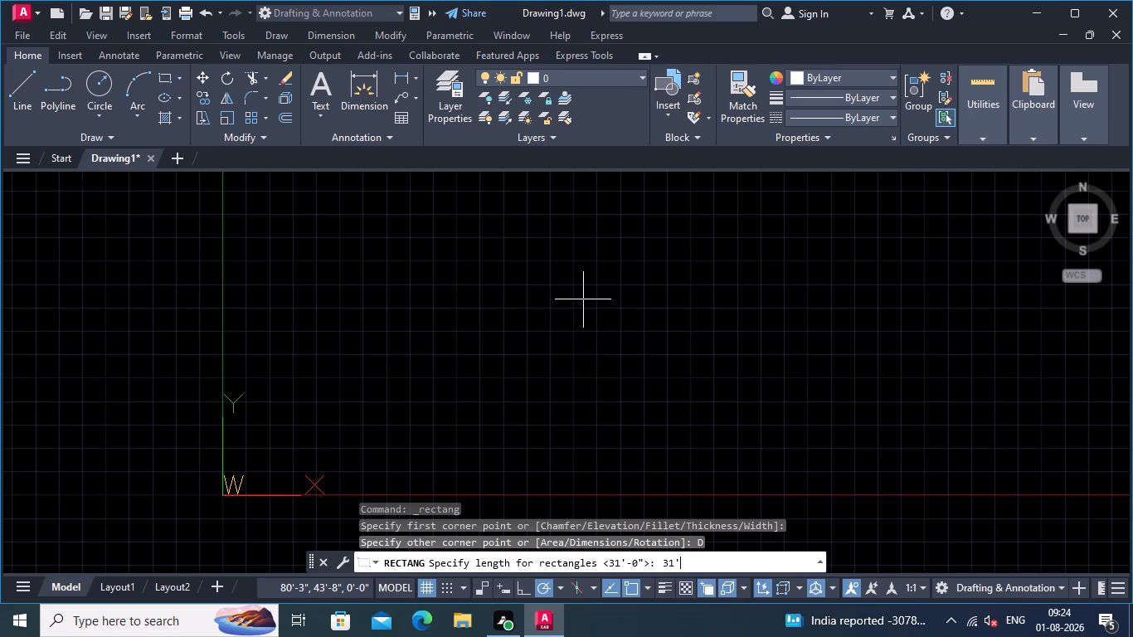
{"action": "type", "text": "31'"}
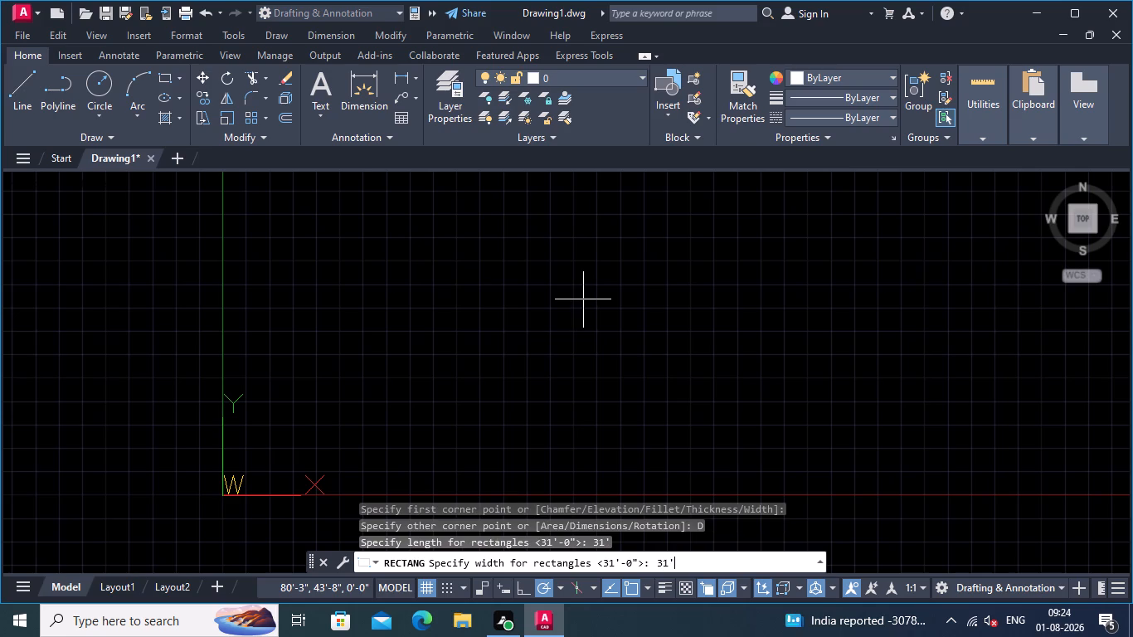
{"action": "key", "text": "Return"}
{"action": "scroll", "coordinate": [572, 322], "scroll_direction": "up", "scroll_amount": 2}
{"action": "left_click", "coordinate": [569, 333]}
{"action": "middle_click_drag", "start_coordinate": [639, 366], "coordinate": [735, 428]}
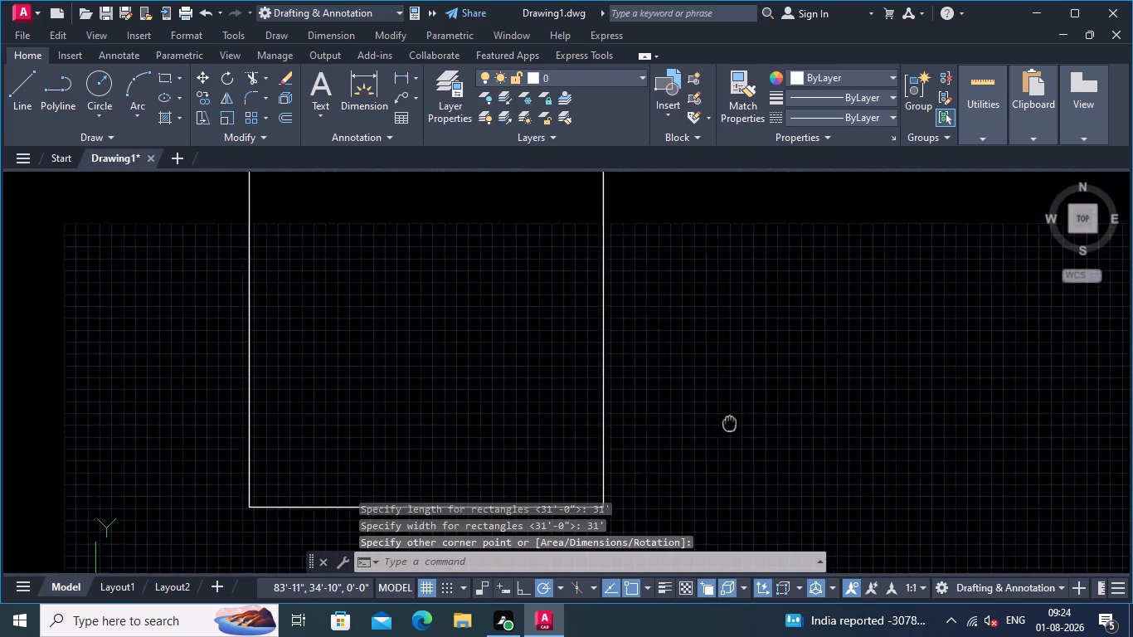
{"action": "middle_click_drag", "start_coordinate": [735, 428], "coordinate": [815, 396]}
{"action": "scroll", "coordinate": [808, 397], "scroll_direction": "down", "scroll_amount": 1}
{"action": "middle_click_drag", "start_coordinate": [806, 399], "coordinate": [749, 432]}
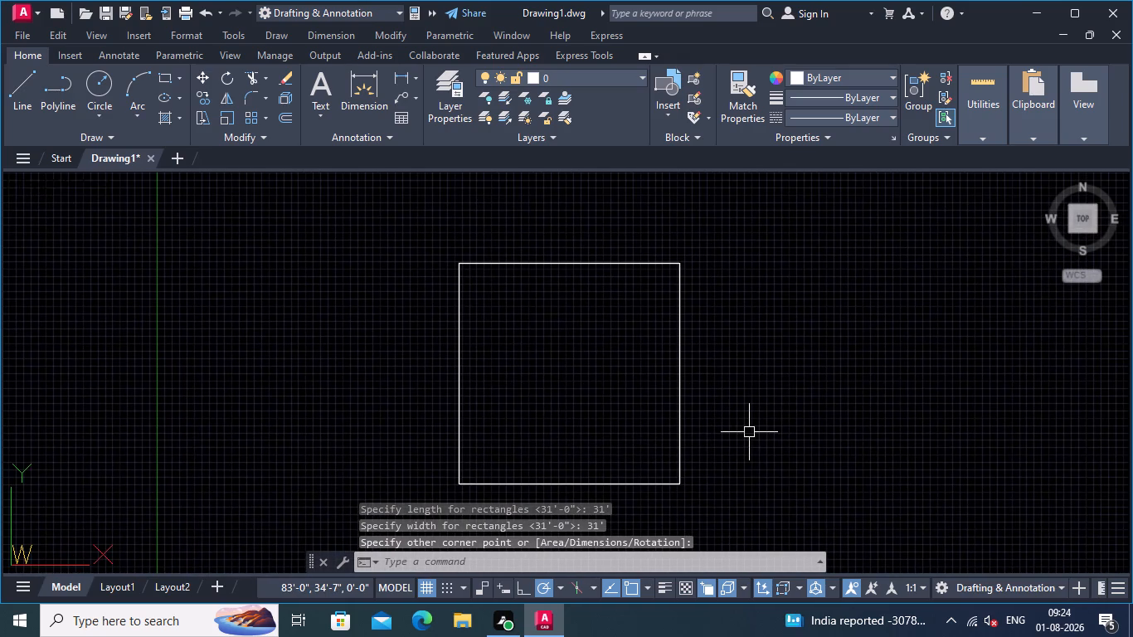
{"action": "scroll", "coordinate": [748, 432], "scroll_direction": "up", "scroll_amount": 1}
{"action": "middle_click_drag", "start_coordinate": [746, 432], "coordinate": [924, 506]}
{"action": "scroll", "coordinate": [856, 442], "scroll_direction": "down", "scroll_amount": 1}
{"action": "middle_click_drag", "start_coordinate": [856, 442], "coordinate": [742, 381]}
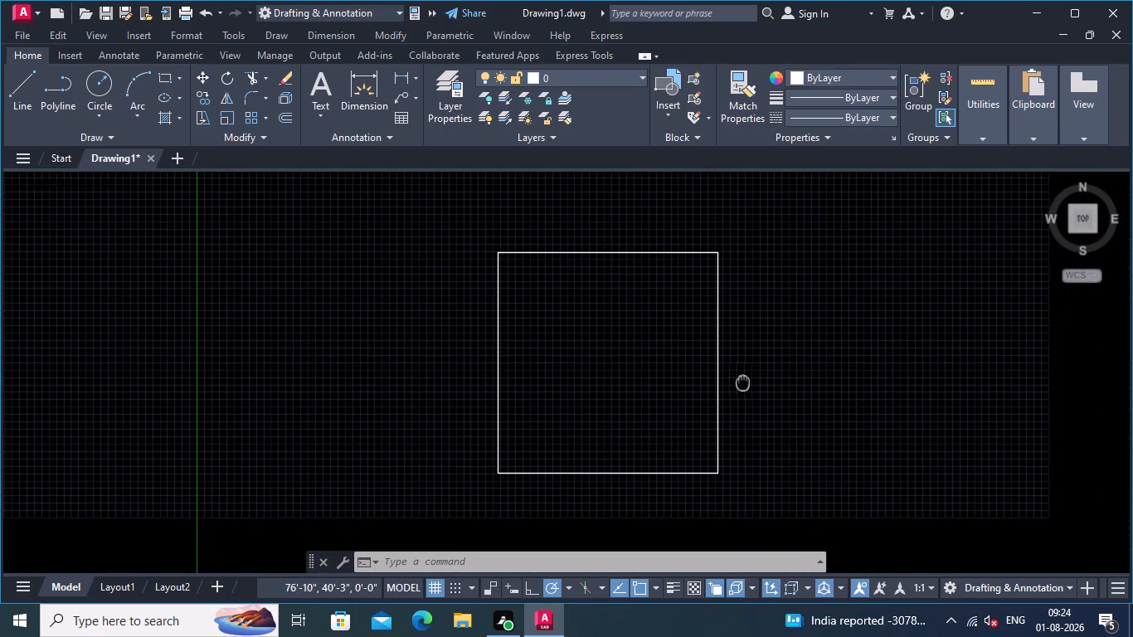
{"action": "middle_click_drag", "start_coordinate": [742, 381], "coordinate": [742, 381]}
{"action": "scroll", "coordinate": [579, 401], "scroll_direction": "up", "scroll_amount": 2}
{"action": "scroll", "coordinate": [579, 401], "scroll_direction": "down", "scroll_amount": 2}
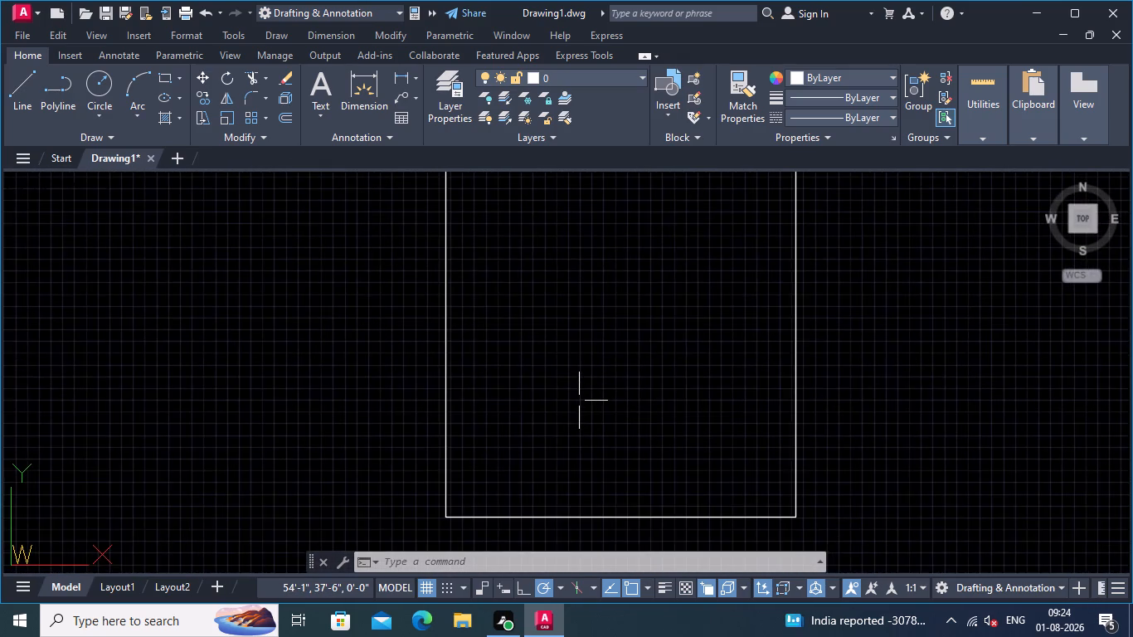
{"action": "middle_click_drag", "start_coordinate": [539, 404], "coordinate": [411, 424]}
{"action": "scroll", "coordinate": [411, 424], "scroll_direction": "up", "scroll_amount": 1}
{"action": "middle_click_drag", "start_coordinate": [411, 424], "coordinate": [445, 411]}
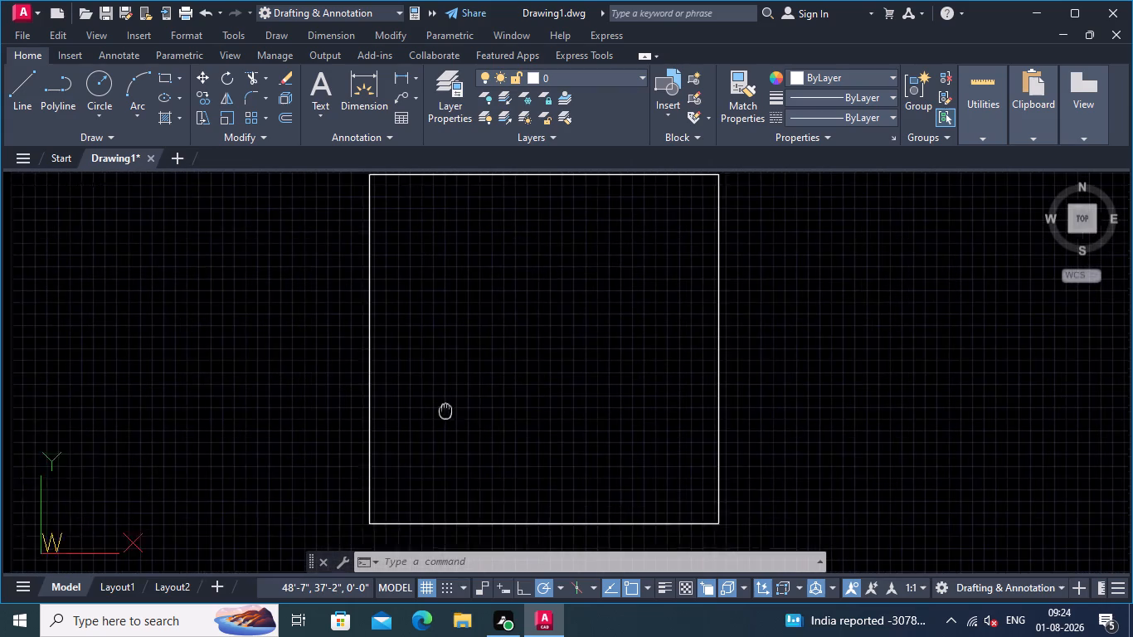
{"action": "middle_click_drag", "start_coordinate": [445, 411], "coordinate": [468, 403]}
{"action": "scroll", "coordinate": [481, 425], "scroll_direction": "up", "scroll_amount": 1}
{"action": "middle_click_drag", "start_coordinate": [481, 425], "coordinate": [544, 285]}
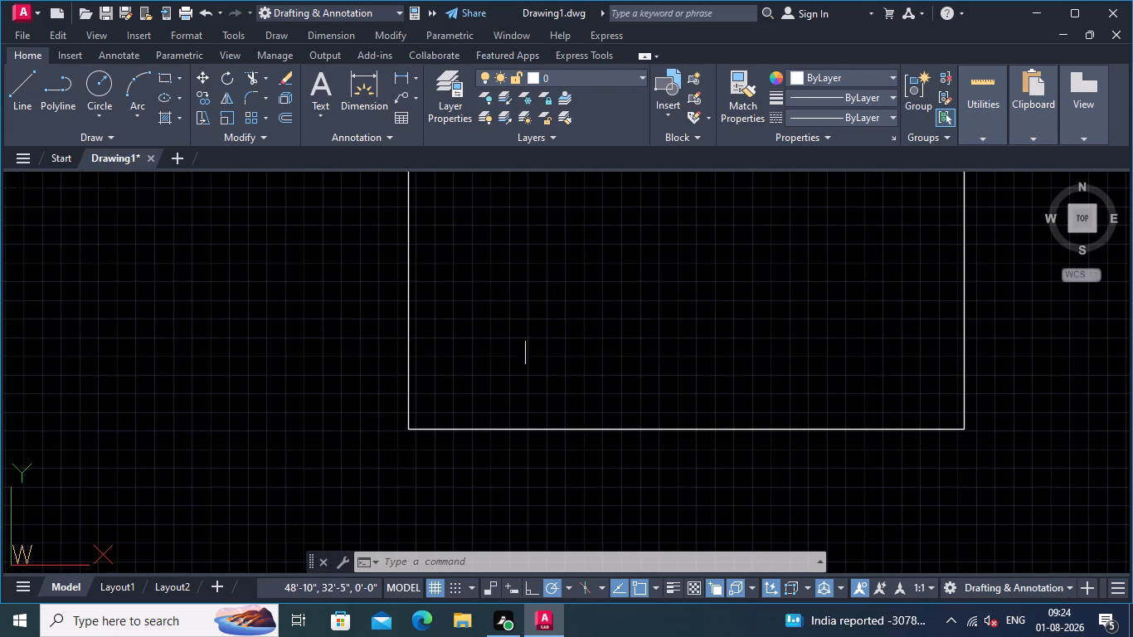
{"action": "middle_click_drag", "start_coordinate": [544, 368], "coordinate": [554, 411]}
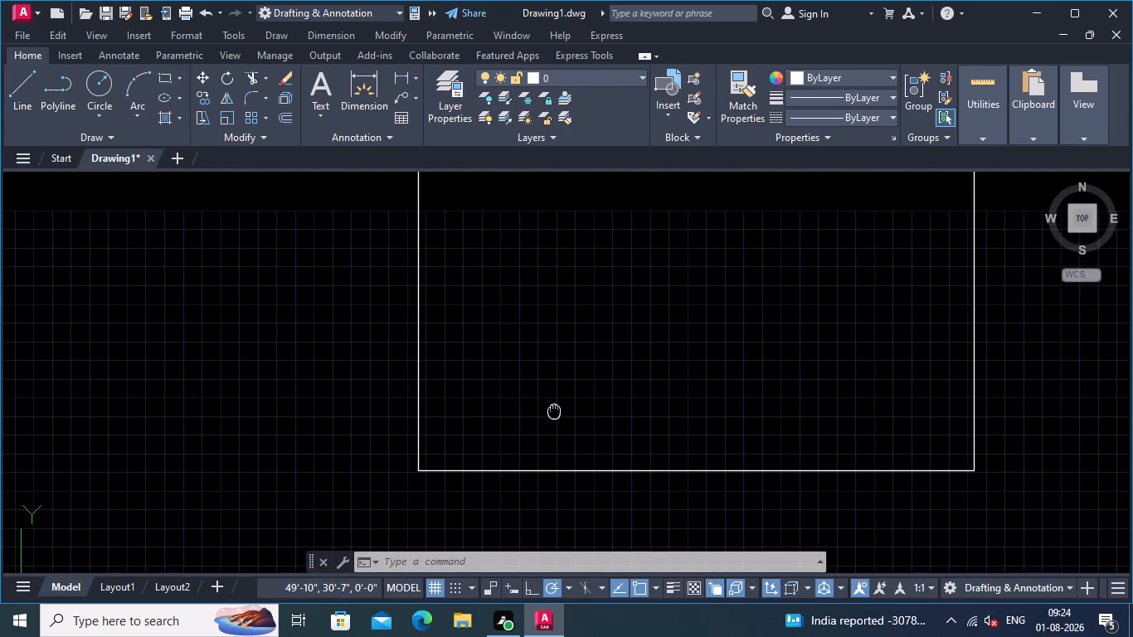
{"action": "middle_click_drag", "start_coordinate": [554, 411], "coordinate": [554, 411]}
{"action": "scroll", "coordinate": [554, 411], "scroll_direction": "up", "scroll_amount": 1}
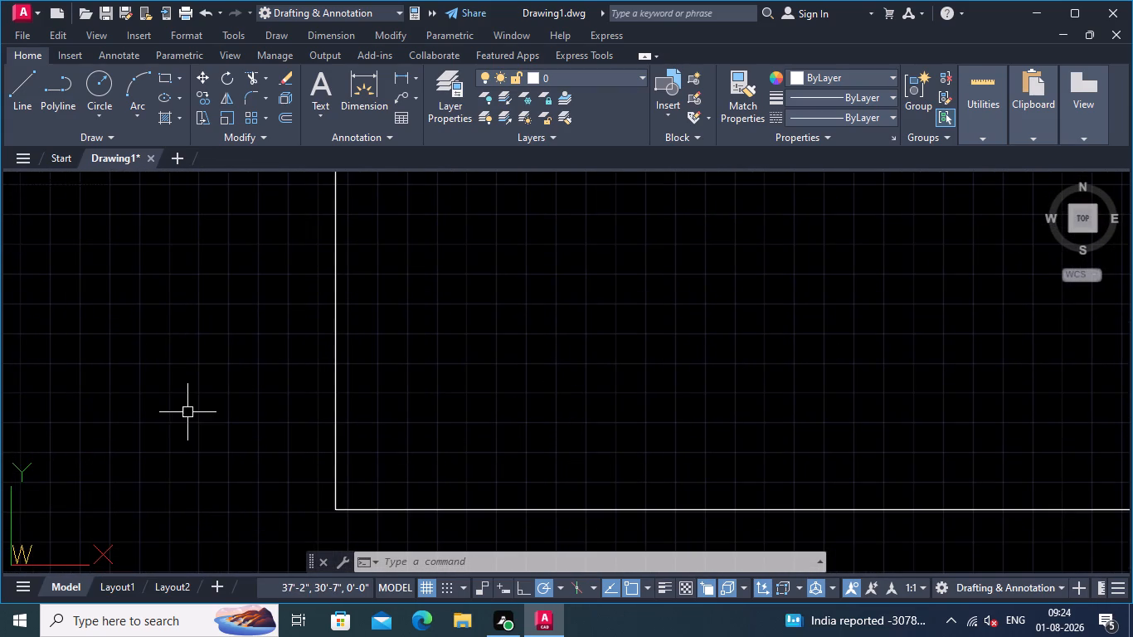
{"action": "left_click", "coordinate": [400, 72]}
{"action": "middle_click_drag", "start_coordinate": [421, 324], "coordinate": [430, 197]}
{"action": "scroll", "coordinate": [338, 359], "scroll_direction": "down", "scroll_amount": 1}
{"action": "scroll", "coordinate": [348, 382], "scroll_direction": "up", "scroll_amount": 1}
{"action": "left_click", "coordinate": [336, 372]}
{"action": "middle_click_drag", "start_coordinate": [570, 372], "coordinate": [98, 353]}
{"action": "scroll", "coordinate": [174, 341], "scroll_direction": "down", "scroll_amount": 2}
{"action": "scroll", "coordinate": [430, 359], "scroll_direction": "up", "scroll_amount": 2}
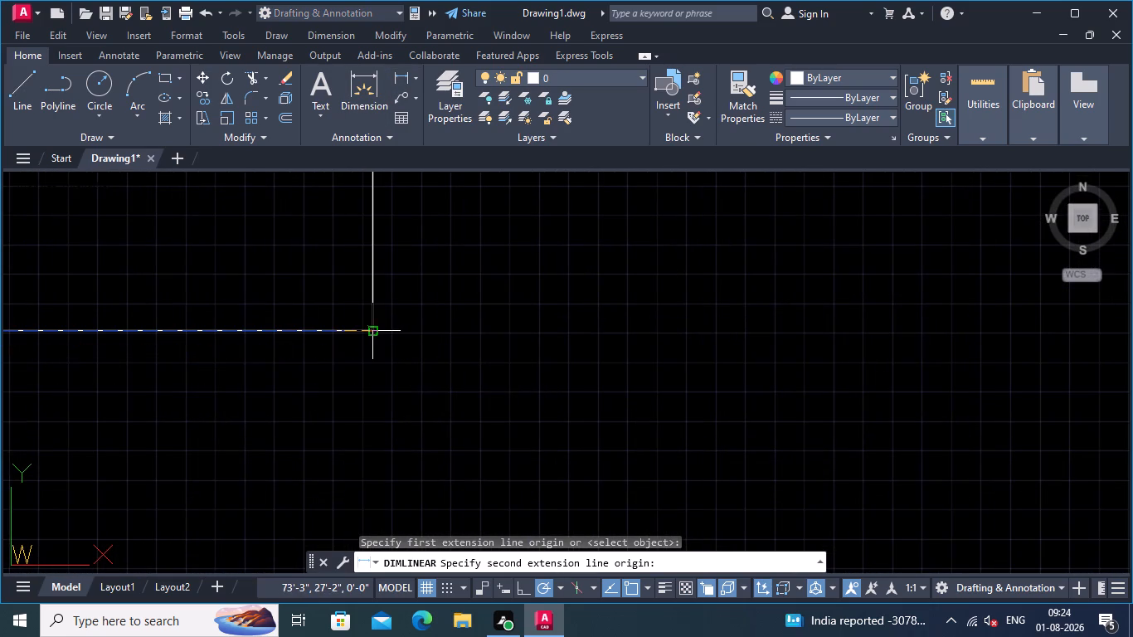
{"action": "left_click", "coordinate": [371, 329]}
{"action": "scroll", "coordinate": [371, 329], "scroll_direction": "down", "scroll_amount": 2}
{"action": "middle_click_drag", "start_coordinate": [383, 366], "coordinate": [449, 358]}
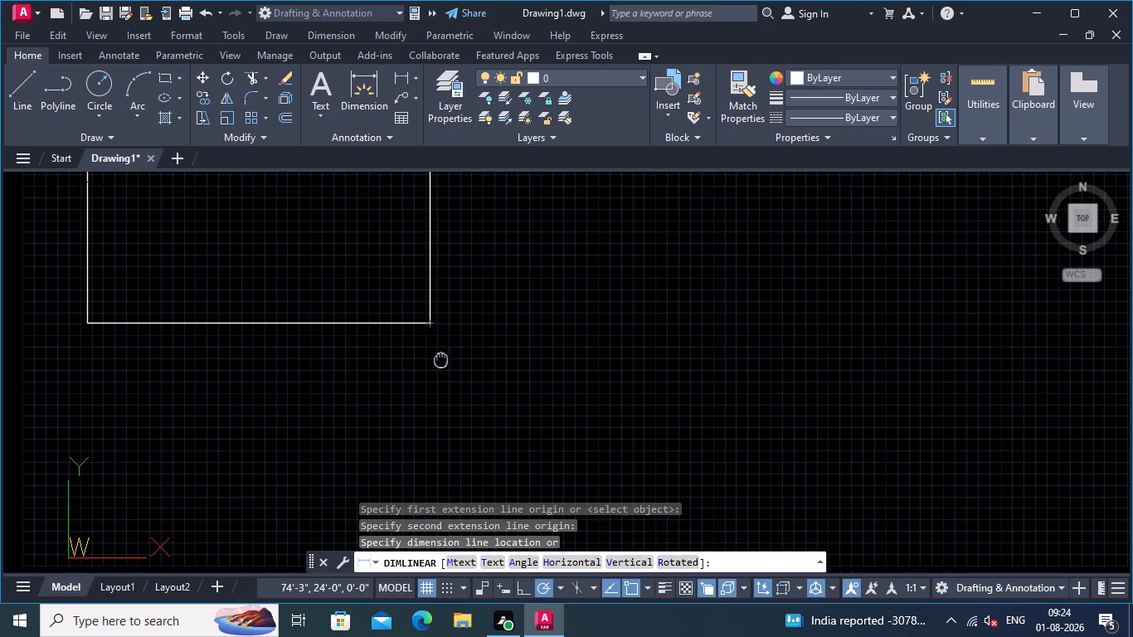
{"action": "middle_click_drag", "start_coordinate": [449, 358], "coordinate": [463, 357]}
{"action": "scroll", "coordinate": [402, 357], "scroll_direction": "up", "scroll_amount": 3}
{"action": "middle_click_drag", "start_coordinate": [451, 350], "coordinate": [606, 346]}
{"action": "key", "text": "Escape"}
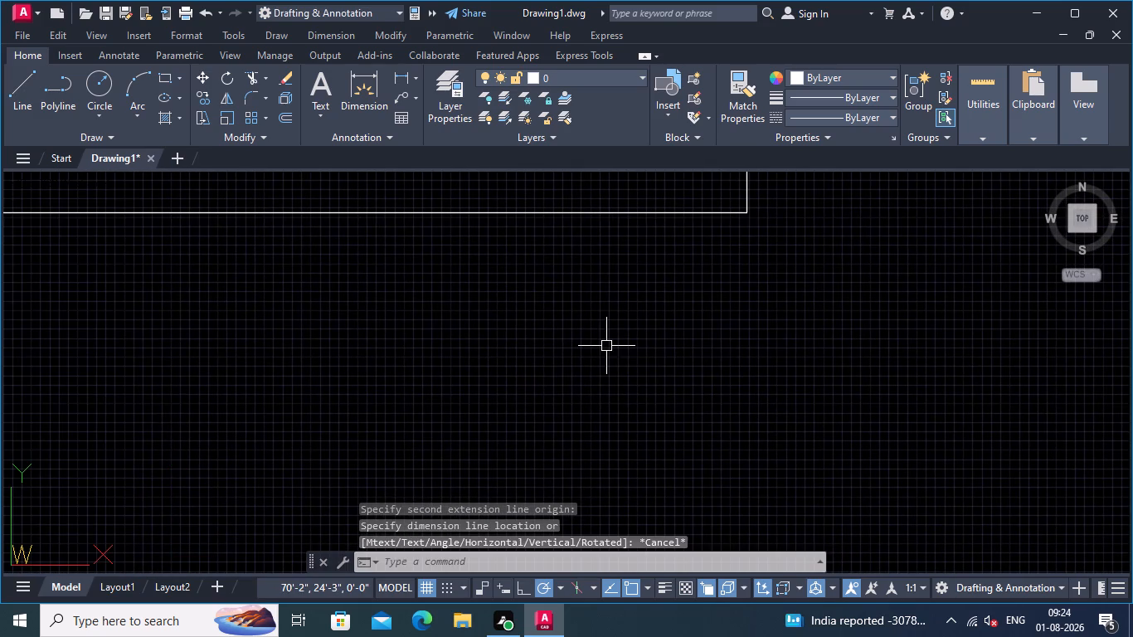
Offset the 31' square inward by 9" to form a double-line outline.
{"action": "middle_click_drag", "start_coordinate": [513, 380], "coordinate": [902, 434]}
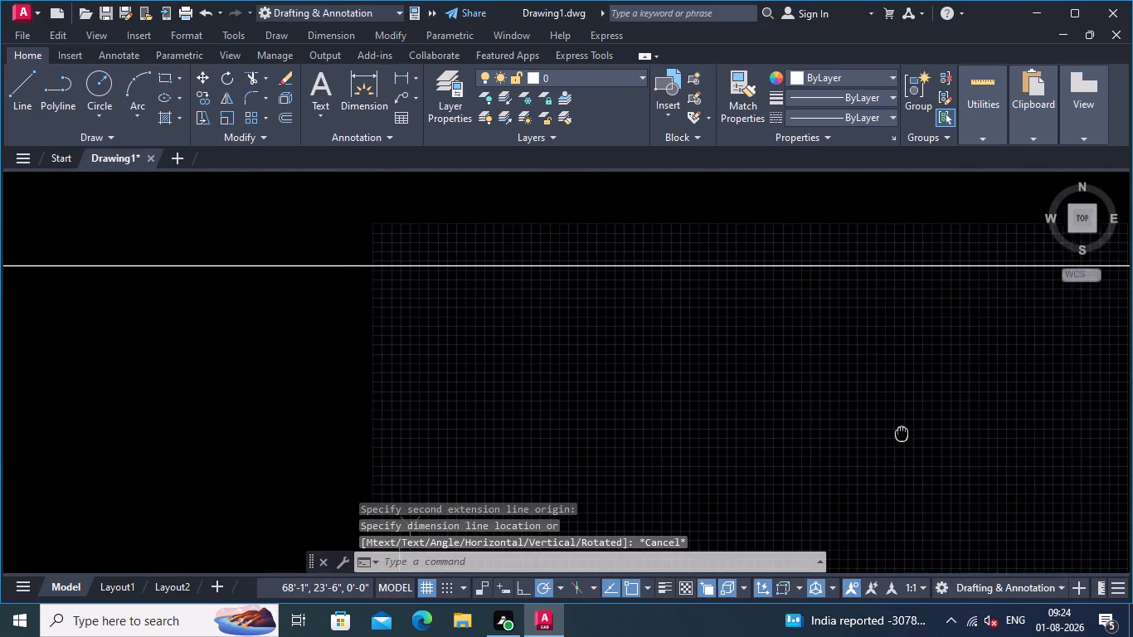
{"action": "middle_click_drag", "start_coordinate": [902, 434], "coordinate": [909, 440]}
{"action": "scroll", "coordinate": [834, 425], "scroll_direction": "down", "scroll_amount": 2}
{"action": "middle_click_drag", "start_coordinate": [825, 421], "coordinate": [843, 435]}
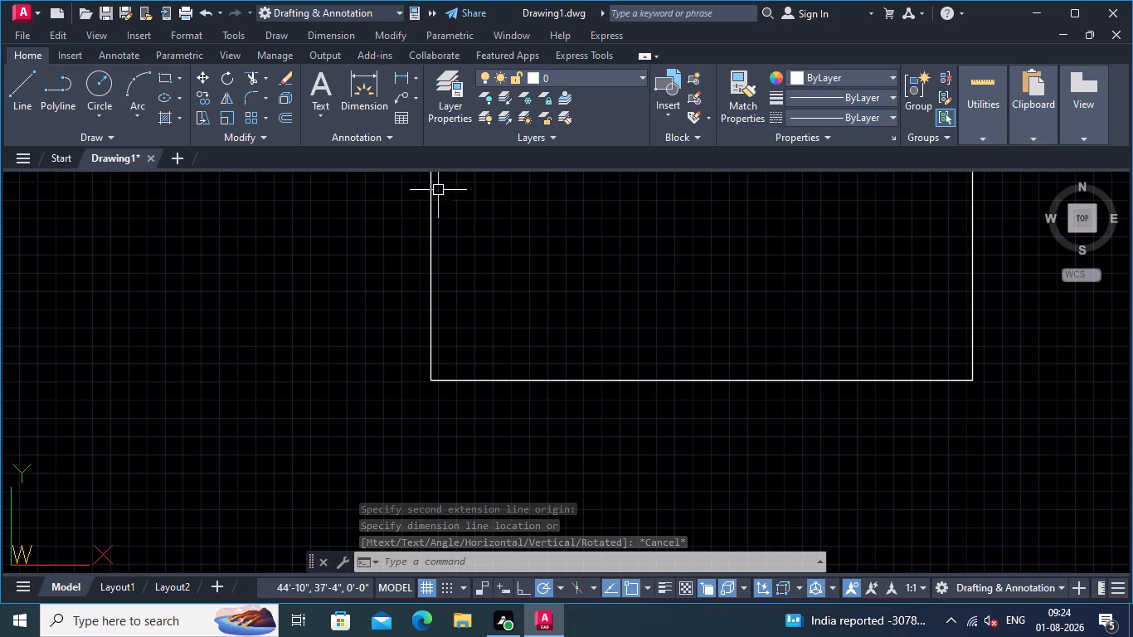
{"action": "left_click", "coordinate": [284, 112]}
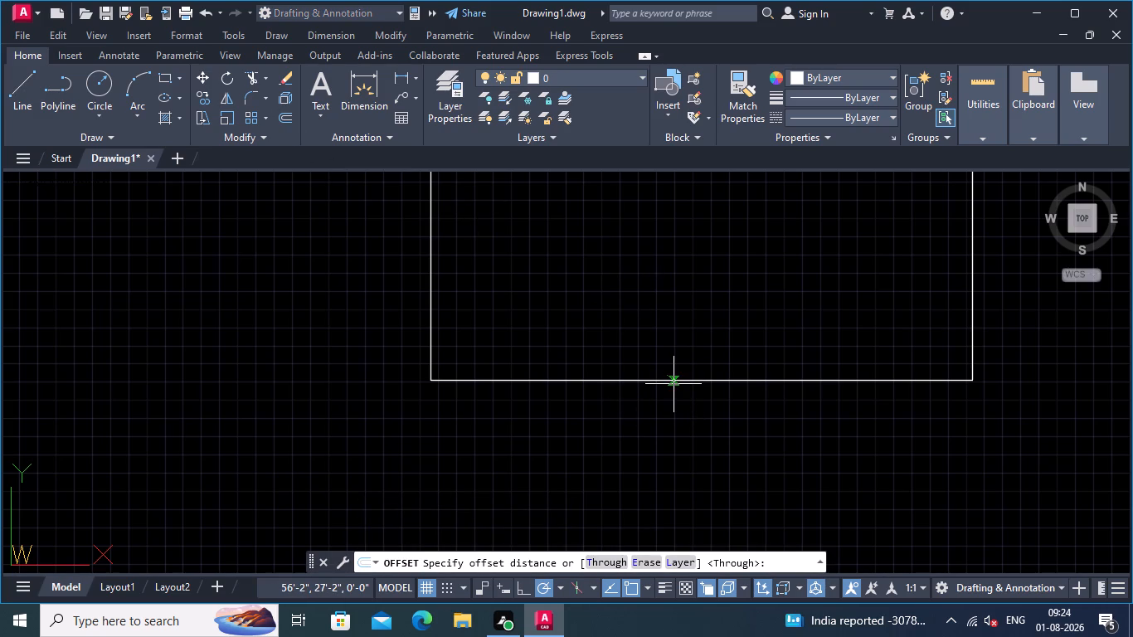
{"action": "left_click", "coordinate": [673, 382]}
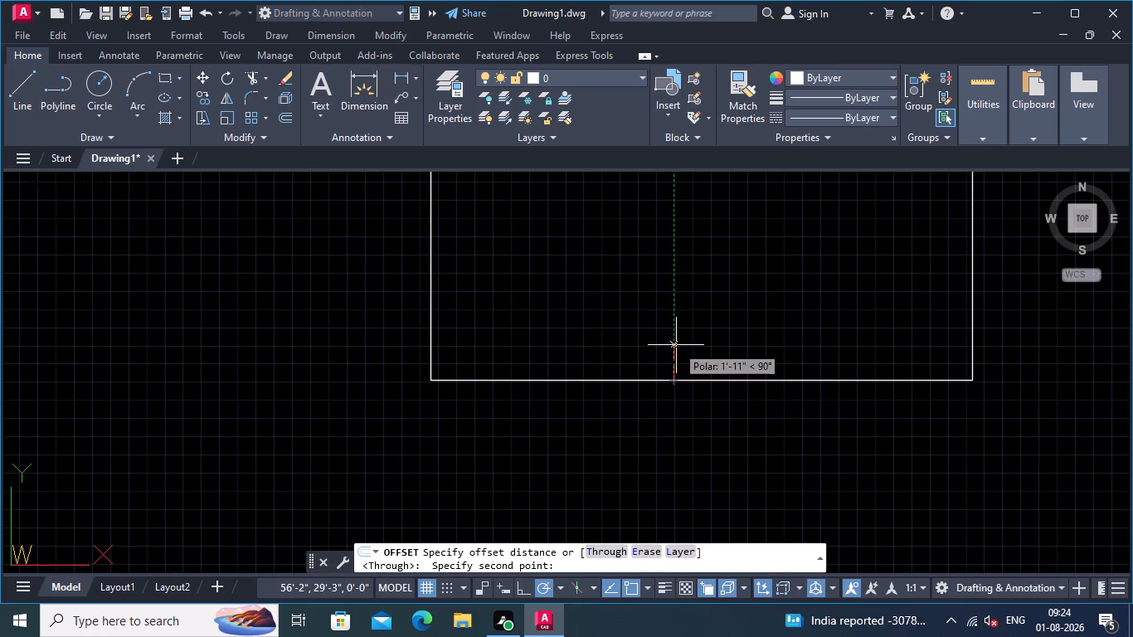
{"action": "key", "text": "9"}
{"action": "key", "text": "Return"}
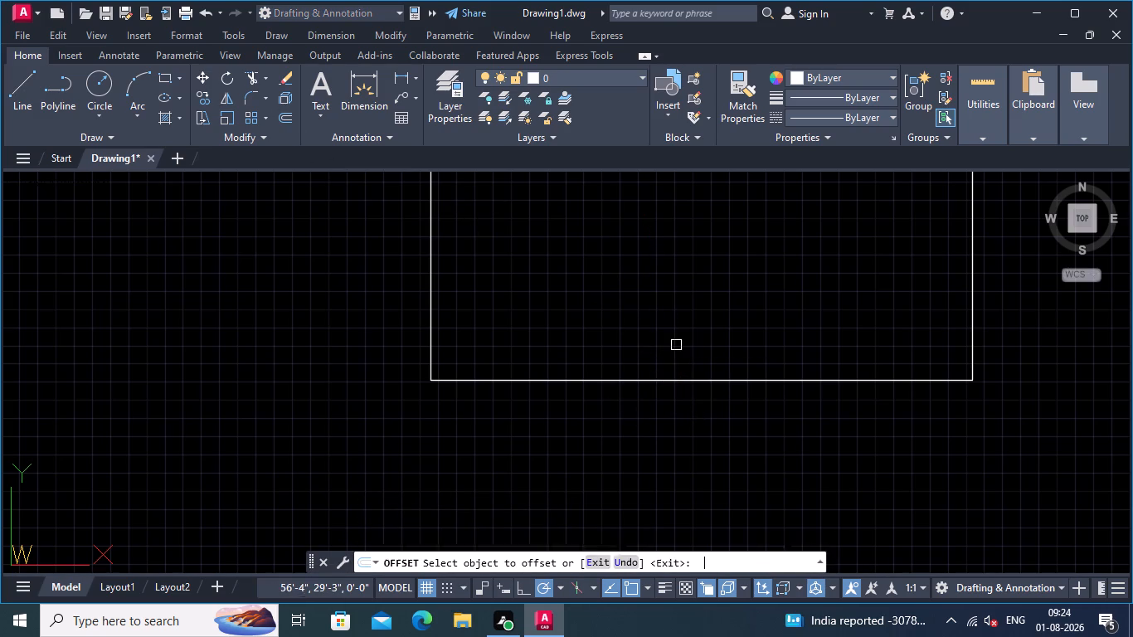
{"action": "left_click", "coordinate": [675, 382]}
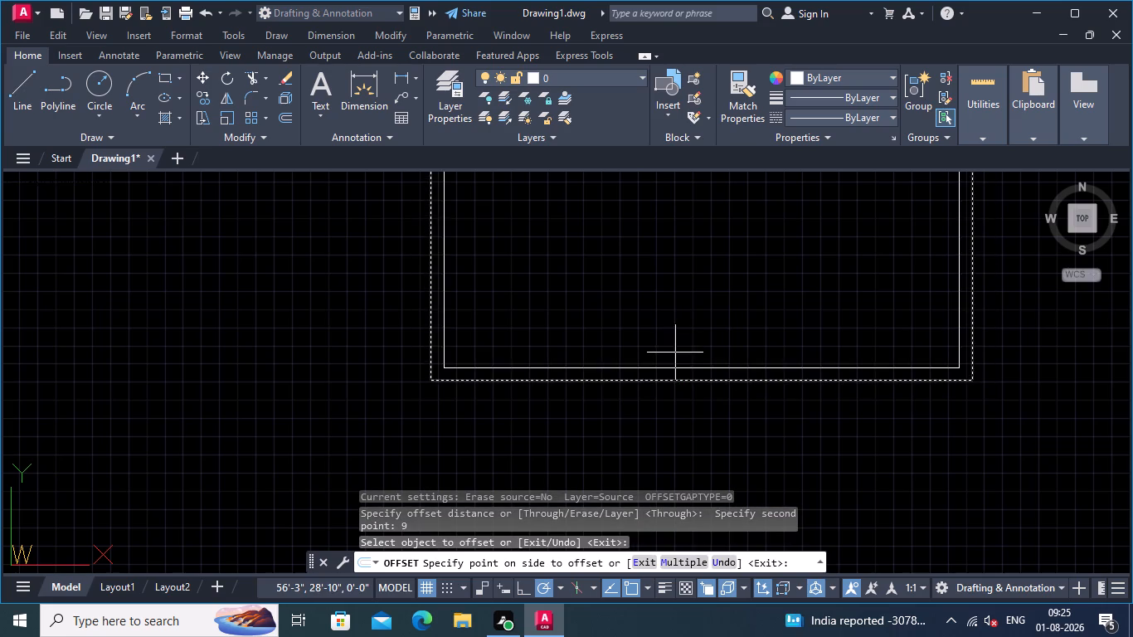
{"action": "left_click", "coordinate": [675, 353]}
{"action": "scroll", "coordinate": [682, 319], "scroll_direction": "down", "scroll_amount": 2}
{"action": "middle_click_drag", "start_coordinate": [682, 319], "coordinate": [649, 393]}
{"action": "scroll", "coordinate": [642, 375], "scroll_direction": "up", "scroll_amount": 2}
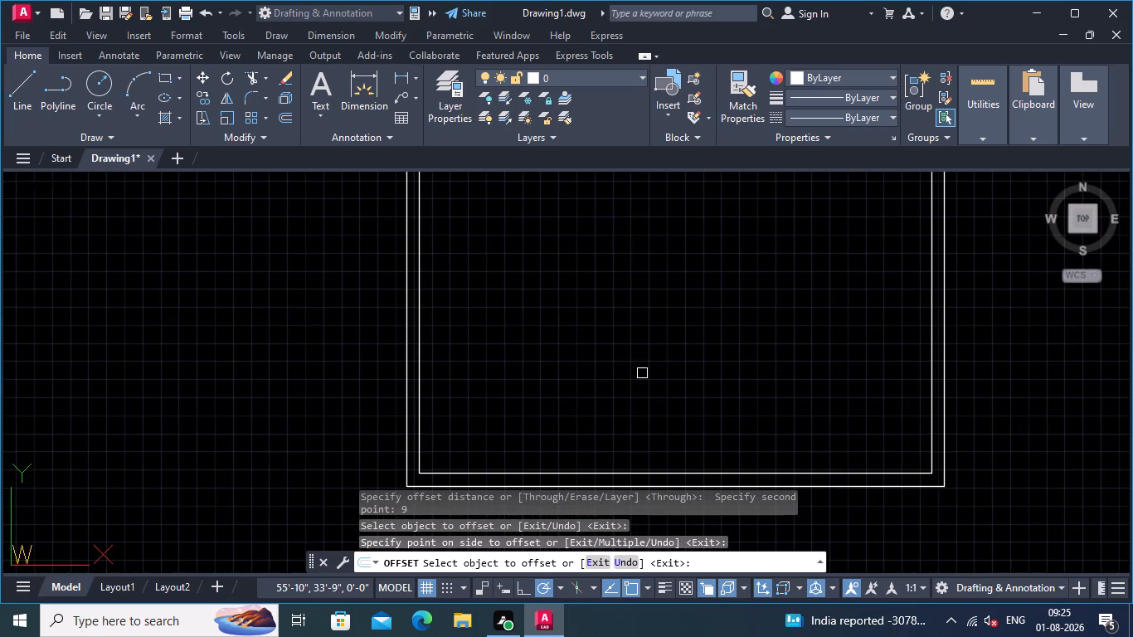
{"action": "key", "text": "Return"}
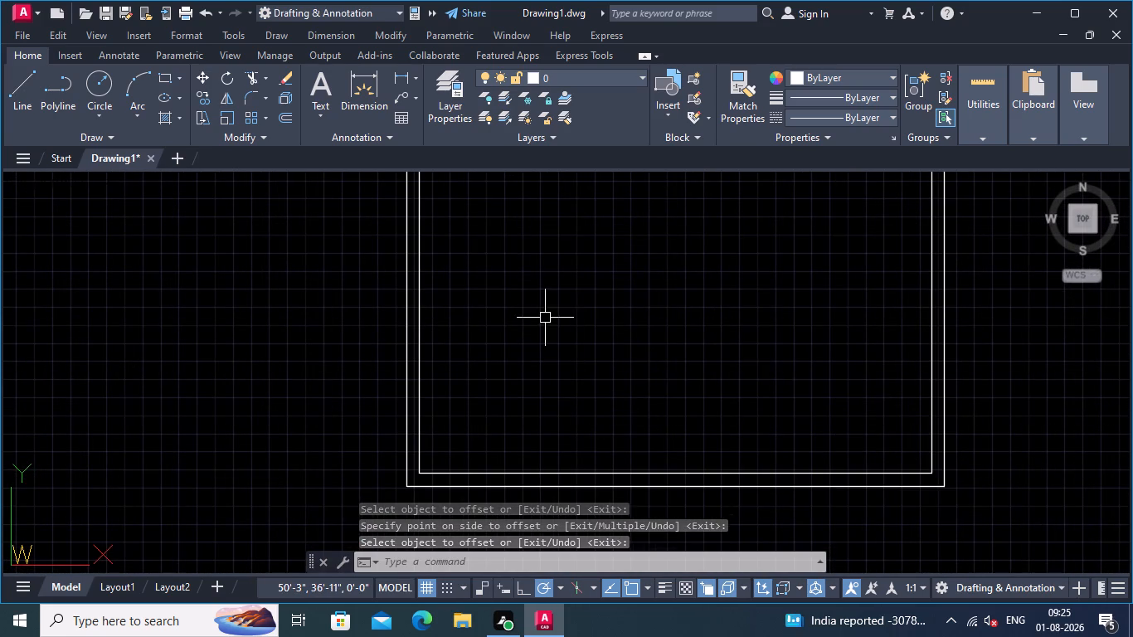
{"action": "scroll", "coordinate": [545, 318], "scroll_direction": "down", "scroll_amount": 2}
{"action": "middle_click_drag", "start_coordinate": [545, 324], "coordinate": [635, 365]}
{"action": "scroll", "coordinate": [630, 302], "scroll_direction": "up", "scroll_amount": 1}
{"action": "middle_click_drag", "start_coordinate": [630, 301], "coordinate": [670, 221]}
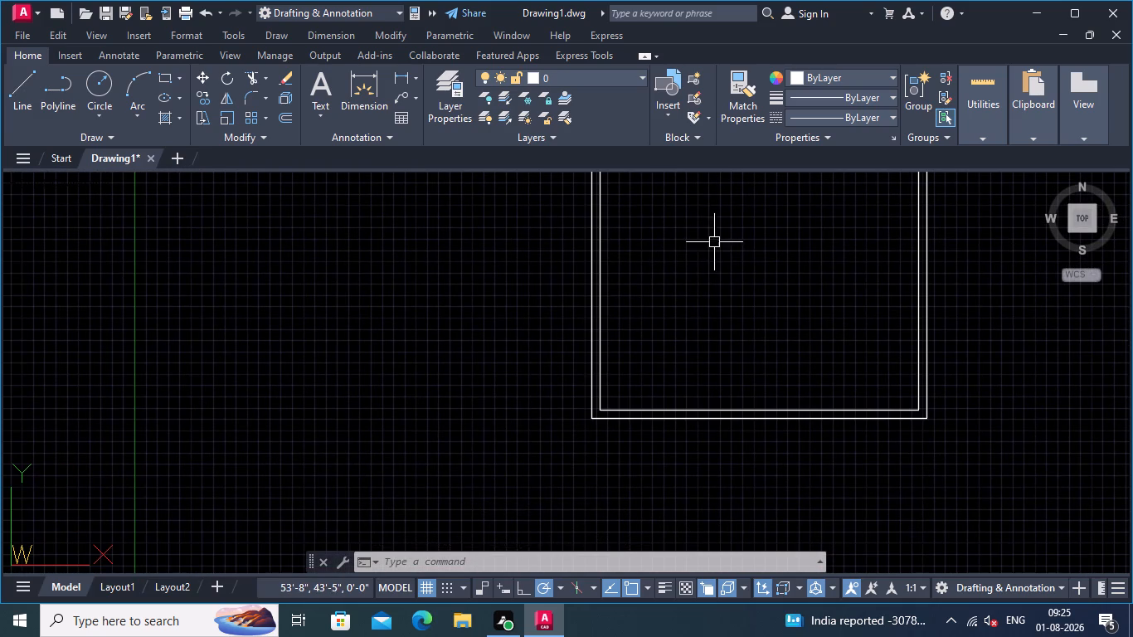
Explode both the outer and inner squares into separate lines.
{"action": "middle_click_drag", "start_coordinate": [714, 240], "coordinate": [704, 288]}
{"action": "middle_click_drag", "start_coordinate": [629, 319], "coordinate": [628, 363]}
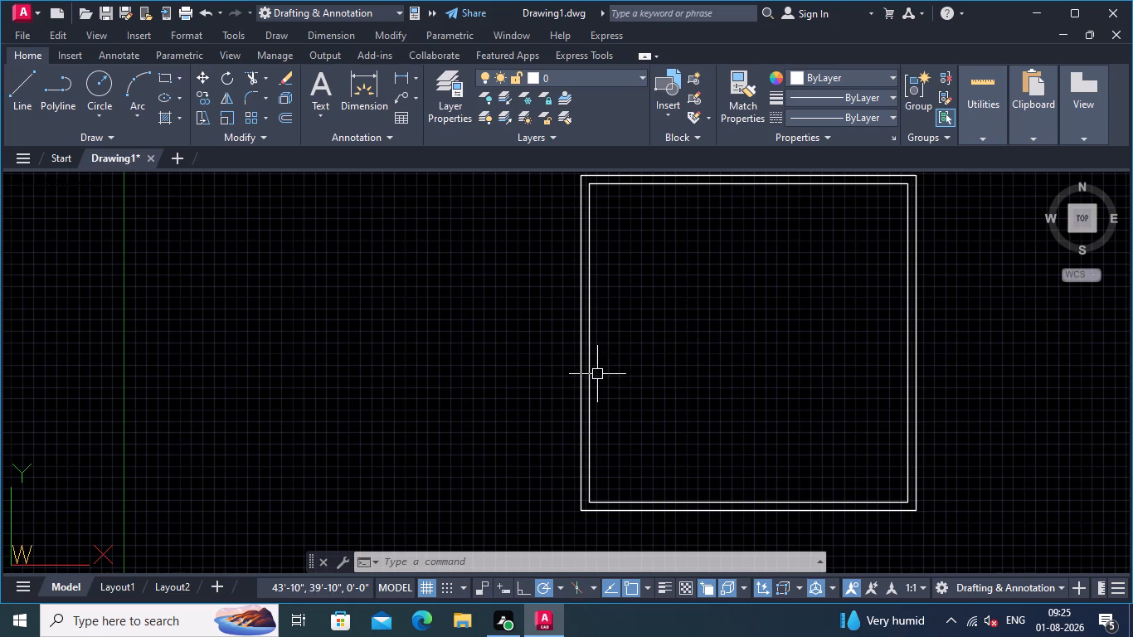
{"action": "left_click", "coordinate": [589, 393]}
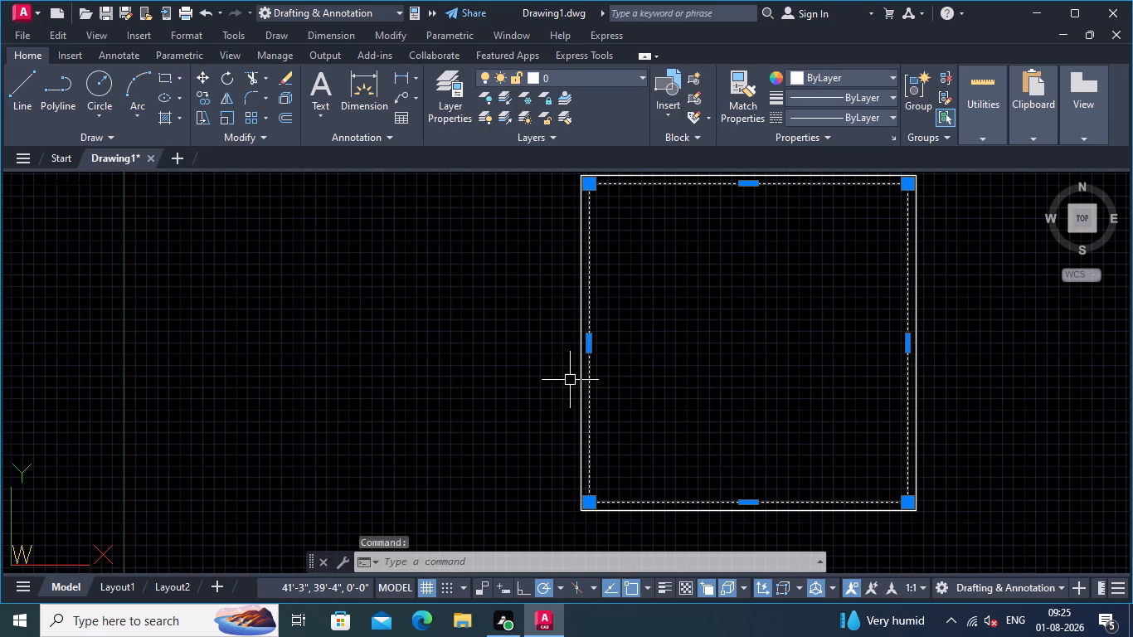
{"action": "left_click", "coordinate": [579, 405]}
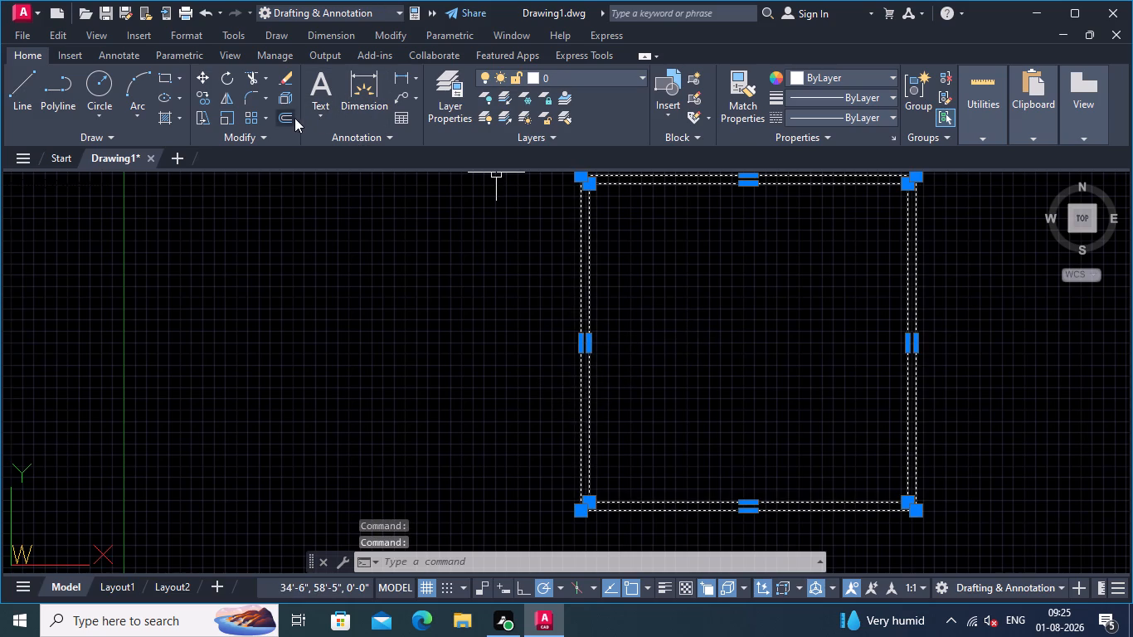
{"action": "left_click", "coordinate": [289, 92]}
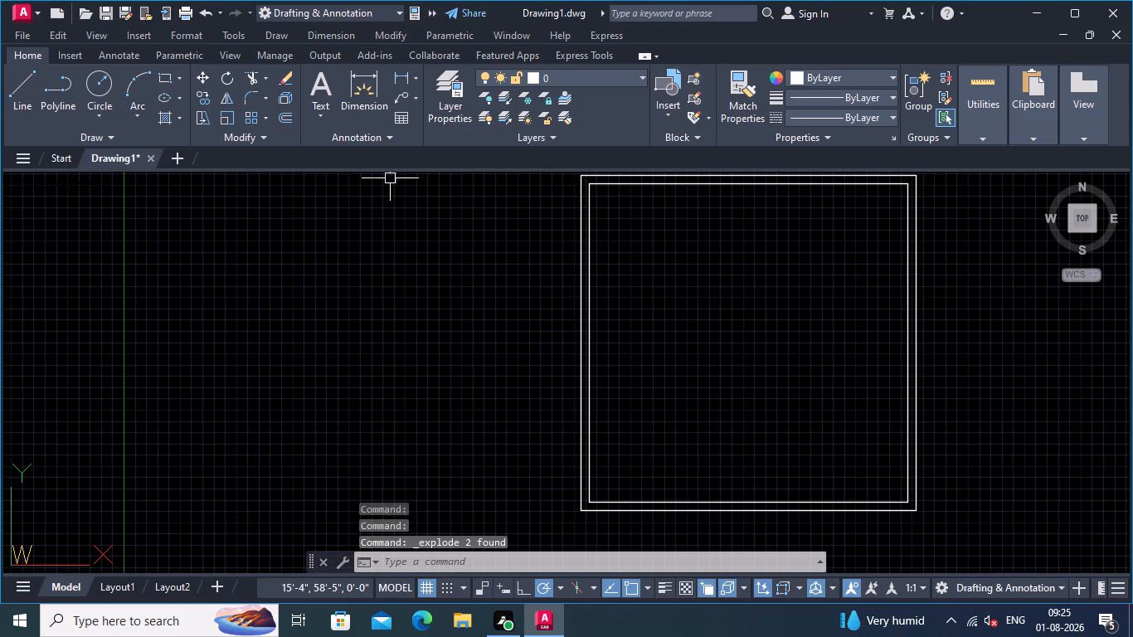
{"action": "scroll", "coordinate": [613, 270], "scroll_direction": "up", "scroll_amount": 1}
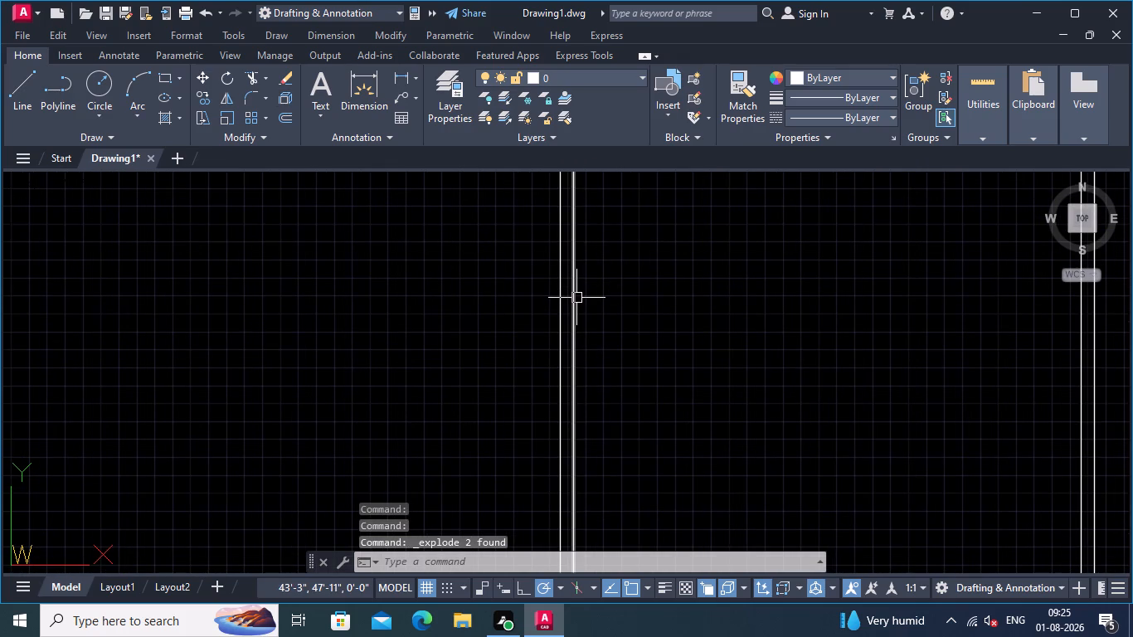
{"action": "left_click", "coordinate": [576, 298]}
{"action": "scroll", "coordinate": [576, 298], "scroll_direction": "down", "scroll_amount": 2}
{"action": "scroll", "coordinate": [654, 295], "scroll_direction": "up", "scroll_amount": 1}
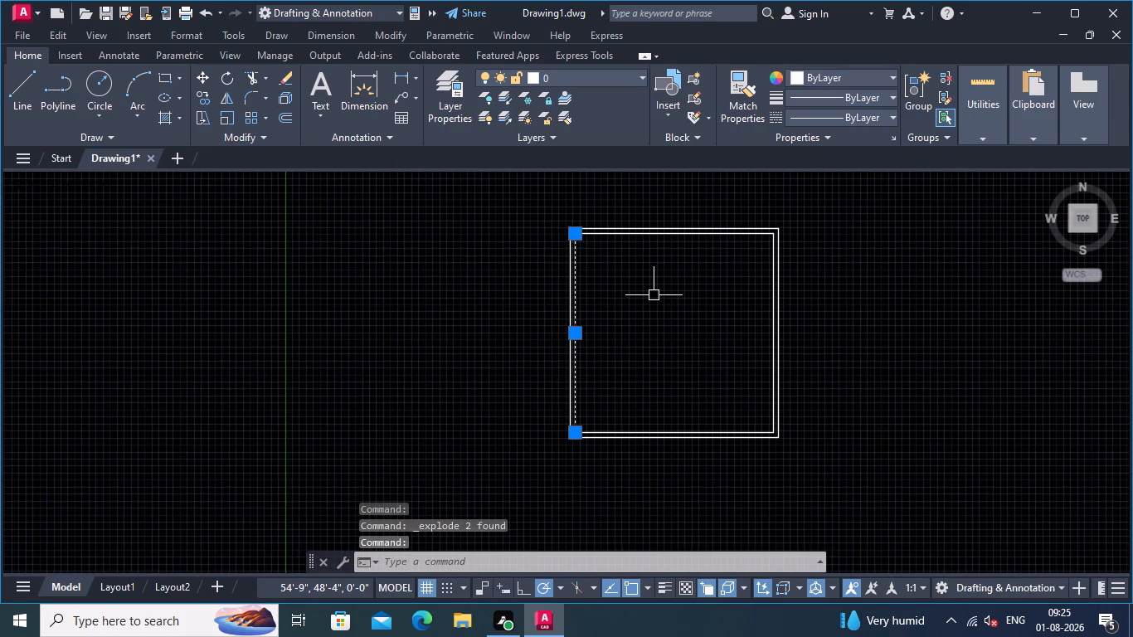
{"action": "key", "text": "Escape"}
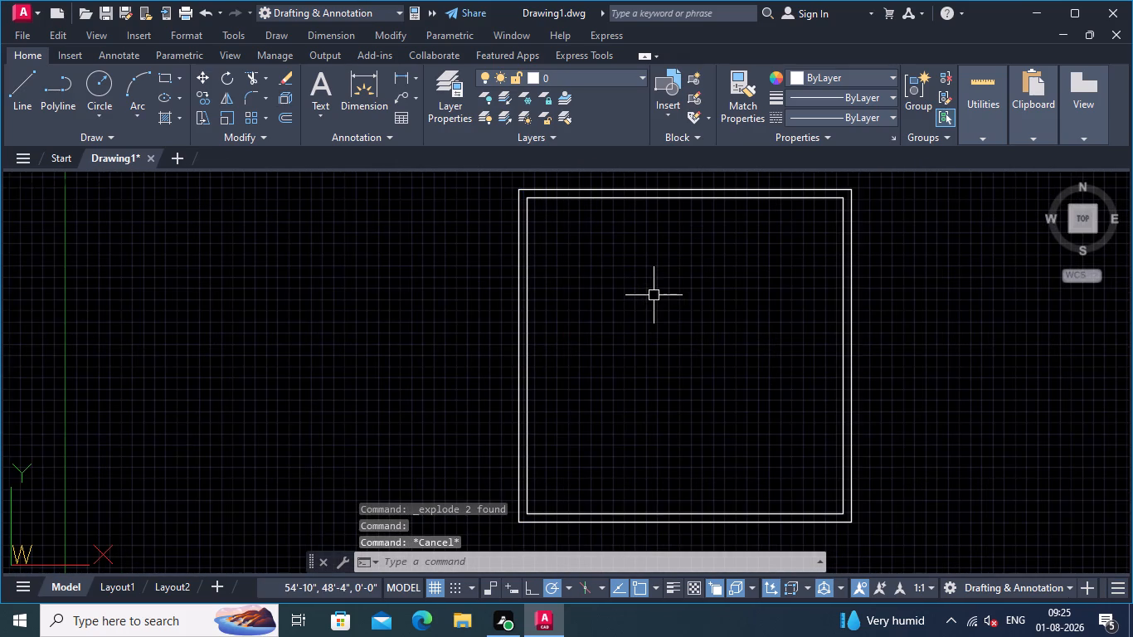
Offset the inner square's left vertical line 9' toward the interior to form a vertical partition line.
{"action": "middle_click", "coordinate": [647, 305]}
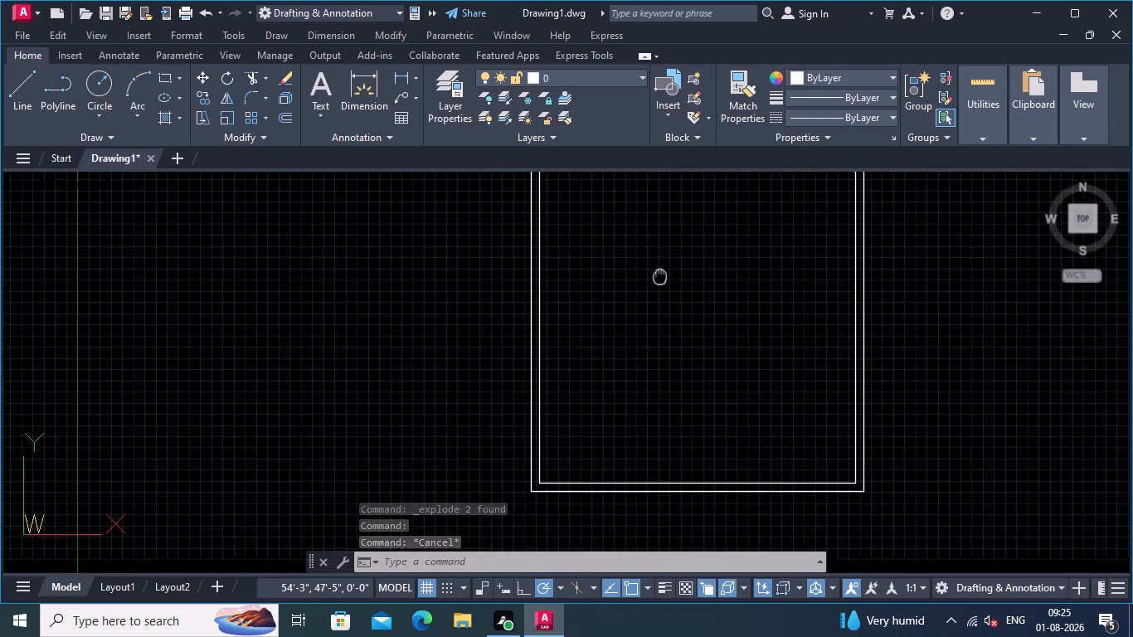
{"action": "middle_click_drag", "start_coordinate": [641, 309], "coordinate": [641, 288]}
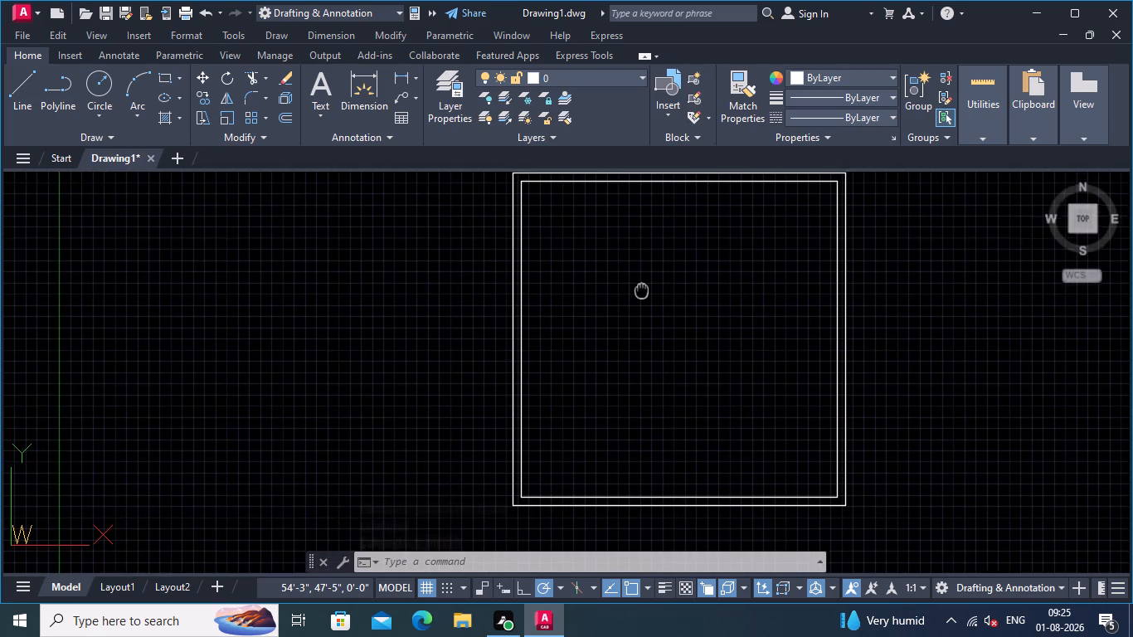
{"action": "middle_click_drag", "start_coordinate": [641, 288], "coordinate": [640, 299]}
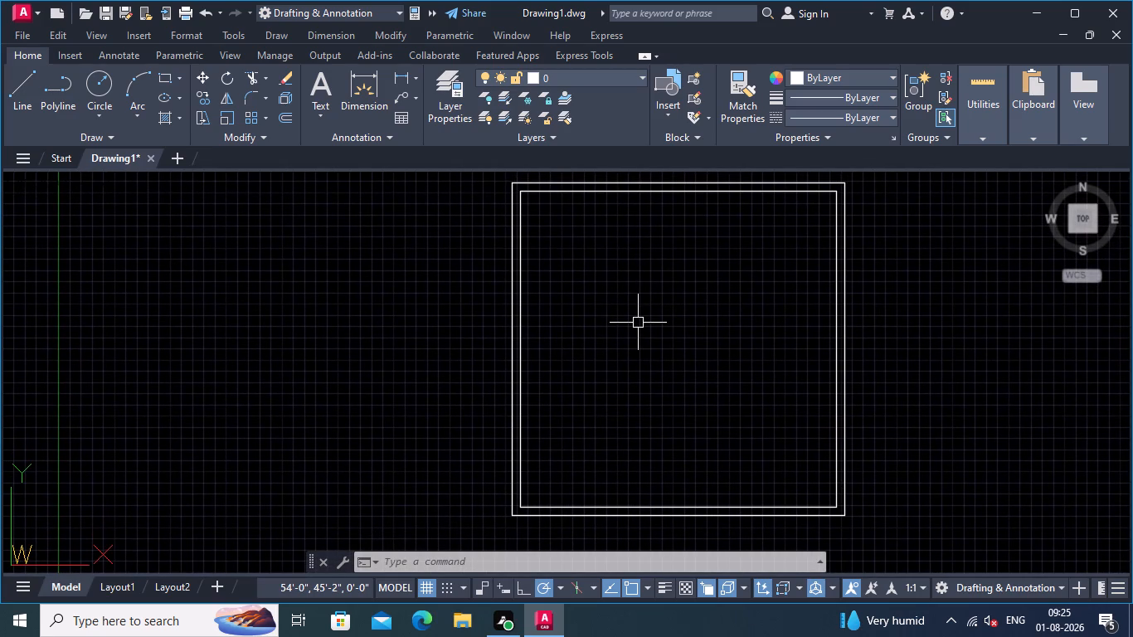
{"action": "type", "text": "OFF"}
{"action": "key", "text": "Return"}
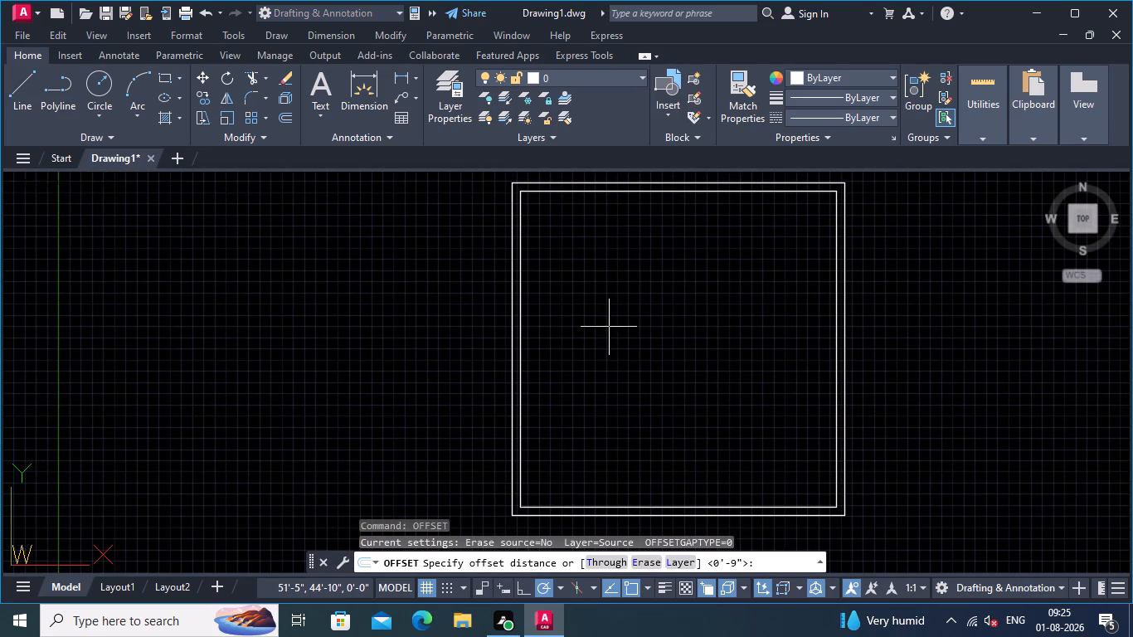
{"action": "middle_click_drag", "start_coordinate": [609, 327], "coordinate": [616, 331]}
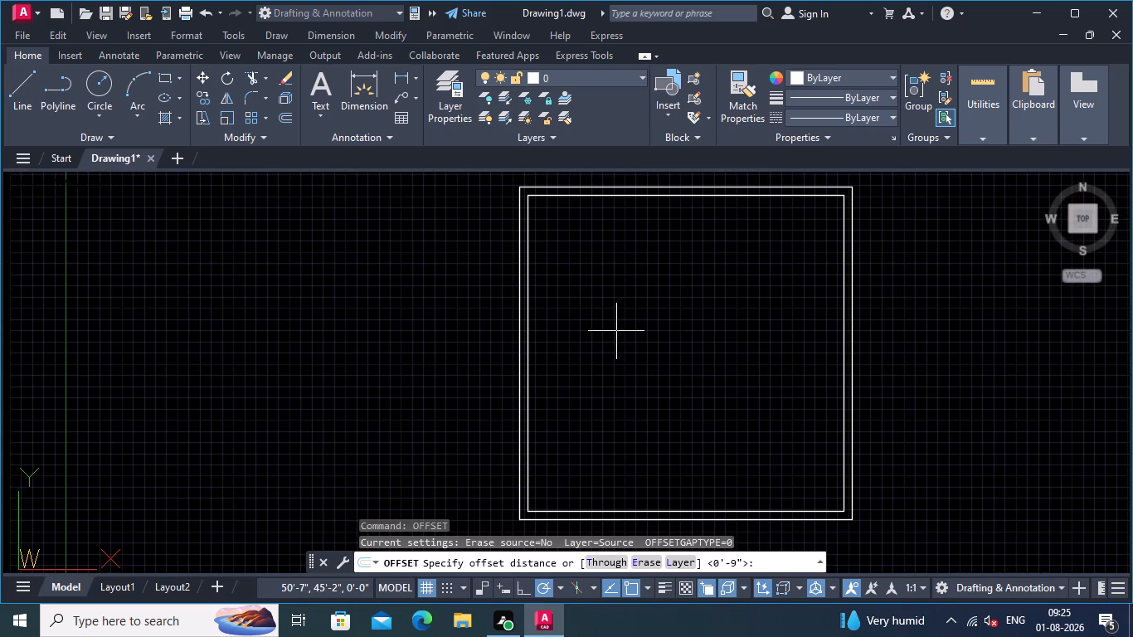
{"action": "scroll", "coordinate": [547, 343], "scroll_direction": "up", "scroll_amount": 2}
{"action": "scroll", "coordinate": [525, 344], "scroll_direction": "down", "scroll_amount": 2}
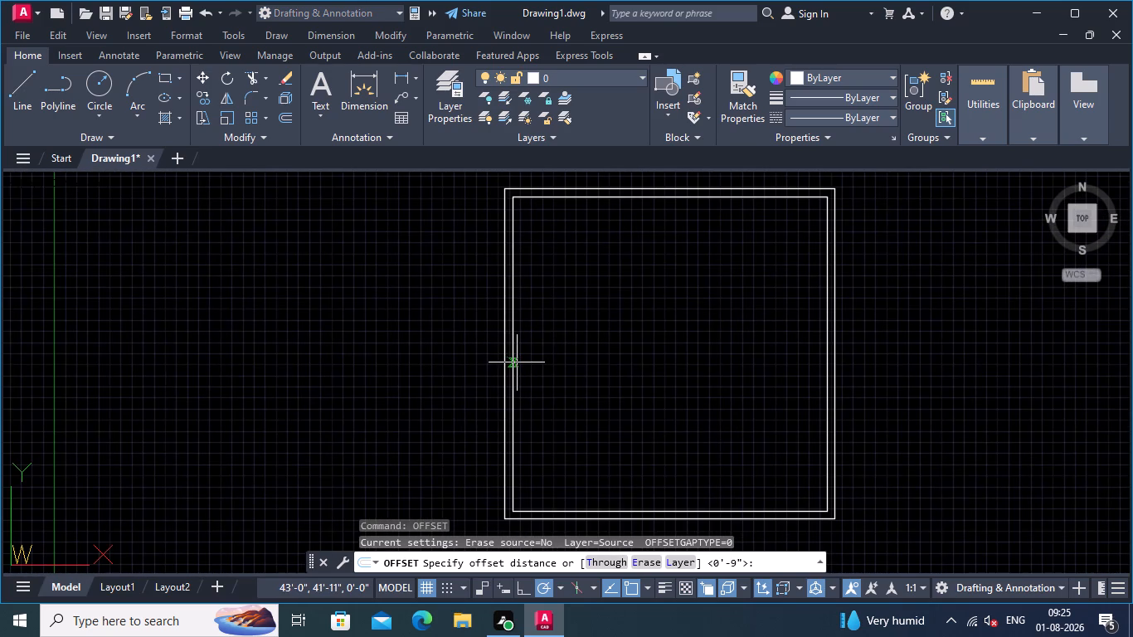
{"action": "left_click", "coordinate": [514, 353]}
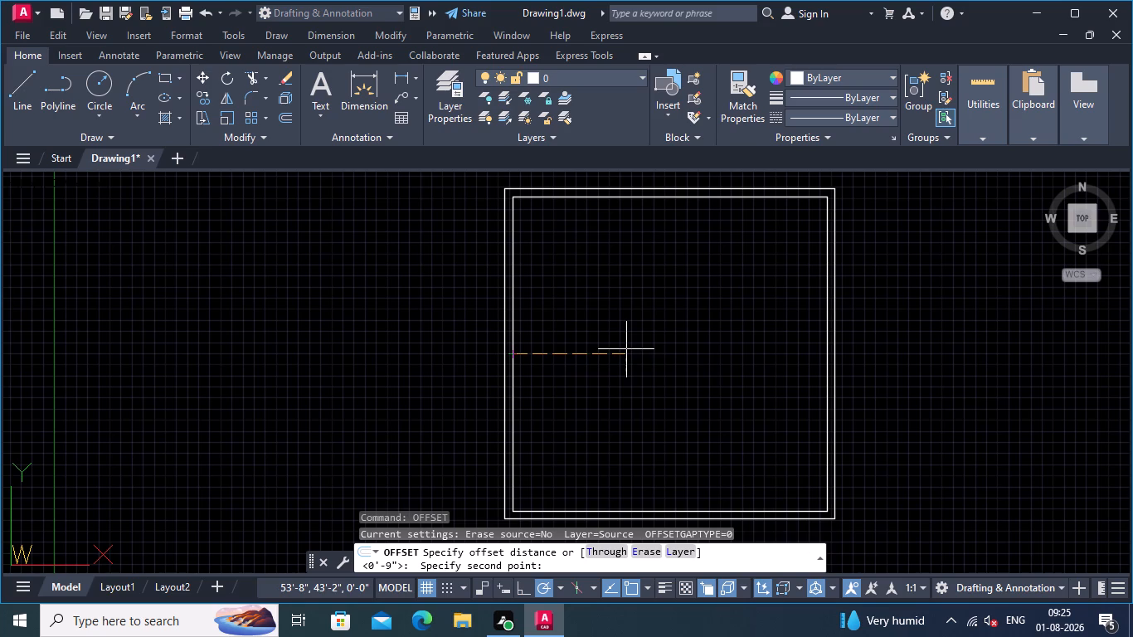
{"action": "key", "text": "9"}
{"action": "key", "text": "apostrophe"}
{"action": "key", "text": "Return"}
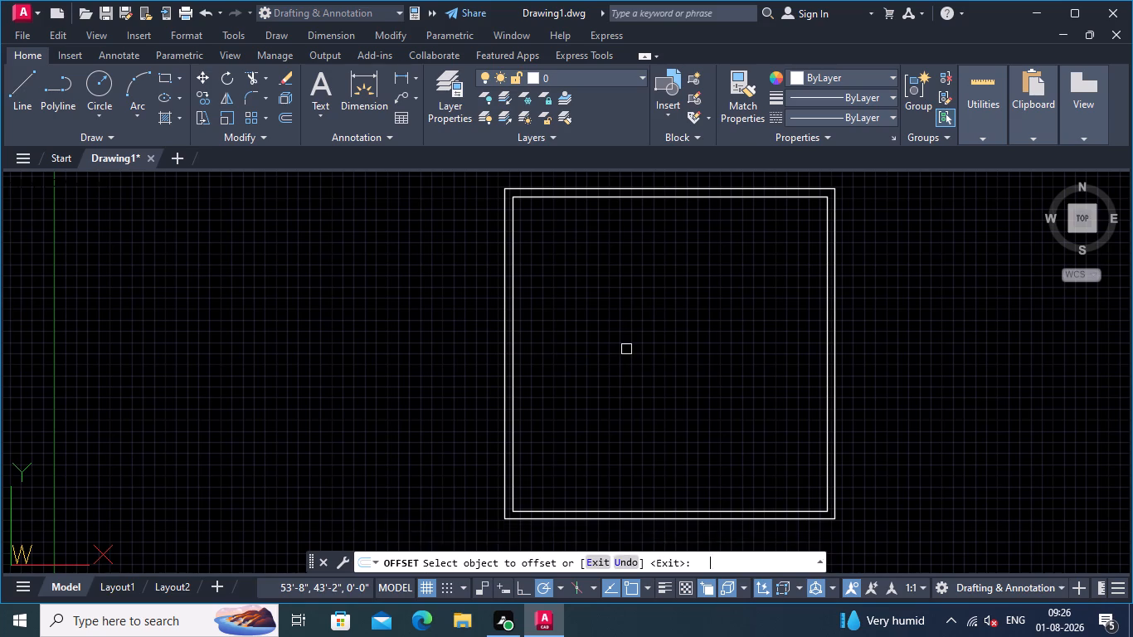
{"action": "left_click", "coordinate": [516, 400]}
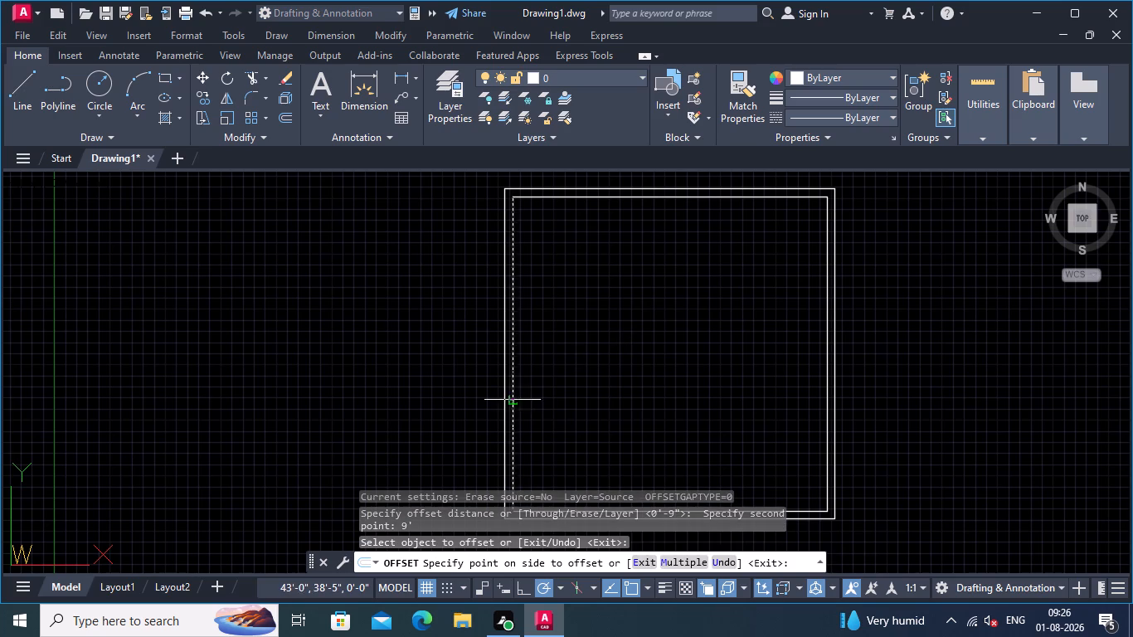
{"action": "left_click", "coordinate": [589, 401]}
{"action": "middle_click_drag", "start_coordinate": [650, 322], "coordinate": [656, 313]}
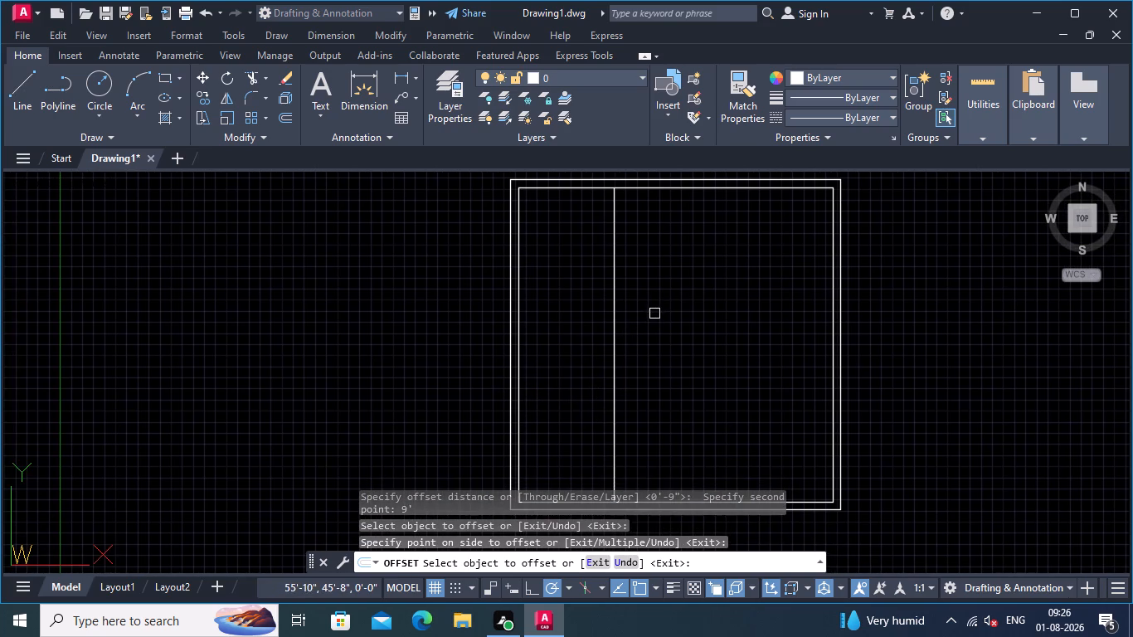
{"action": "scroll", "coordinate": [649, 317], "scroll_direction": "up", "scroll_amount": 1}
{"action": "middle_click_drag", "start_coordinate": [649, 317], "coordinate": [662, 272]}
{"action": "scroll", "coordinate": [662, 284], "scroll_direction": "down", "scroll_amount": 1}
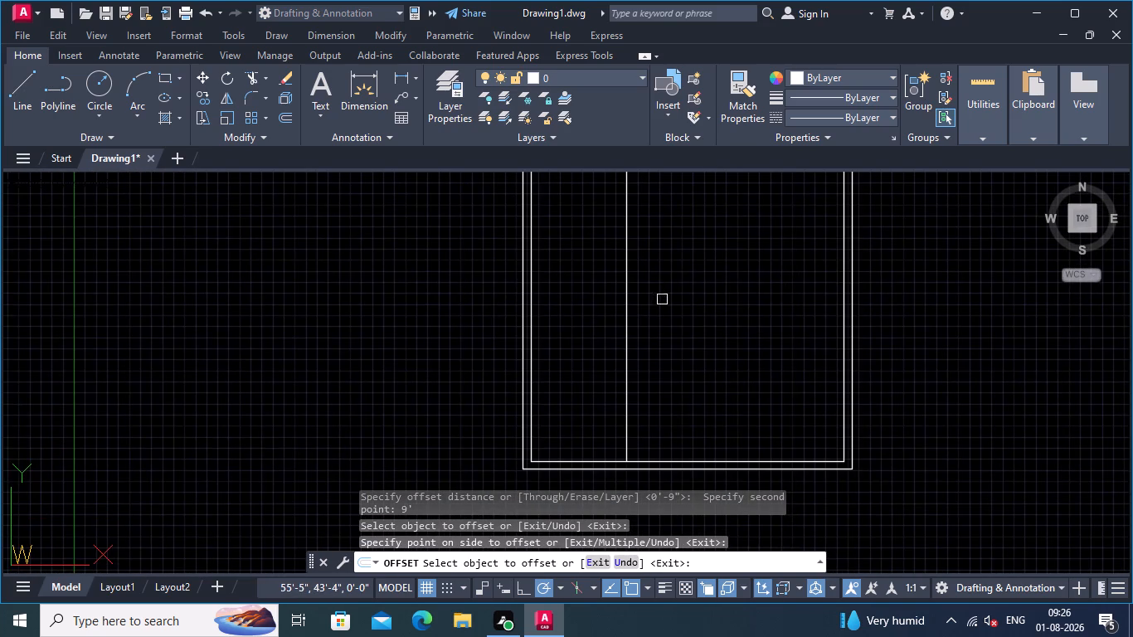
{"action": "middle_click_drag", "start_coordinate": [677, 323], "coordinate": [698, 391]}
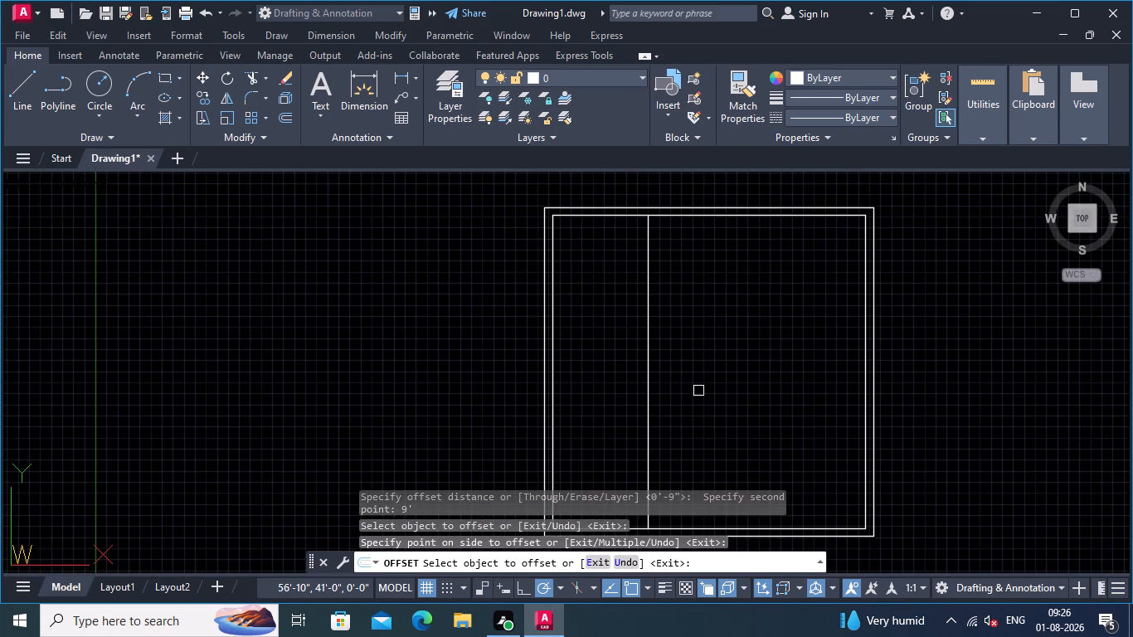
{"action": "middle_click", "coordinate": [698, 391]}
{"action": "right_click", "coordinate": [702, 375]}
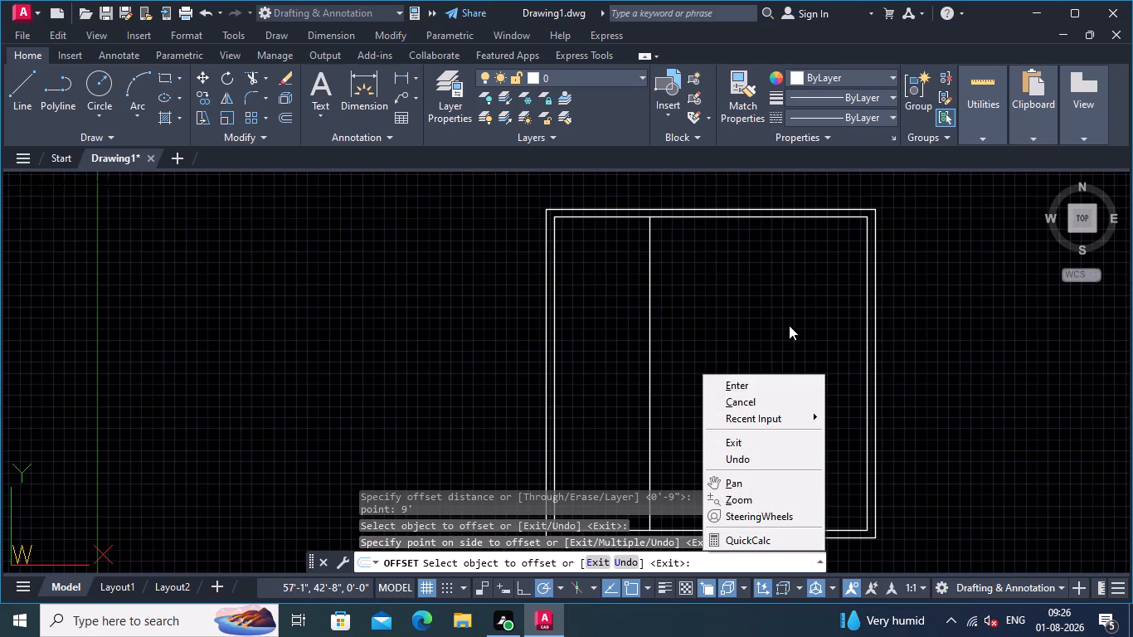
{"action": "left_click", "coordinate": [770, 379]}
Offset the inner square's top horizontal line 1' downward into the interior.
{"action": "right_click", "coordinate": [765, 354]}
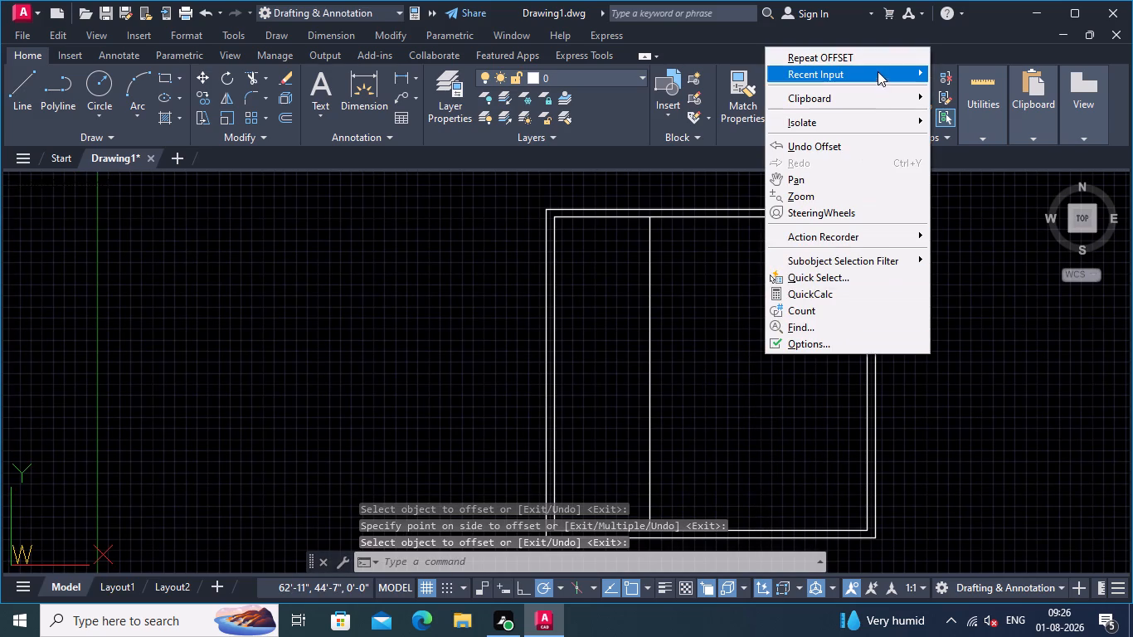
{"action": "left_click", "coordinate": [878, 64]}
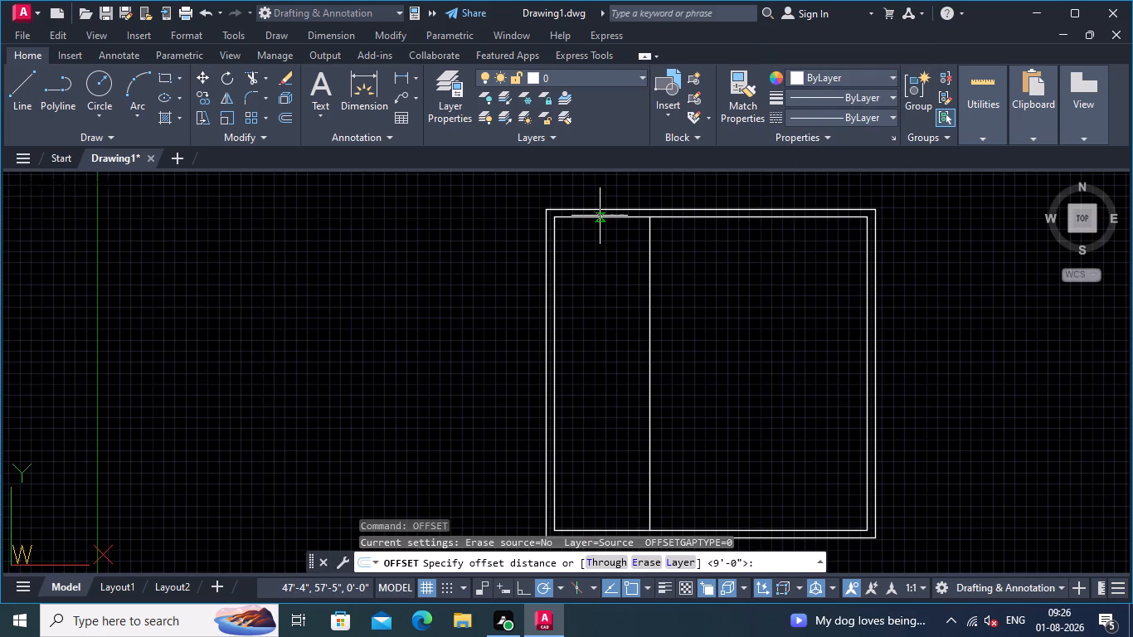
{"action": "scroll", "coordinate": [600, 216], "scroll_direction": "up", "scroll_amount": 2}
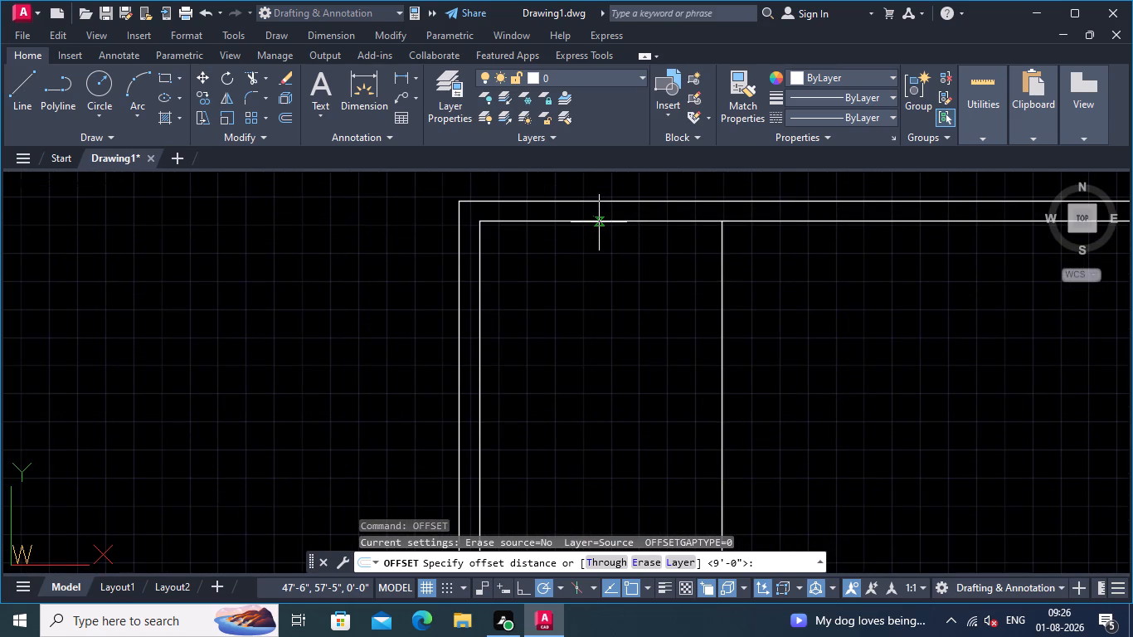
{"action": "left_click", "coordinate": [599, 222]}
{"action": "middle_click_drag", "start_coordinate": [599, 286], "coordinate": [614, 241]}
{"action": "scroll", "coordinate": [614, 241], "scroll_direction": "down", "scroll_amount": 1}
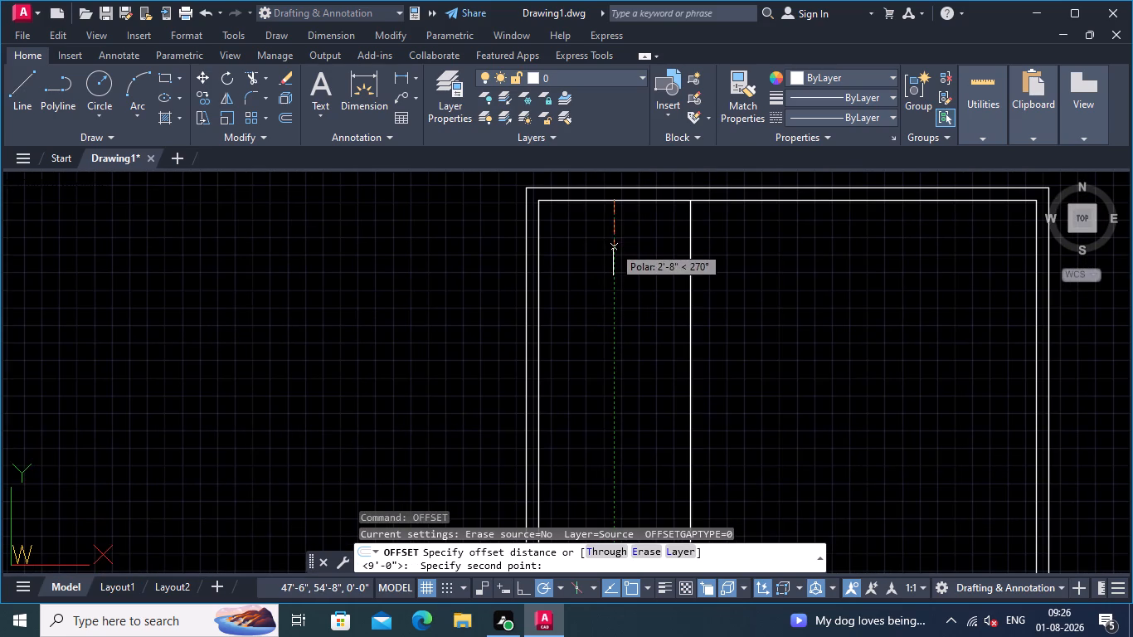
{"action": "type", "text": "1'"}
{"action": "key", "text": "Return"}
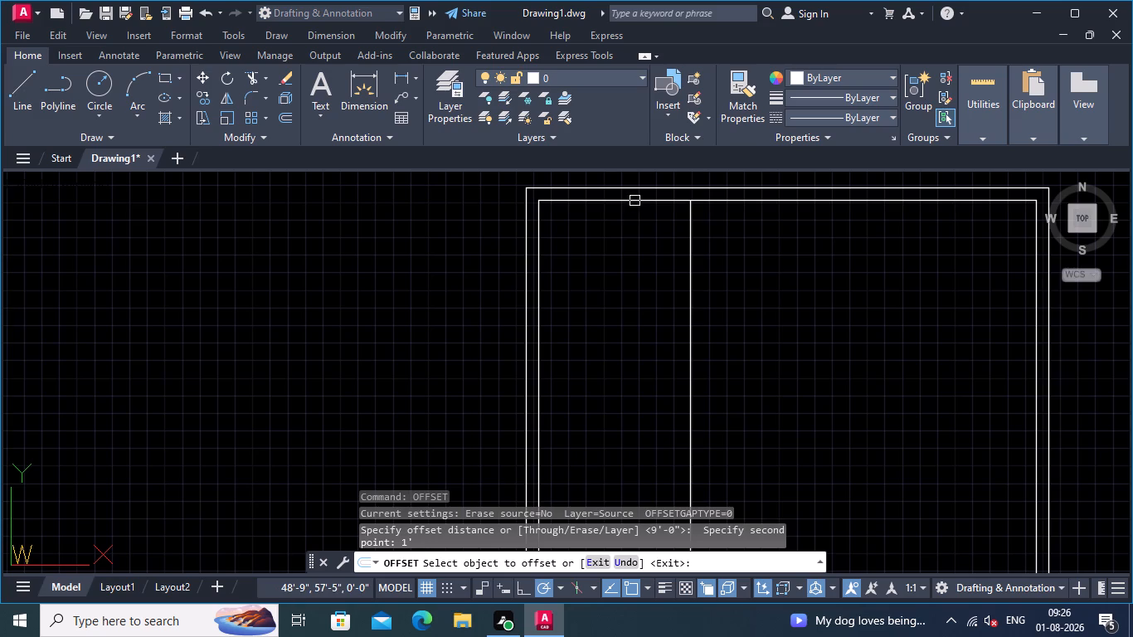
{"action": "left_click", "coordinate": [635, 200]}
{"action": "left_click", "coordinate": [624, 237]}
{"action": "scroll", "coordinate": [639, 227], "scroll_direction": "up", "scroll_amount": 1}
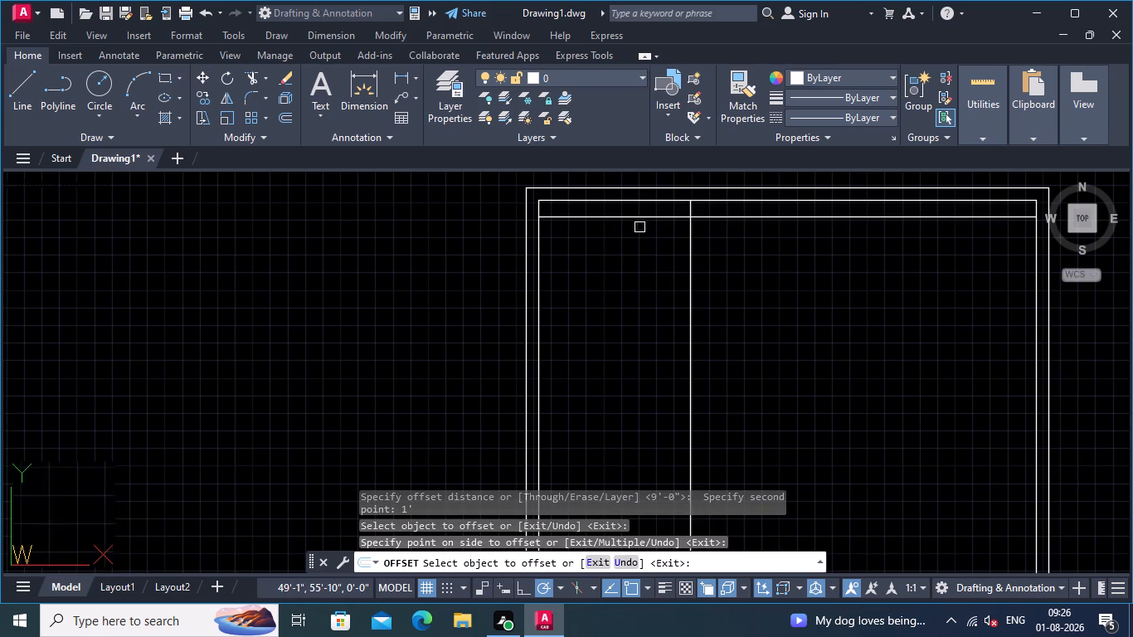
{"action": "scroll", "coordinate": [639, 227], "scroll_direction": "up", "scroll_amount": 1}
{"action": "middle_click_drag", "start_coordinate": [634, 227], "coordinate": [634, 344]}
{"action": "scroll", "coordinate": [634, 344], "scroll_direction": "down", "scroll_amount": 1}
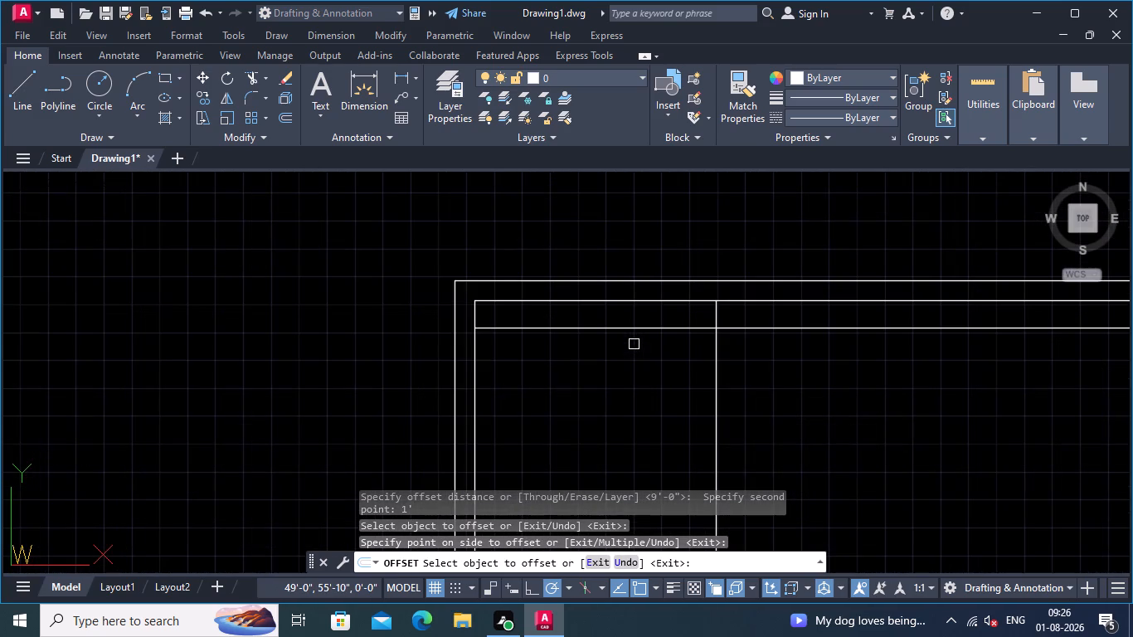
{"action": "middle_click", "coordinate": [625, 352]}
{"action": "key", "text": "Return"}
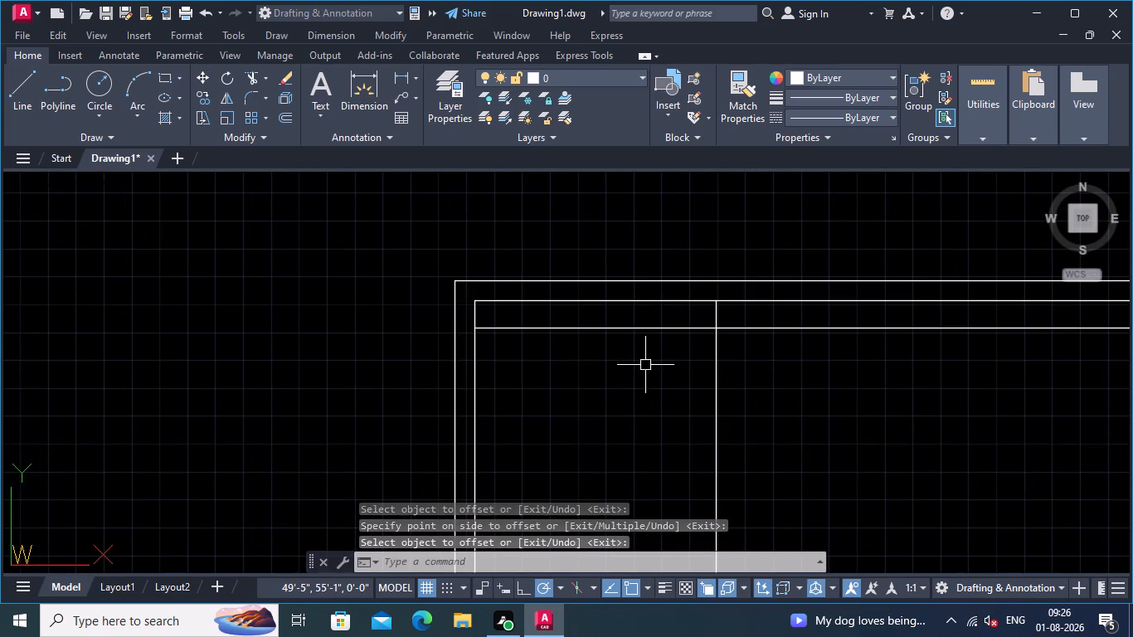
{"action": "scroll", "coordinate": [639, 370], "scroll_direction": "down", "scroll_amount": 1}
{"action": "middle_click_drag", "start_coordinate": [635, 371], "coordinate": [629, 304]}
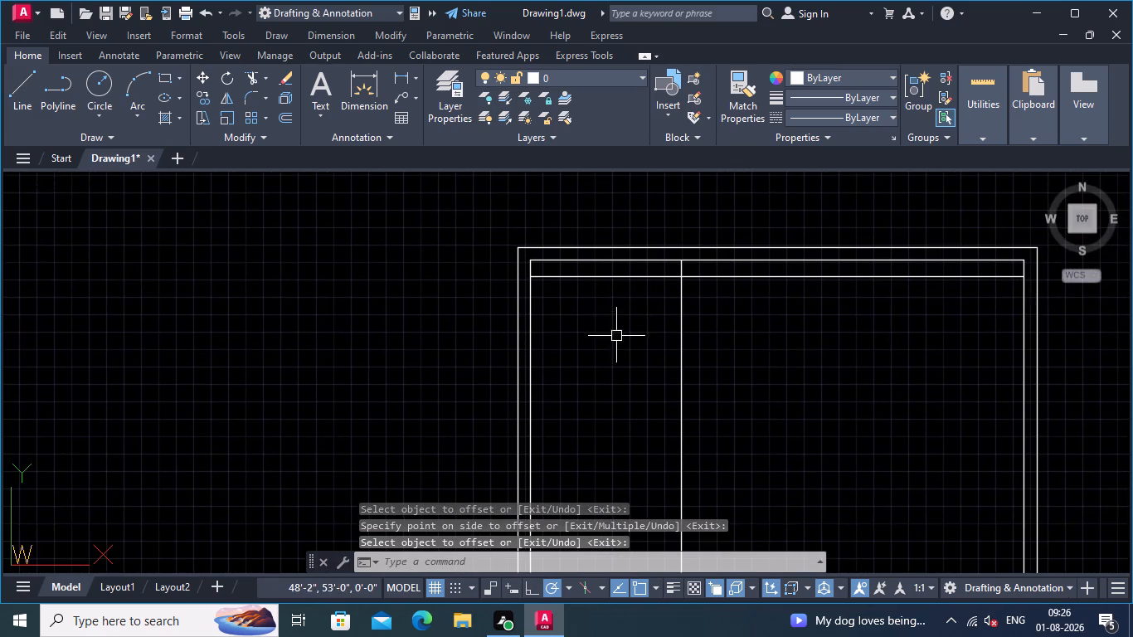
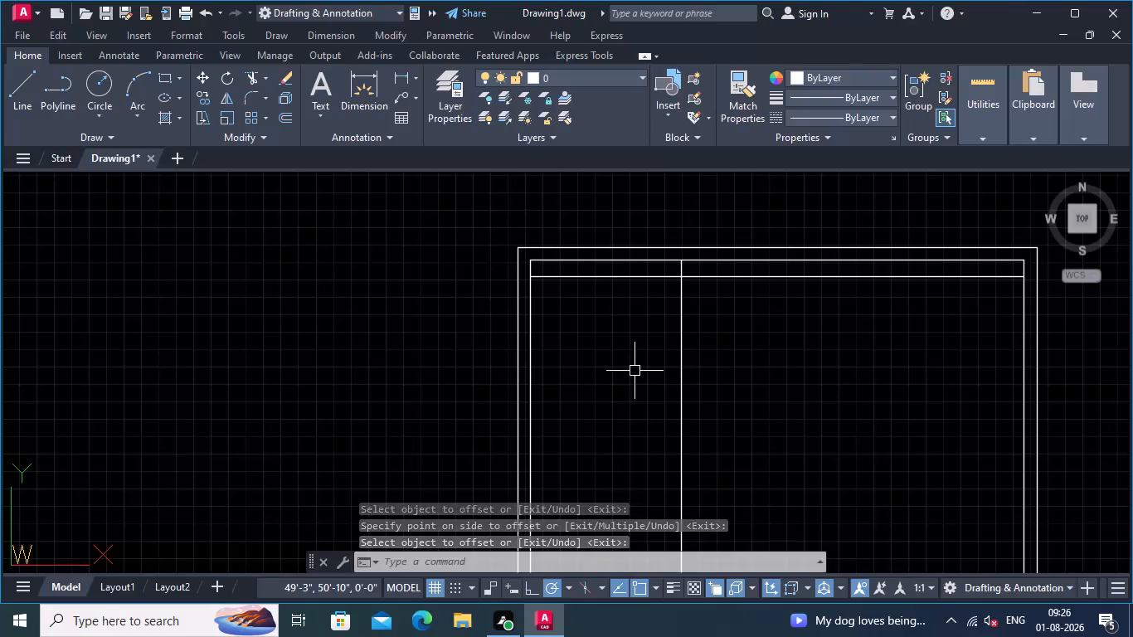
Offset the inner square's top horizontal line 11' downward to form a horizontal partition line.
{"action": "right_click", "coordinate": [701, 347]}
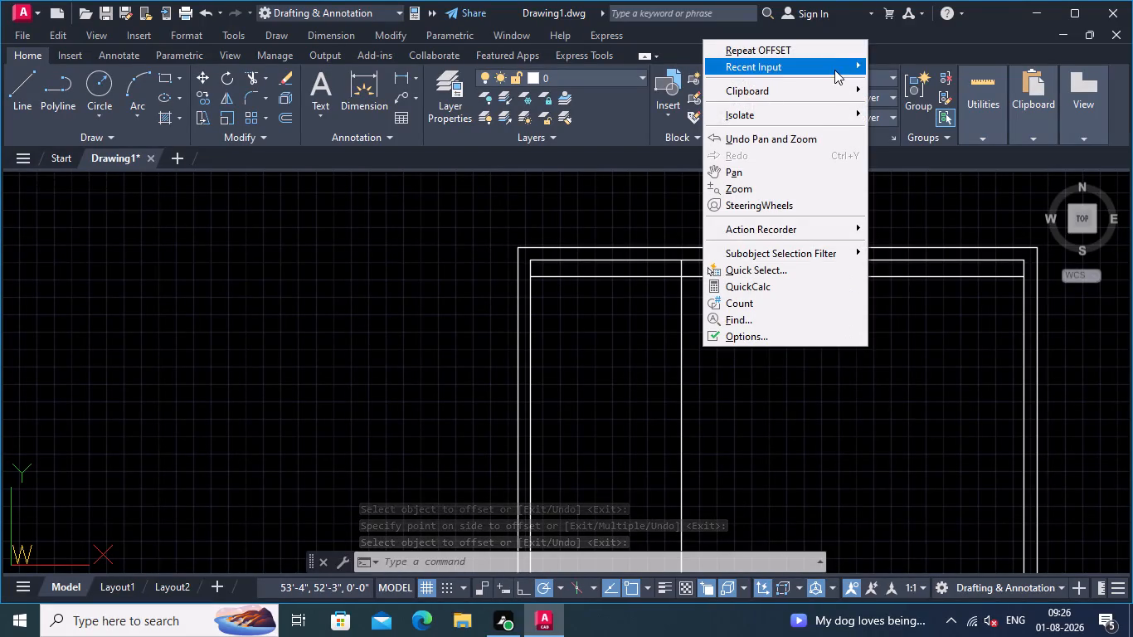
{"action": "left_click", "coordinate": [832, 55]}
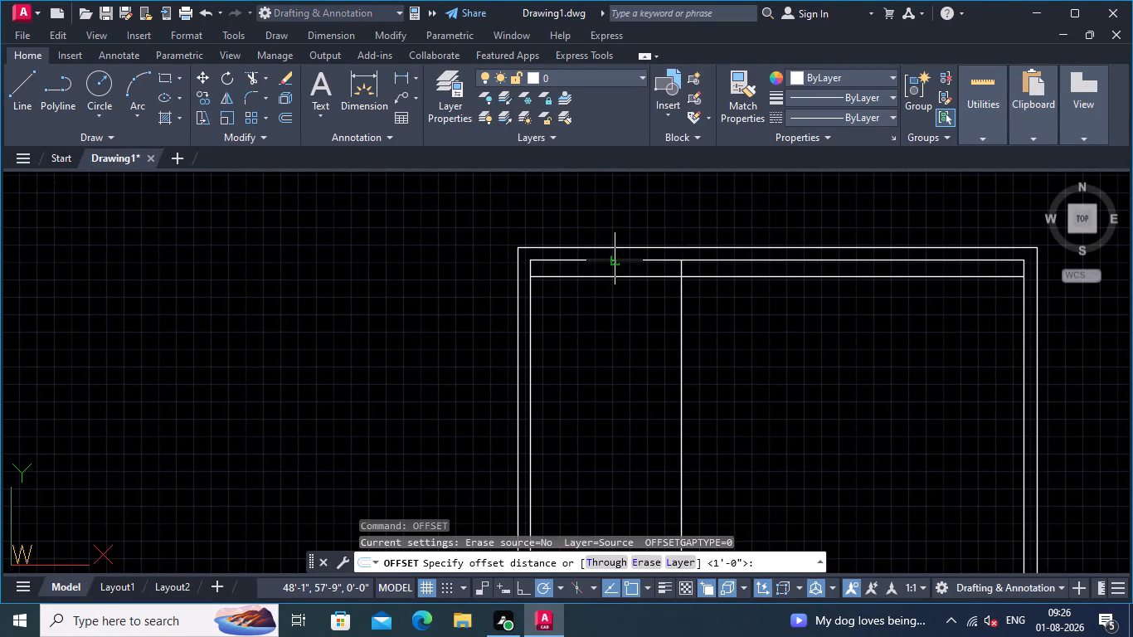
{"action": "left_click", "coordinate": [615, 259]}
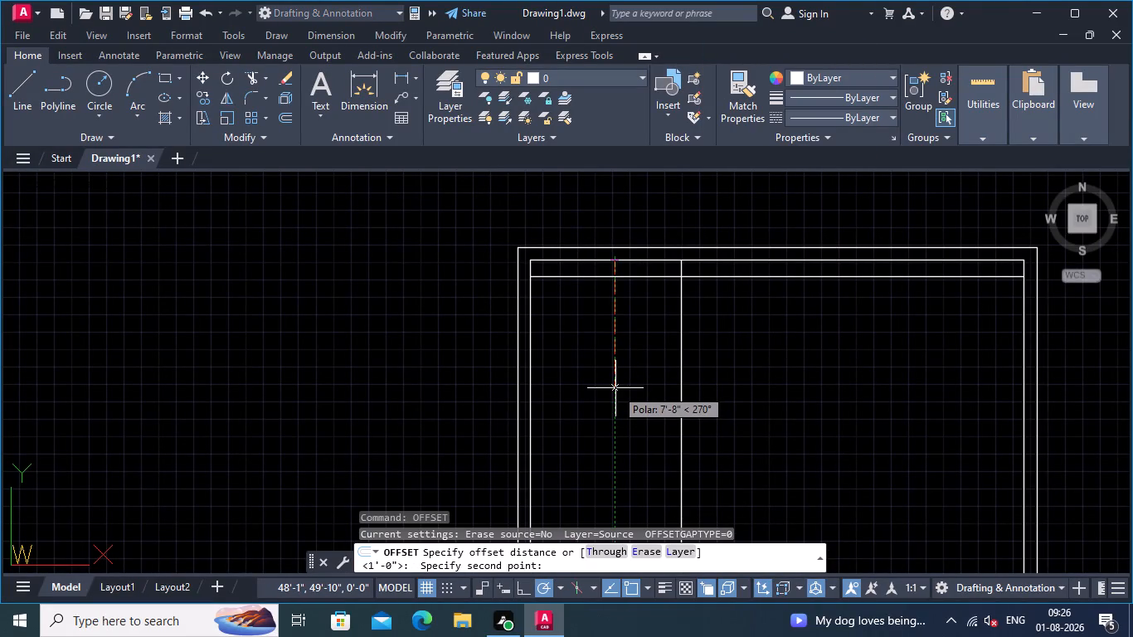
{"action": "type", "text": "11"}
{"action": "key", "text": "apostrophe"}
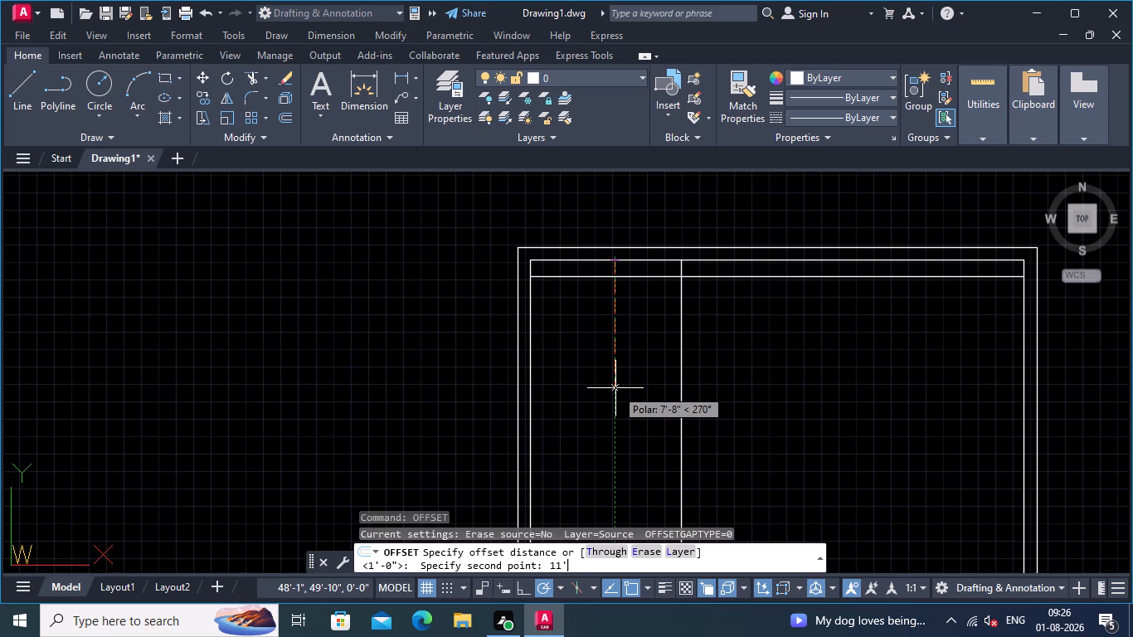
{"action": "key", "text": "Return"}
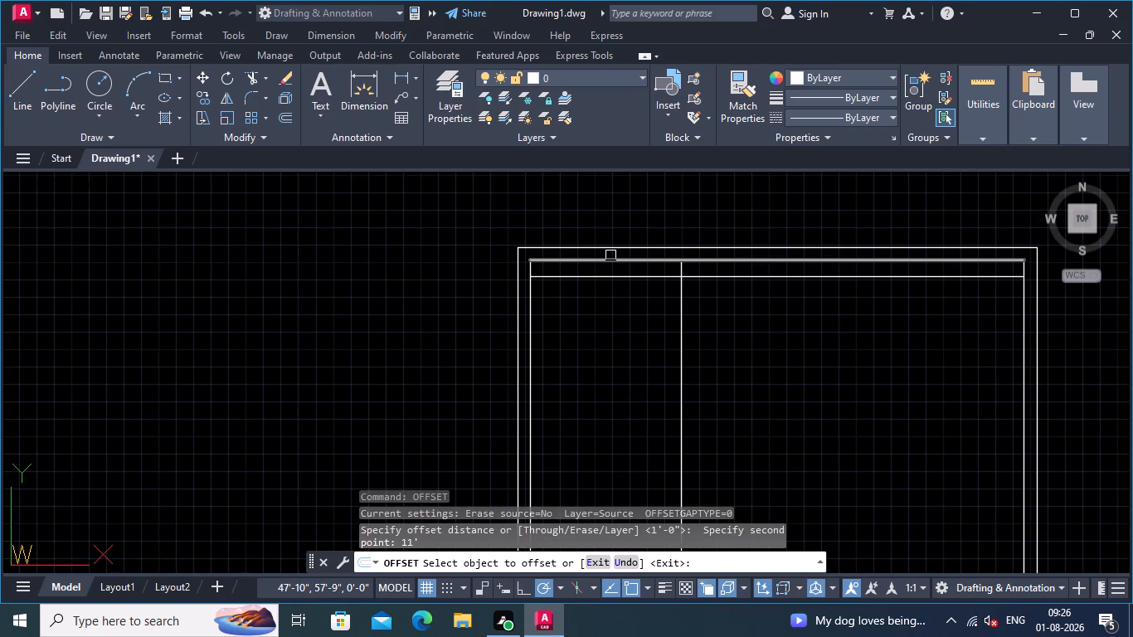
{"action": "left_click", "coordinate": [610, 255]}
{"action": "left_click", "coordinate": [610, 372]}
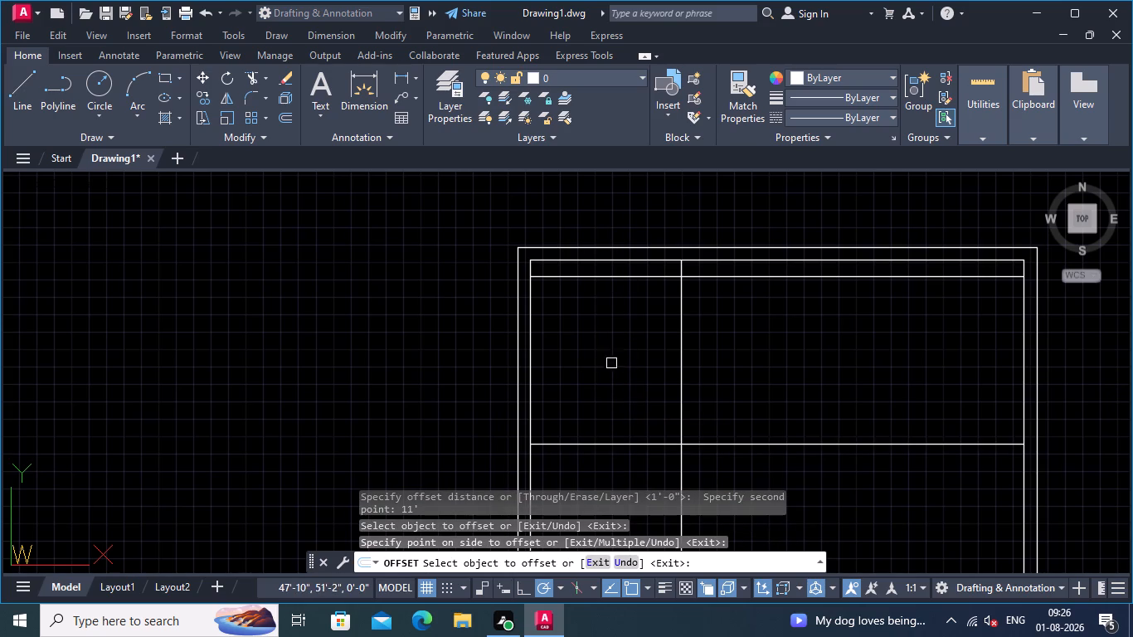
{"action": "middle_click_drag", "start_coordinate": [601, 364], "coordinate": [610, 293]}
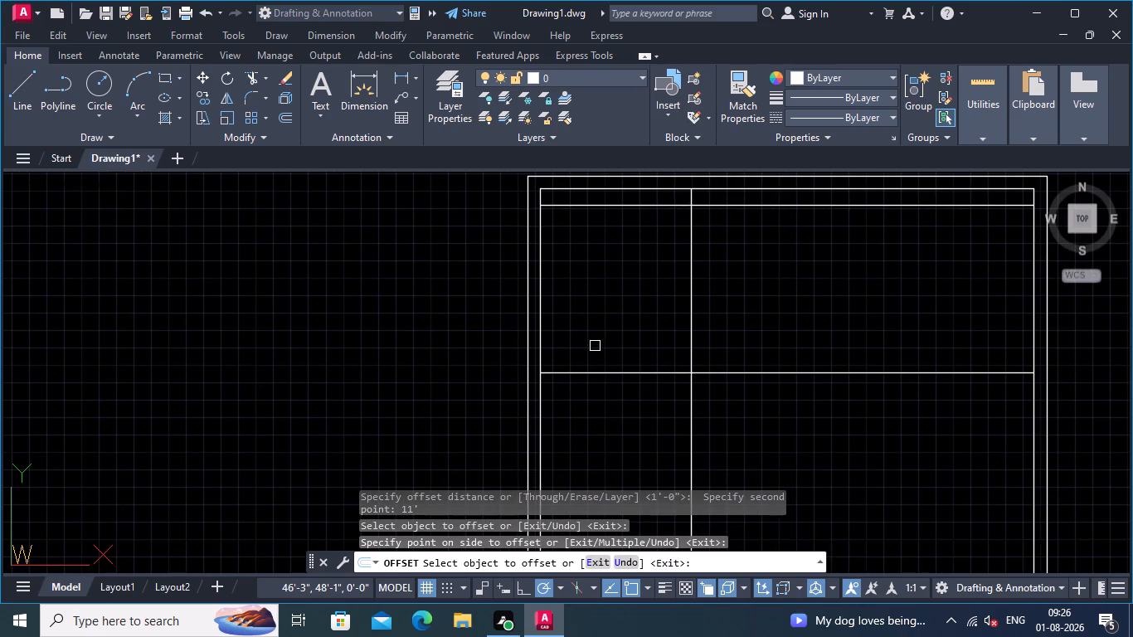
{"action": "scroll", "coordinate": [595, 346], "scroll_direction": "up", "scroll_amount": 1}
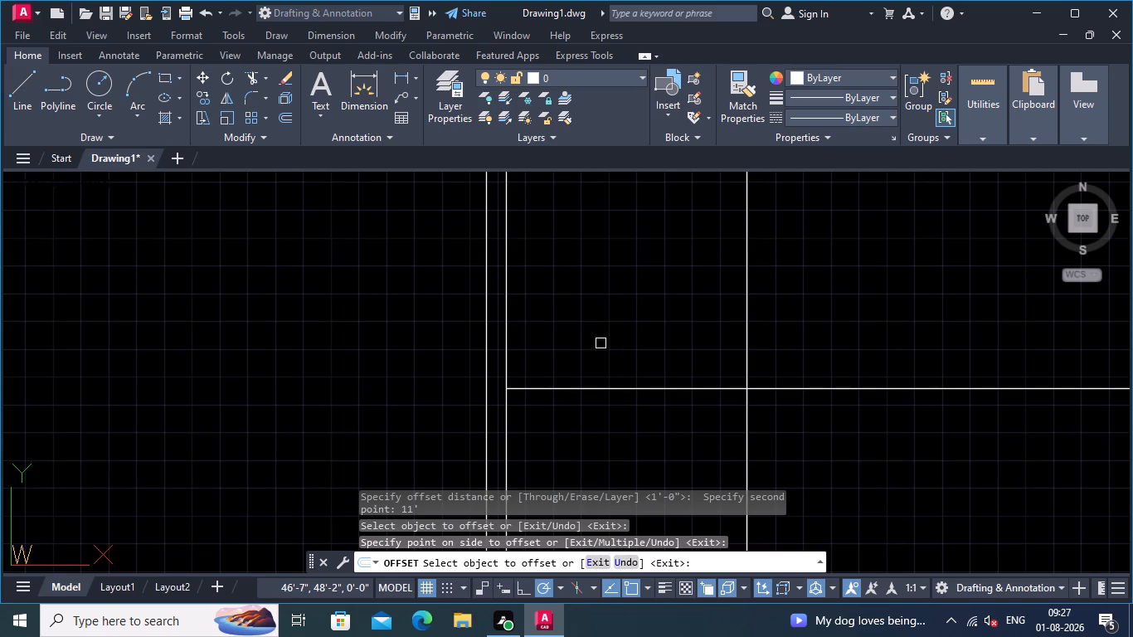
{"action": "middle_click_drag", "start_coordinate": [848, 343], "coordinate": [803, 356]}
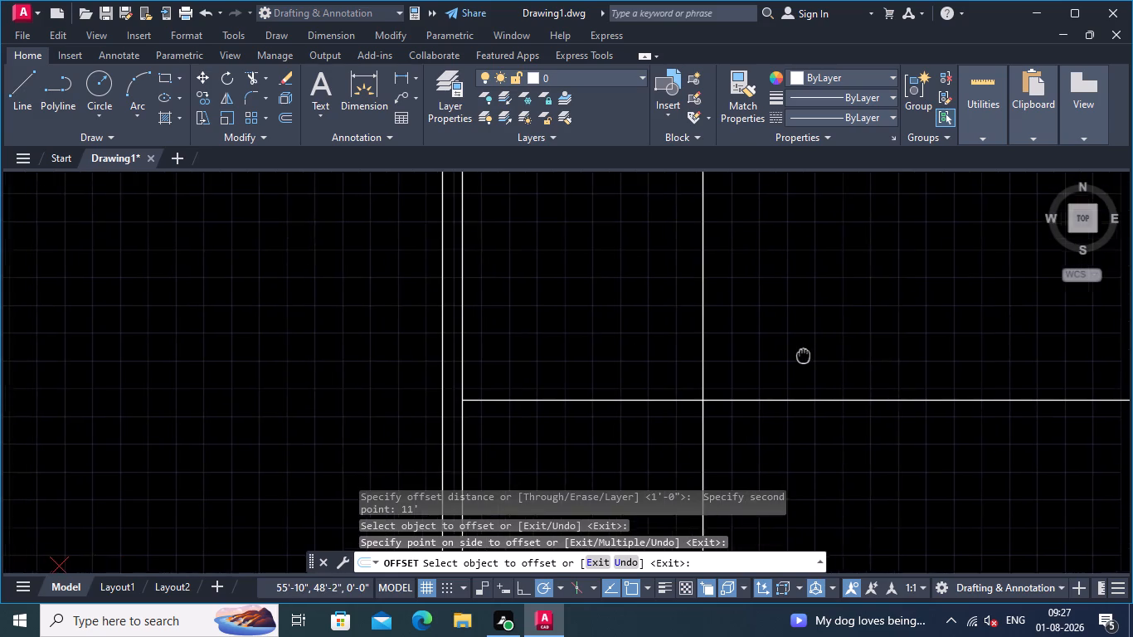
{"action": "middle_click_drag", "start_coordinate": [803, 356], "coordinate": [781, 361]}
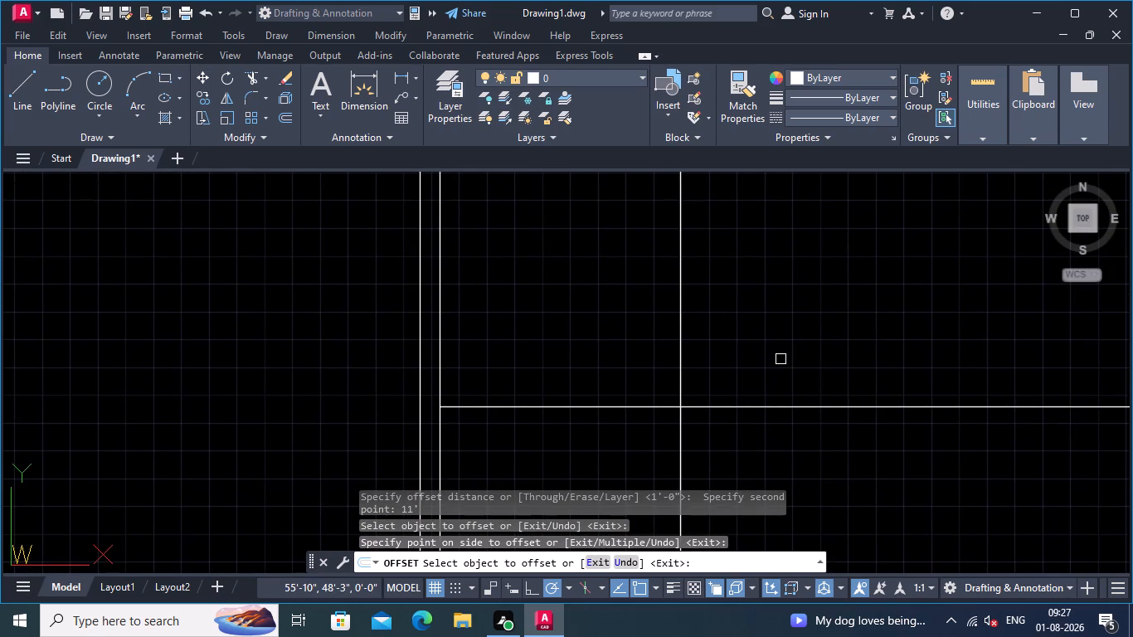
{"action": "key", "text": "Return"}
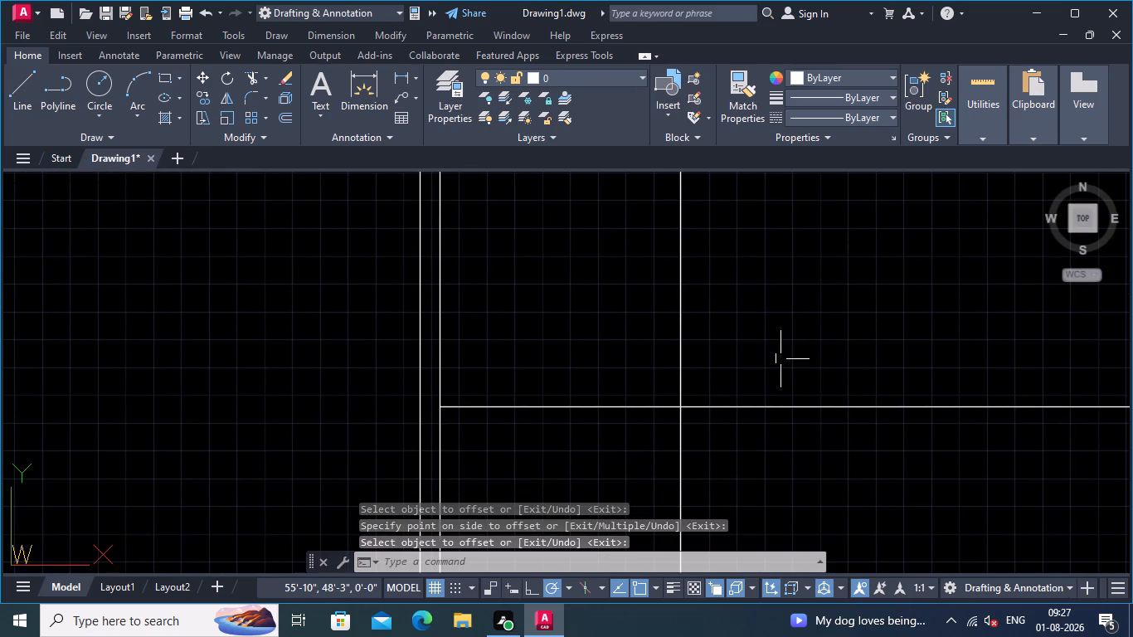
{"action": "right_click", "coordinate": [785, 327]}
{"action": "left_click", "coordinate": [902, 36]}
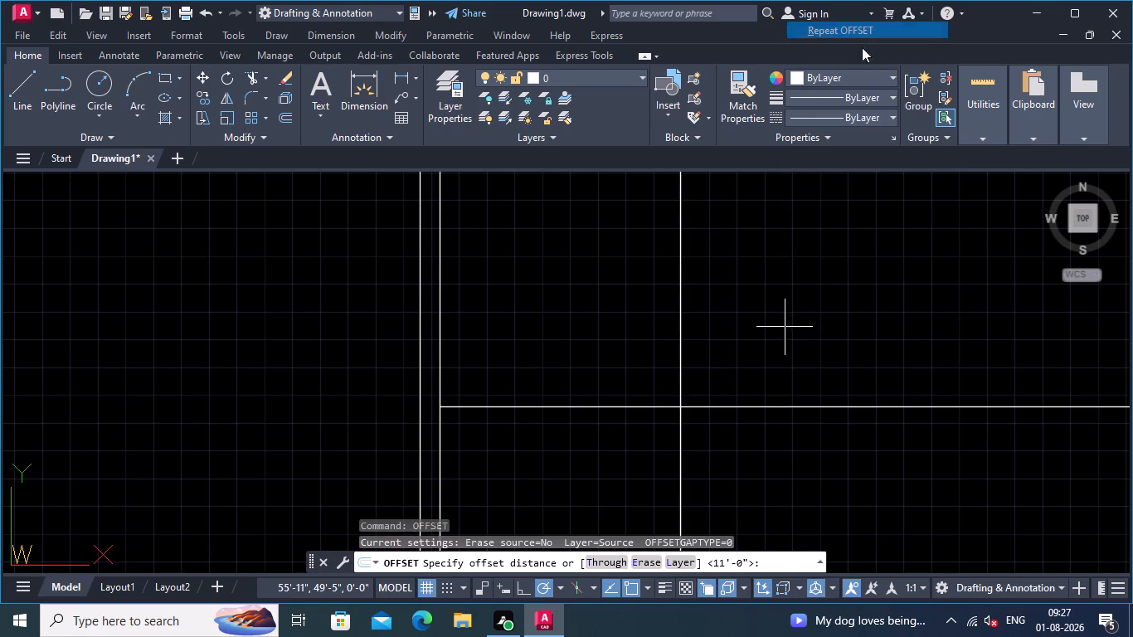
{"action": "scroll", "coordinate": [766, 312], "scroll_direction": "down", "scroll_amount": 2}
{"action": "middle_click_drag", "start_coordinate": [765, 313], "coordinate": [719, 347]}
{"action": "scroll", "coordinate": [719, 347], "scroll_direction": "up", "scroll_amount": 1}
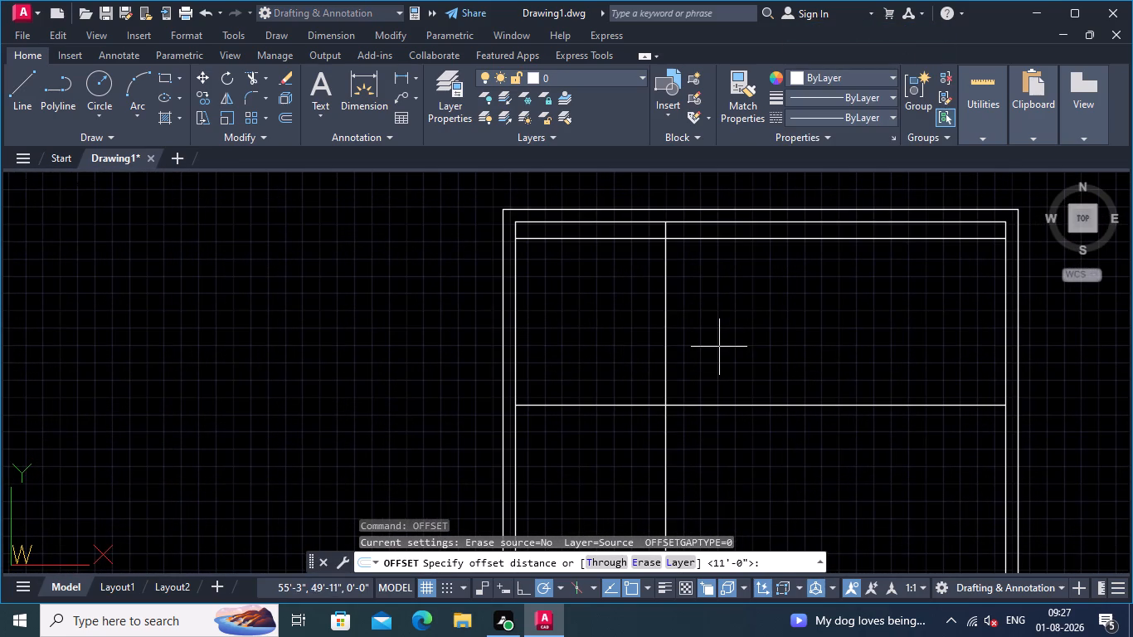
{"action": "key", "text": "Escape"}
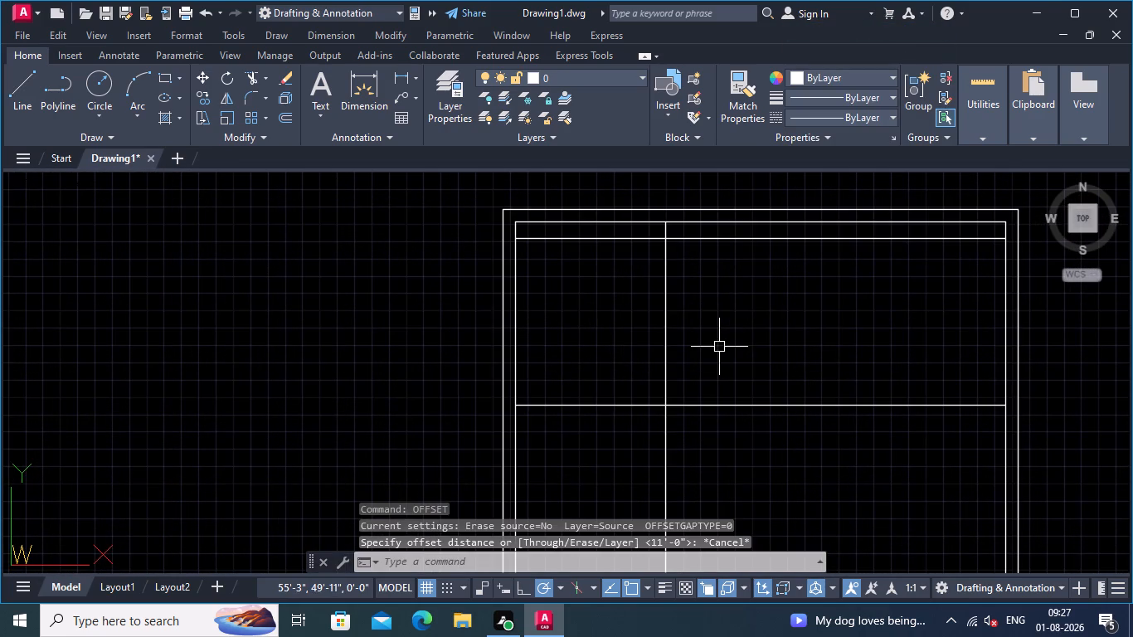
Trim the 1' and 11' horizontal offset lines to the right of the vertical partition, keeping only their segments on its left side.
{"action": "type", "text": "TR"}
{"action": "key", "text": "Return"}
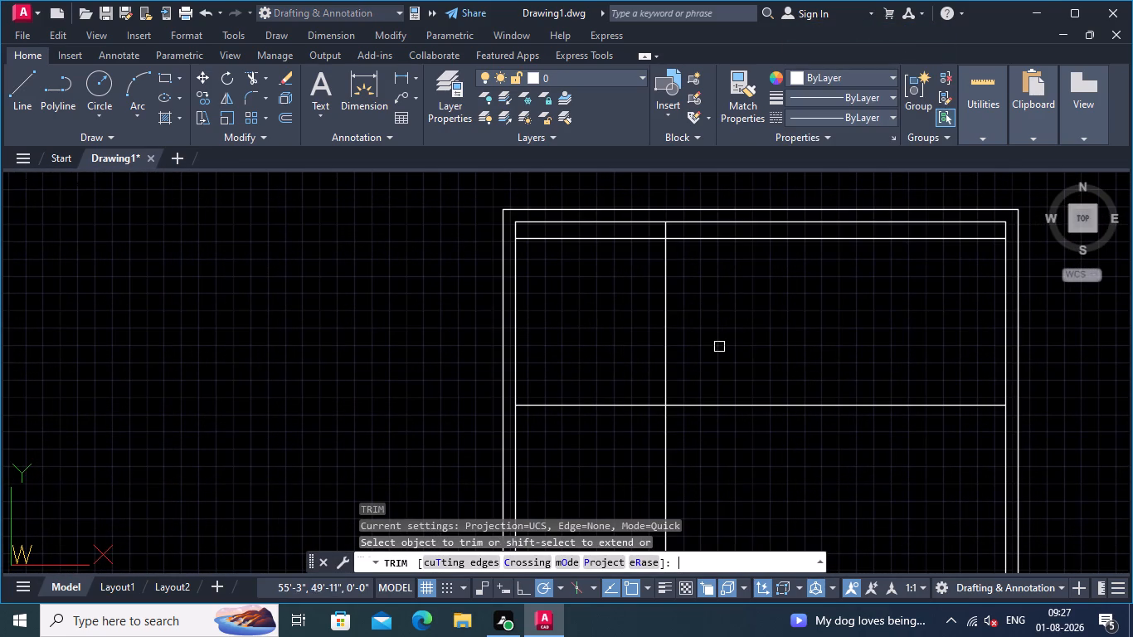
{"action": "left_click", "coordinate": [757, 237]}
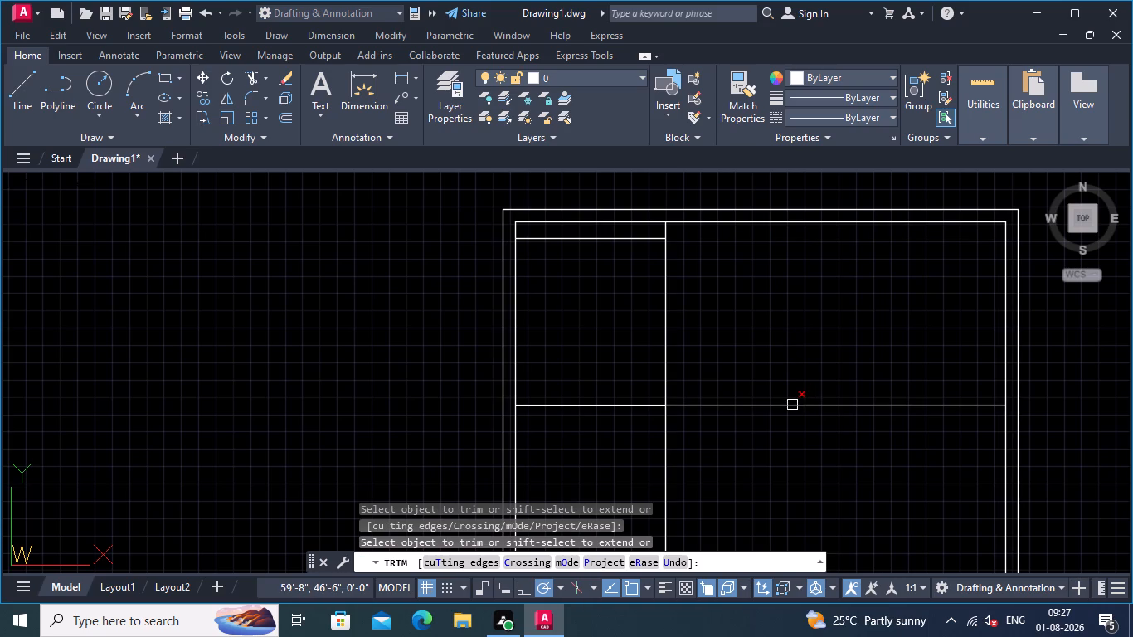
{"action": "middle_click_drag", "start_coordinate": [782, 341], "coordinate": [813, 312]}
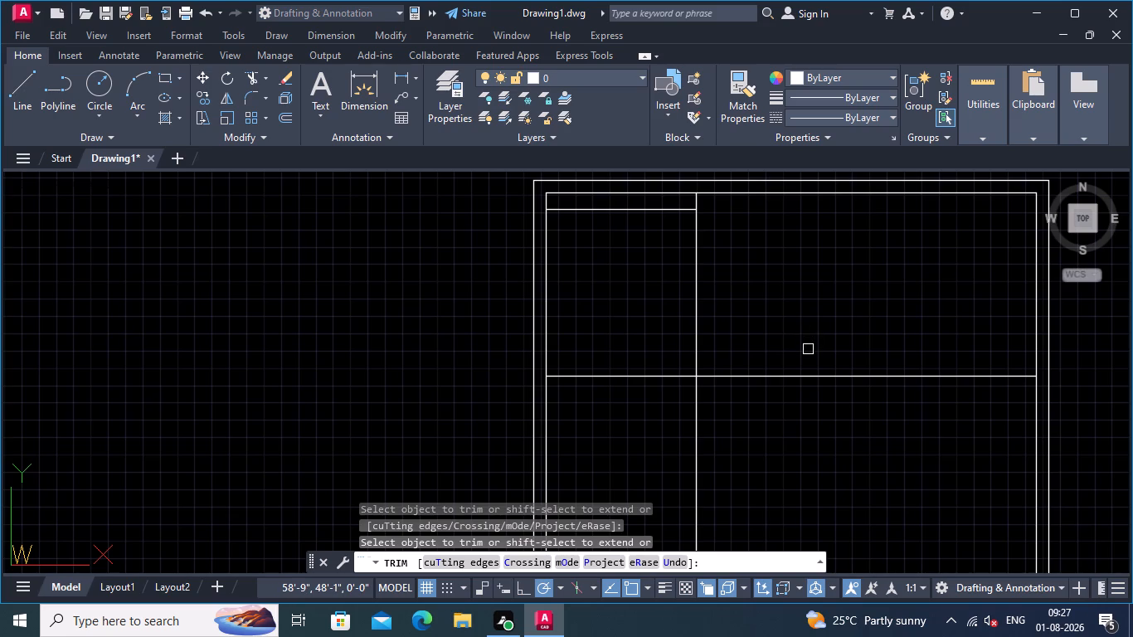
{"action": "left_click", "coordinate": [806, 376]}
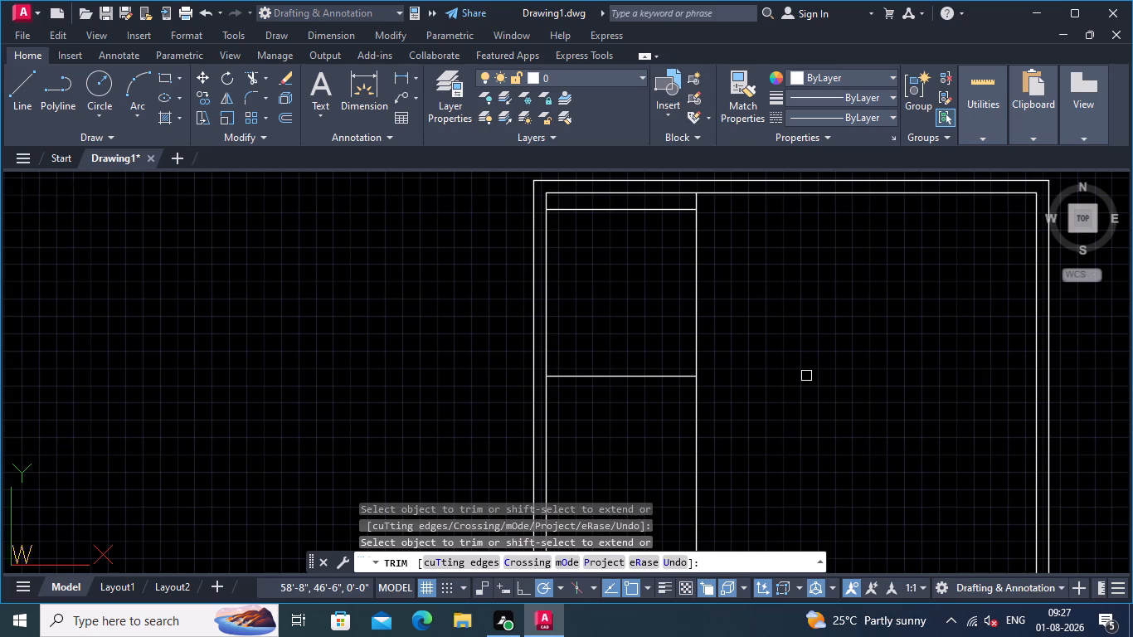
{"action": "middle_click_drag", "start_coordinate": [798, 376], "coordinate": [795, 387]}
{"action": "middle_click_drag", "start_coordinate": [795, 387], "coordinate": [790, 367]}
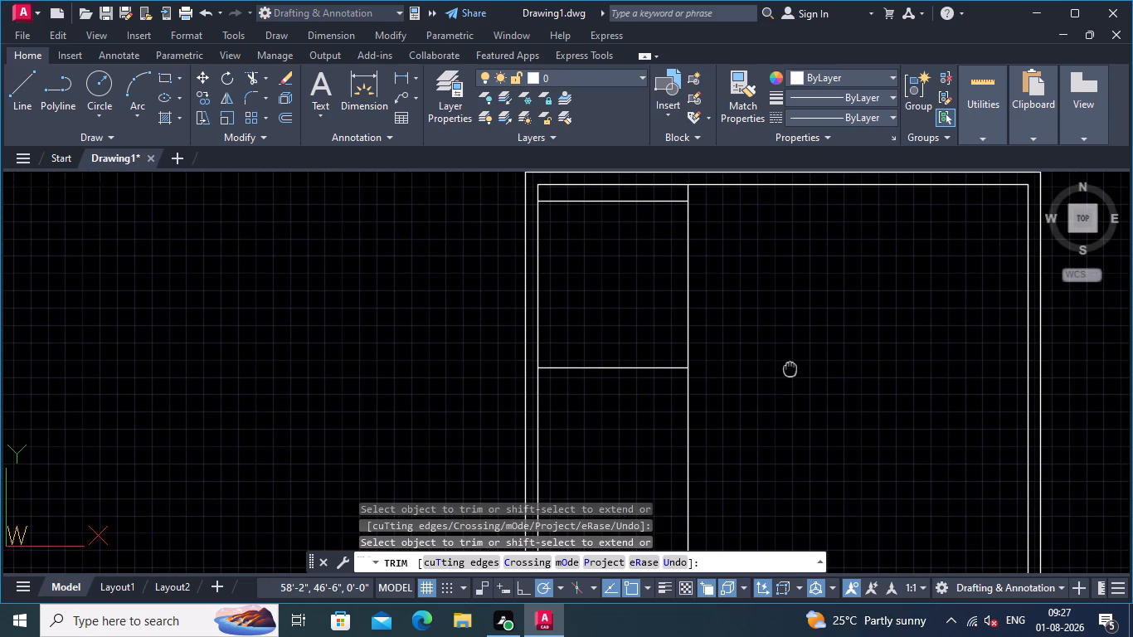
{"action": "middle_click_drag", "start_coordinate": [790, 367], "coordinate": [786, 378]}
{"action": "right_click", "coordinate": [773, 320]}
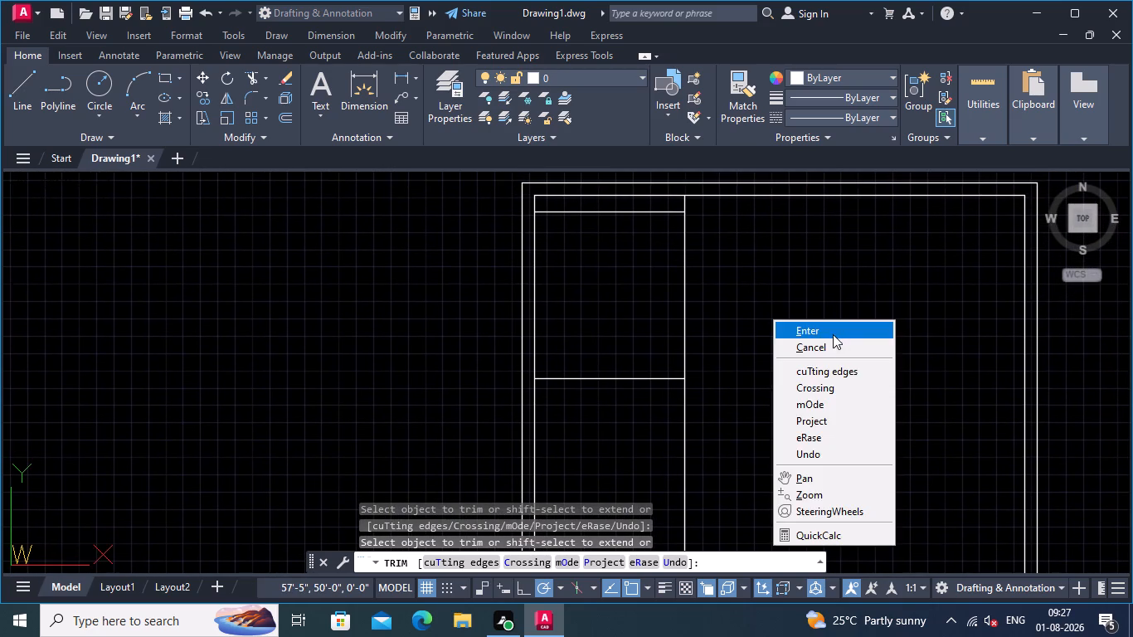
{"action": "left_click", "coordinate": [833, 333]}
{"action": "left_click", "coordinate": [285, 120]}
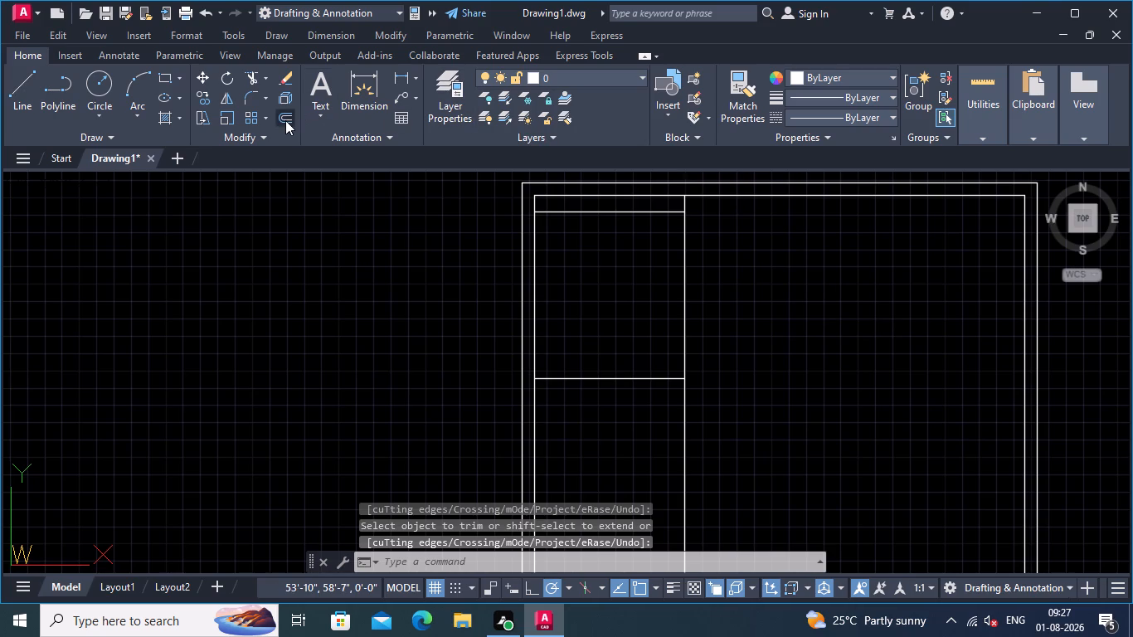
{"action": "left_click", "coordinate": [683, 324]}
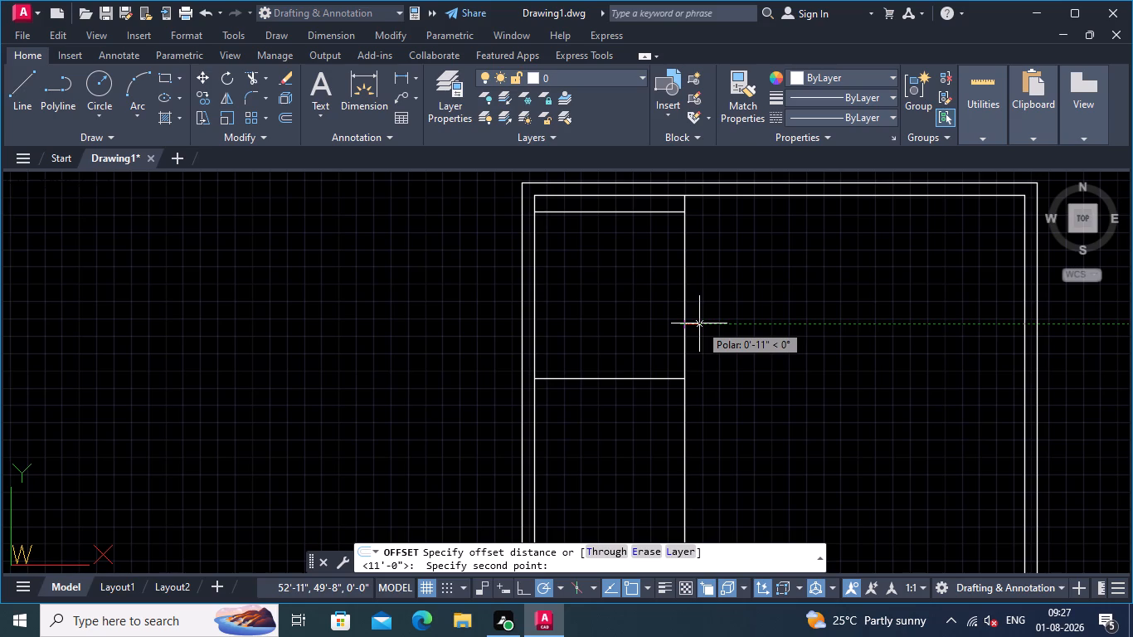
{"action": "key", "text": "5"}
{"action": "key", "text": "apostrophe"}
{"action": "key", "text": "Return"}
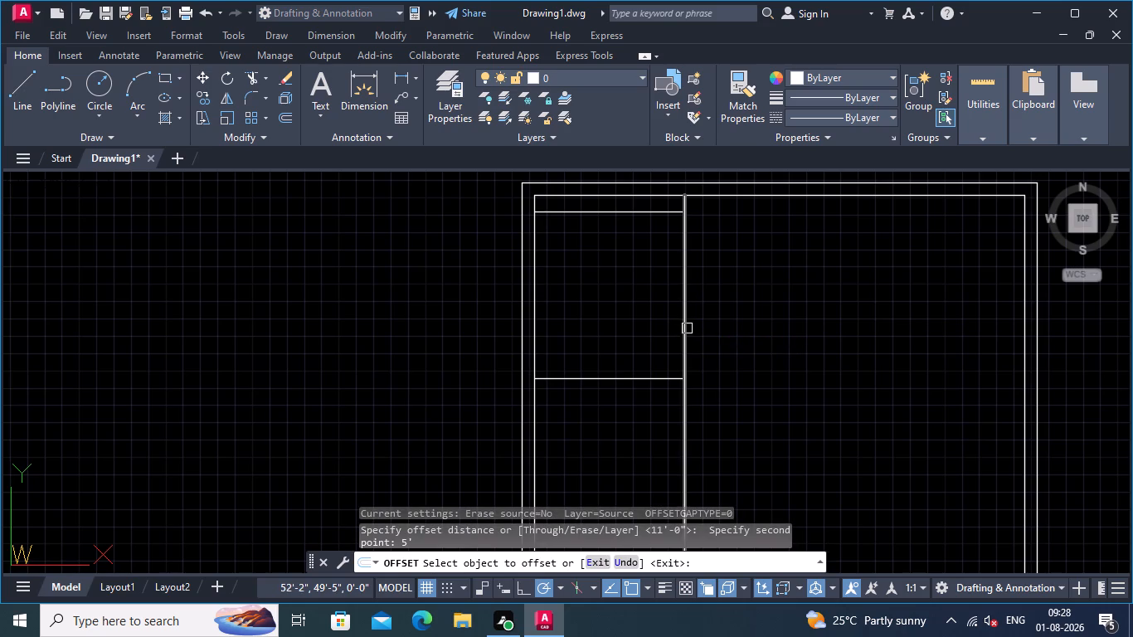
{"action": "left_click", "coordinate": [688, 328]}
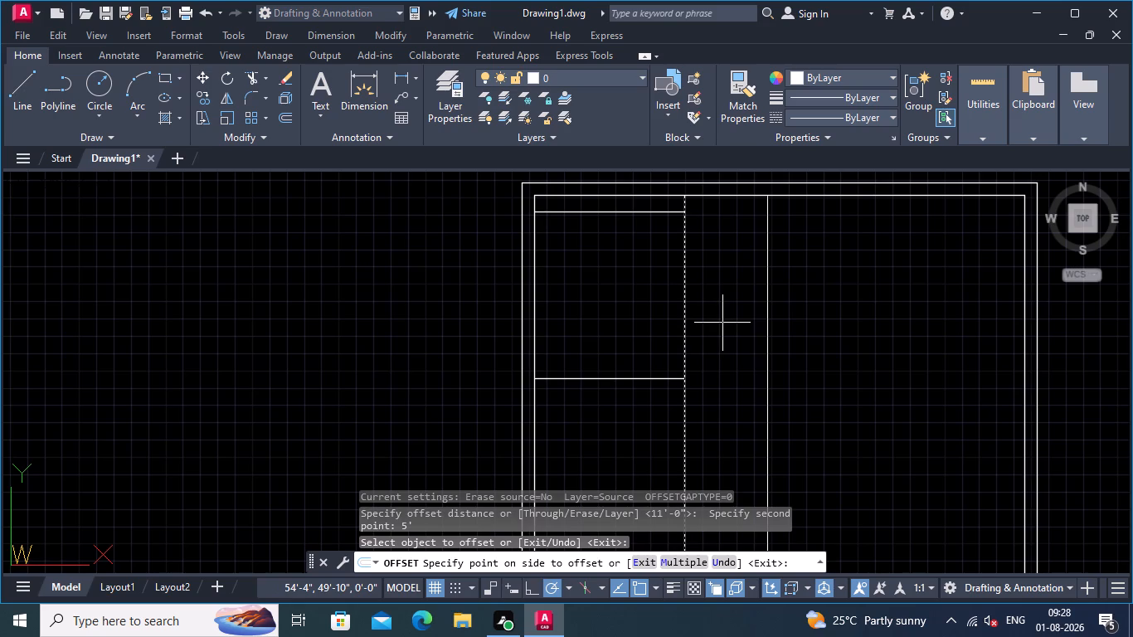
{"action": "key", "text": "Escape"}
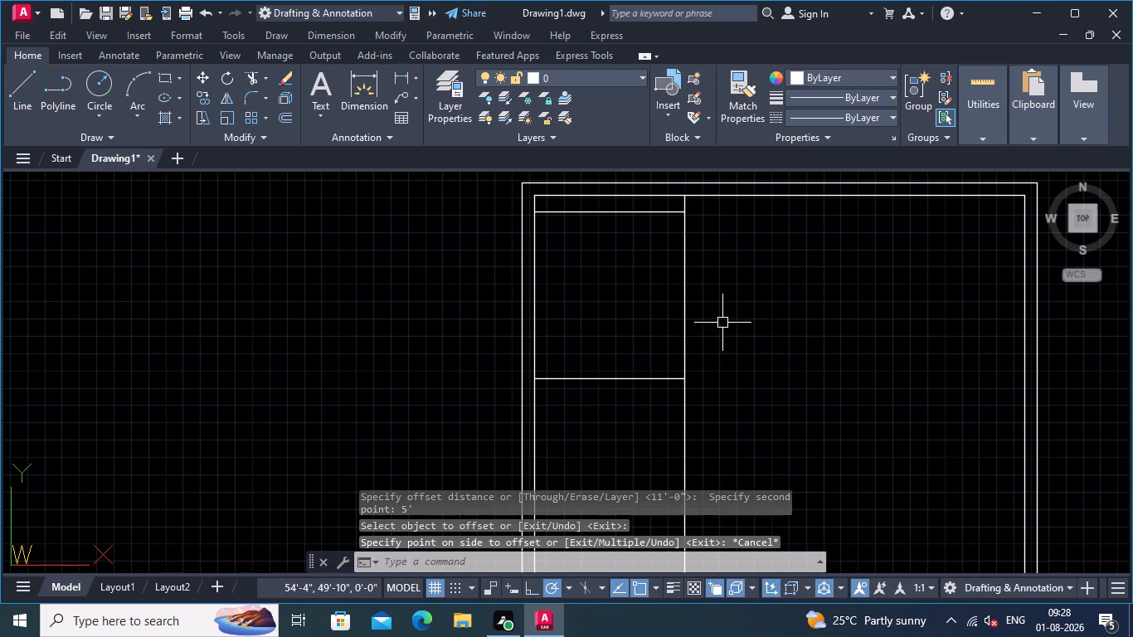
Offset the vertical partition line 5" toward the larger room on its right to form a double-line partition wall.
{"action": "middle_click_drag", "start_coordinate": [731, 318], "coordinate": [737, 308]}
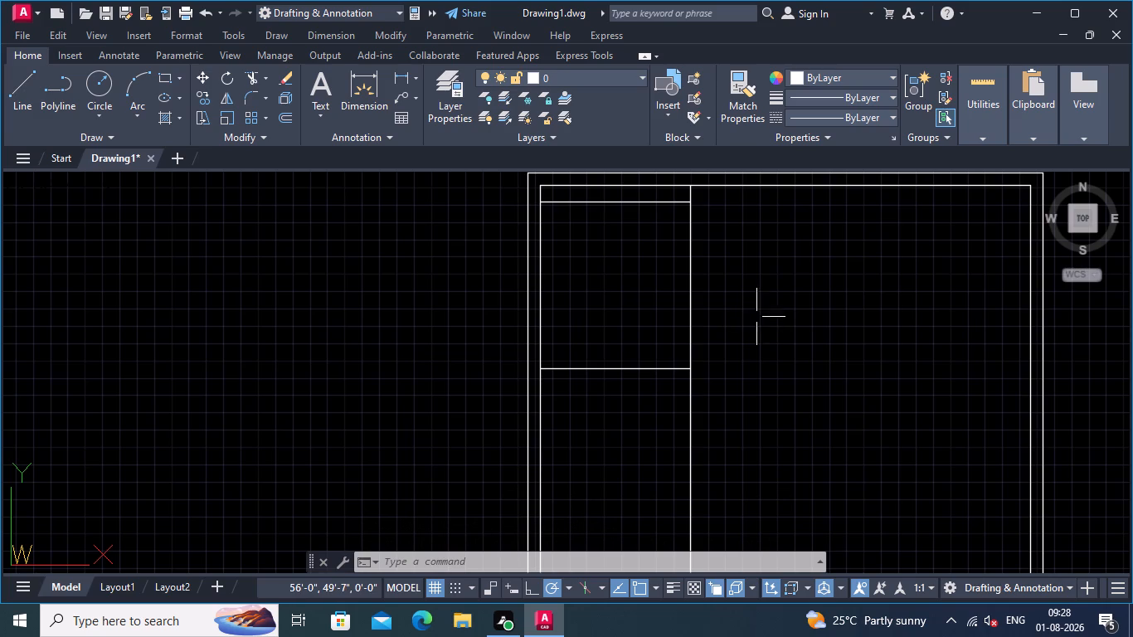
{"action": "middle_click_drag", "start_coordinate": [756, 311], "coordinate": [747, 295]}
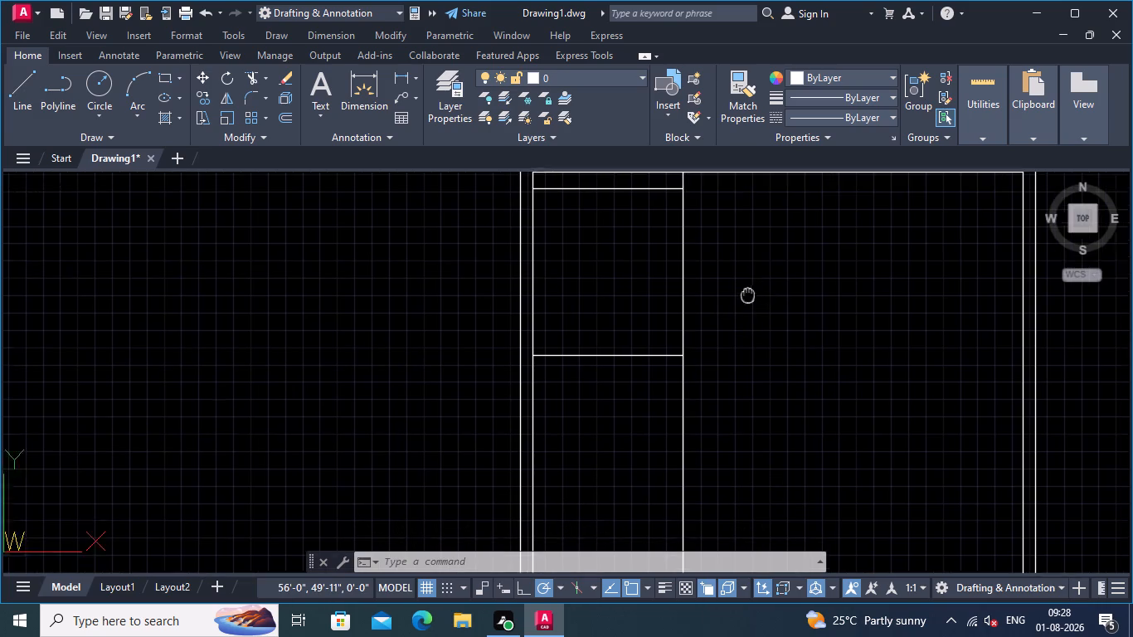
{"action": "middle_click_drag", "start_coordinate": [747, 295], "coordinate": [733, 264]}
{"action": "scroll", "coordinate": [730, 268], "scroll_direction": "down", "scroll_amount": 1}
{"action": "middle_click_drag", "start_coordinate": [730, 268], "coordinate": [730, 284]}
{"action": "right_click", "coordinate": [734, 280]}
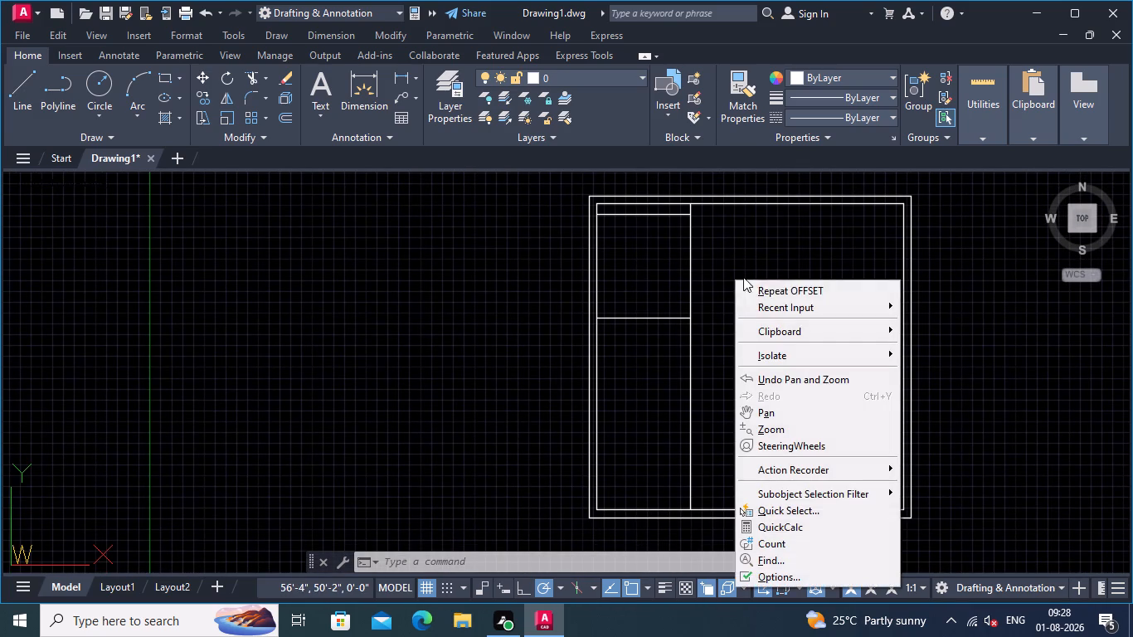
{"action": "left_click", "coordinate": [781, 287]}
{"action": "left_click", "coordinate": [688, 301]}
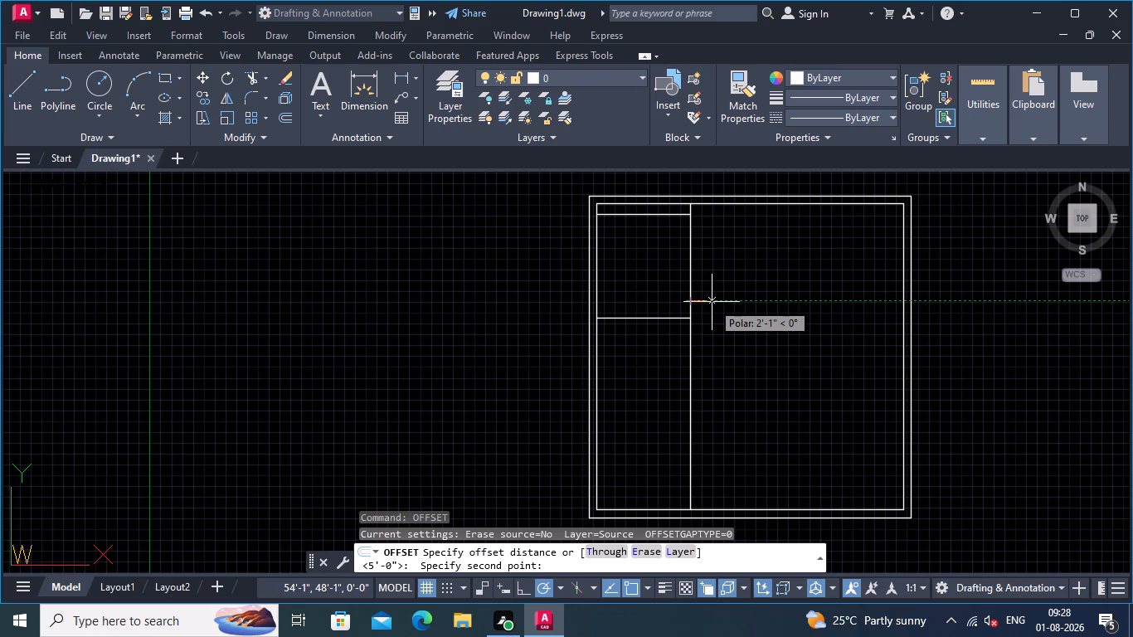
{"action": "key", "text": "5"}
{"action": "key", "text": "shift+quotedbl"}
{"action": "key", "text": "Return"}
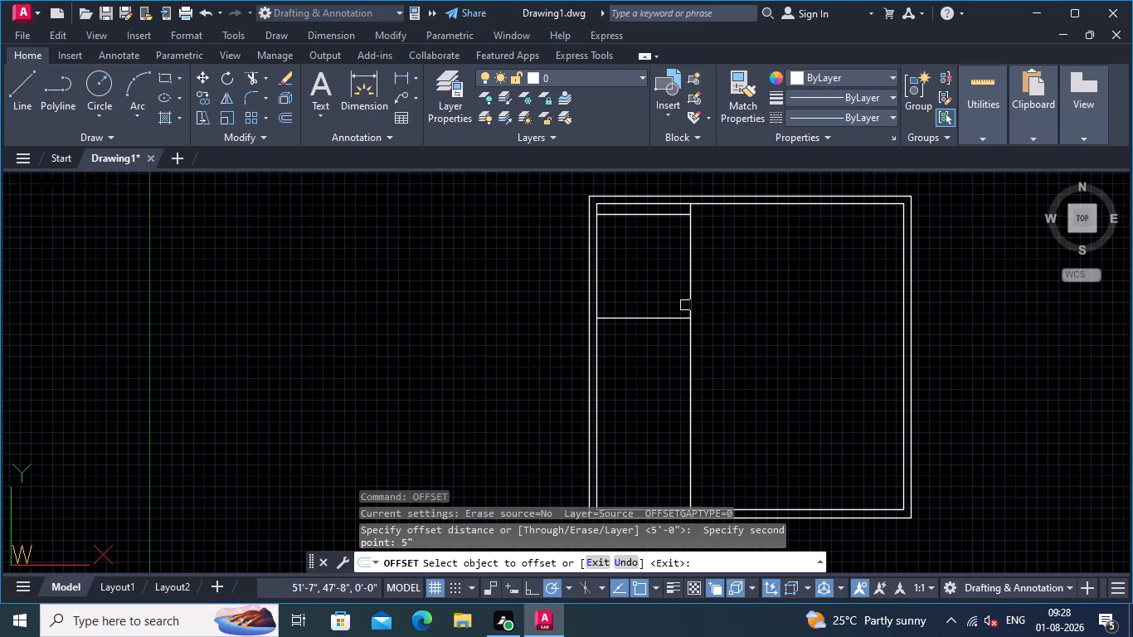
{"action": "left_click", "coordinate": [687, 305]}
{"action": "left_click", "coordinate": [699, 304]}
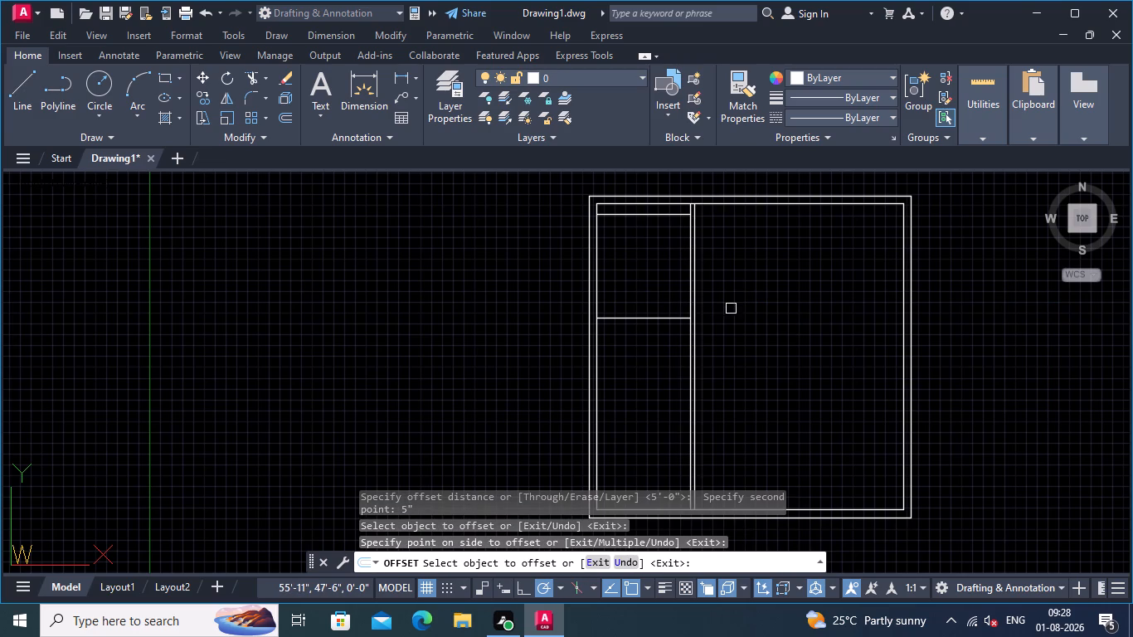
{"action": "scroll", "coordinate": [731, 309], "scroll_direction": "up", "scroll_amount": 1}
{"action": "middle_click_drag", "start_coordinate": [731, 309], "coordinate": [748, 258]}
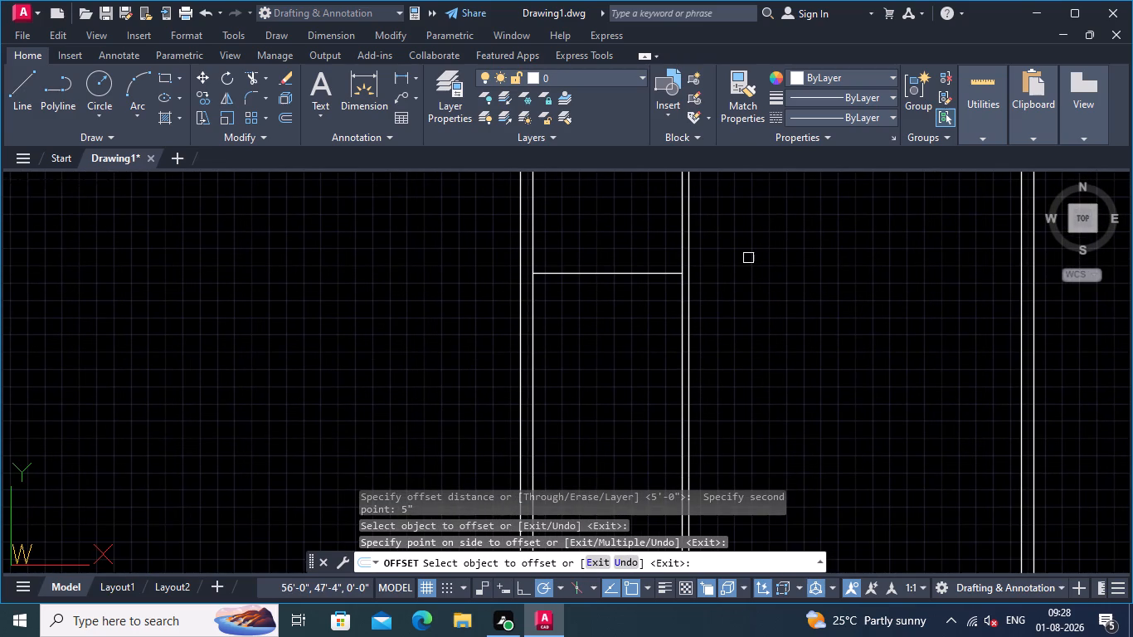
Extend the 11' horizontal partition line rightward across the wall thickness to the vertical partition's outer line.
{"action": "scroll", "coordinate": [748, 262], "scroll_direction": "down", "scroll_amount": 1}
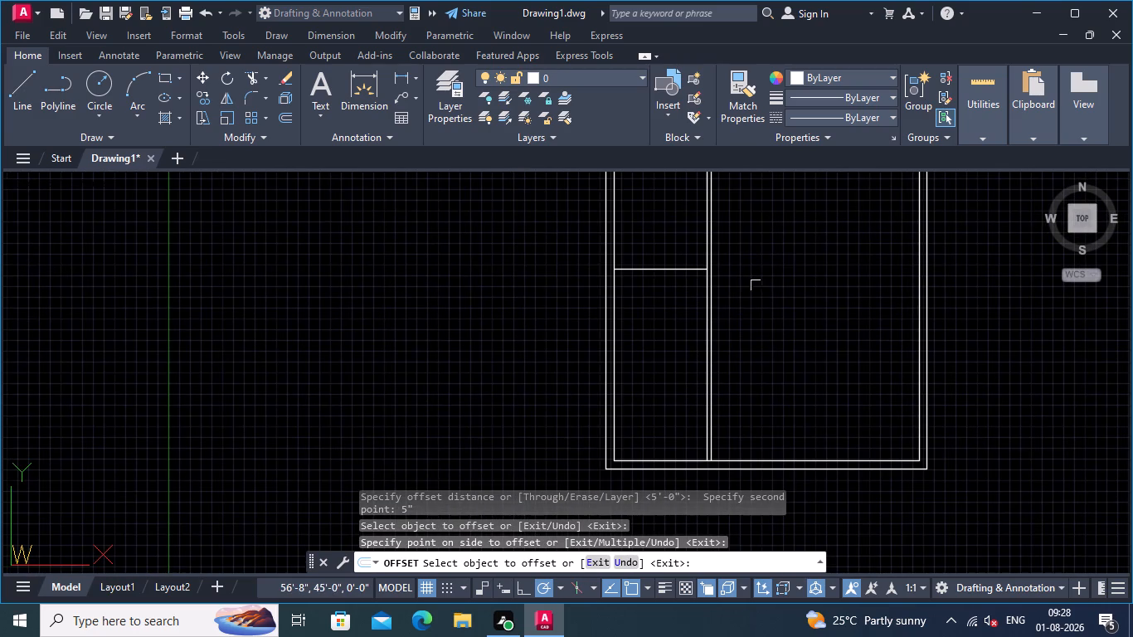
{"action": "middle_click_drag", "start_coordinate": [765, 298], "coordinate": [770, 346]}
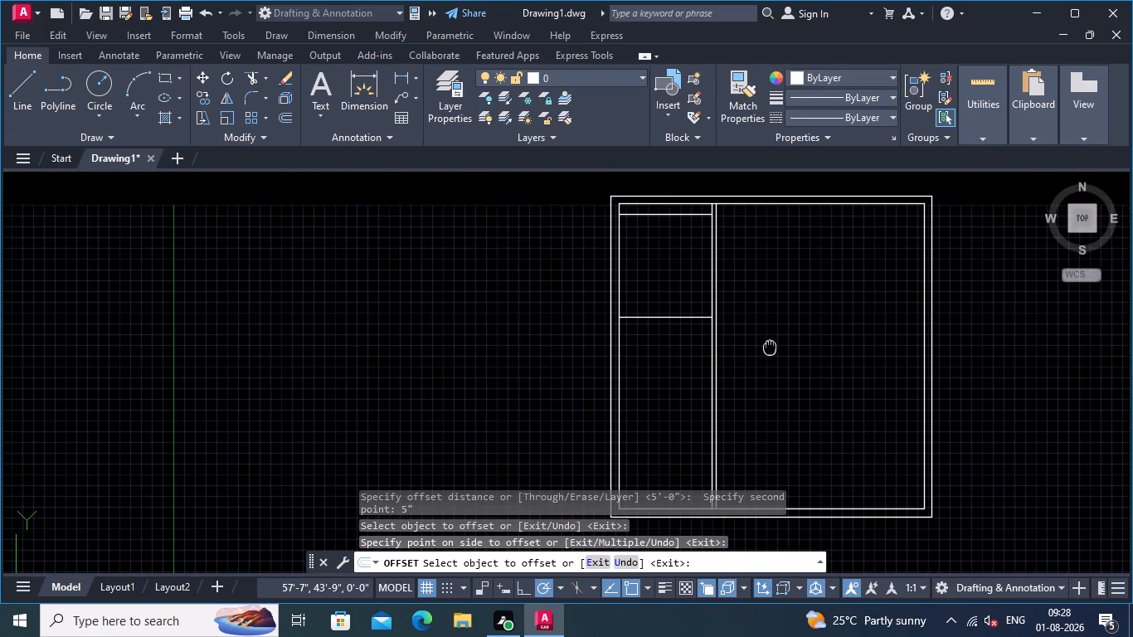
{"action": "middle_click_drag", "start_coordinate": [770, 346], "coordinate": [770, 353]}
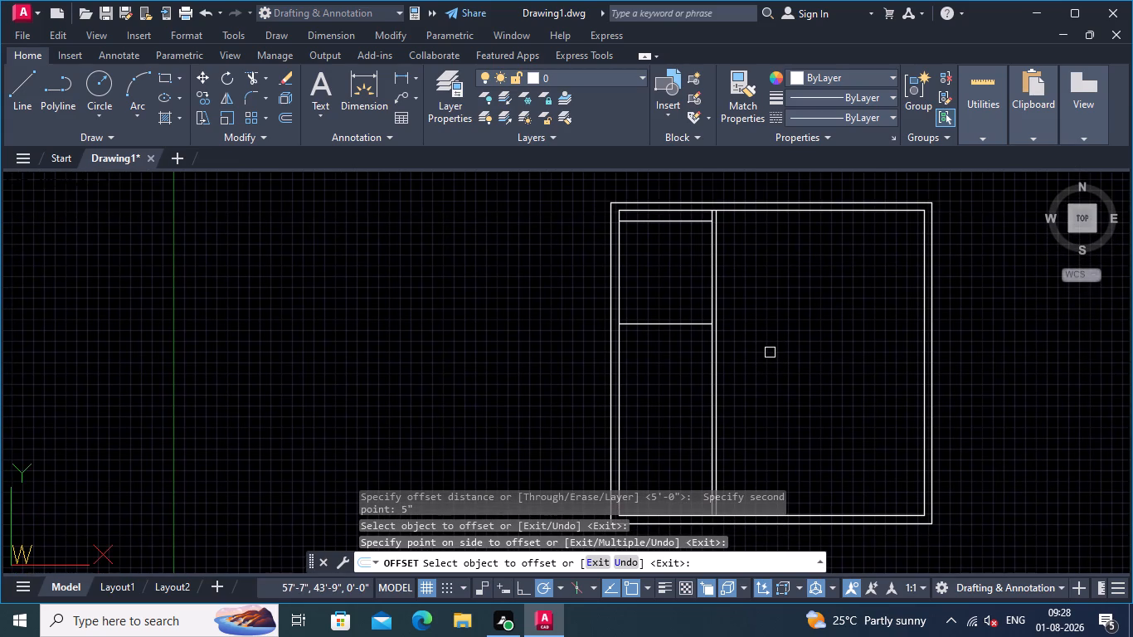
{"action": "right_click", "coordinate": [757, 293]}
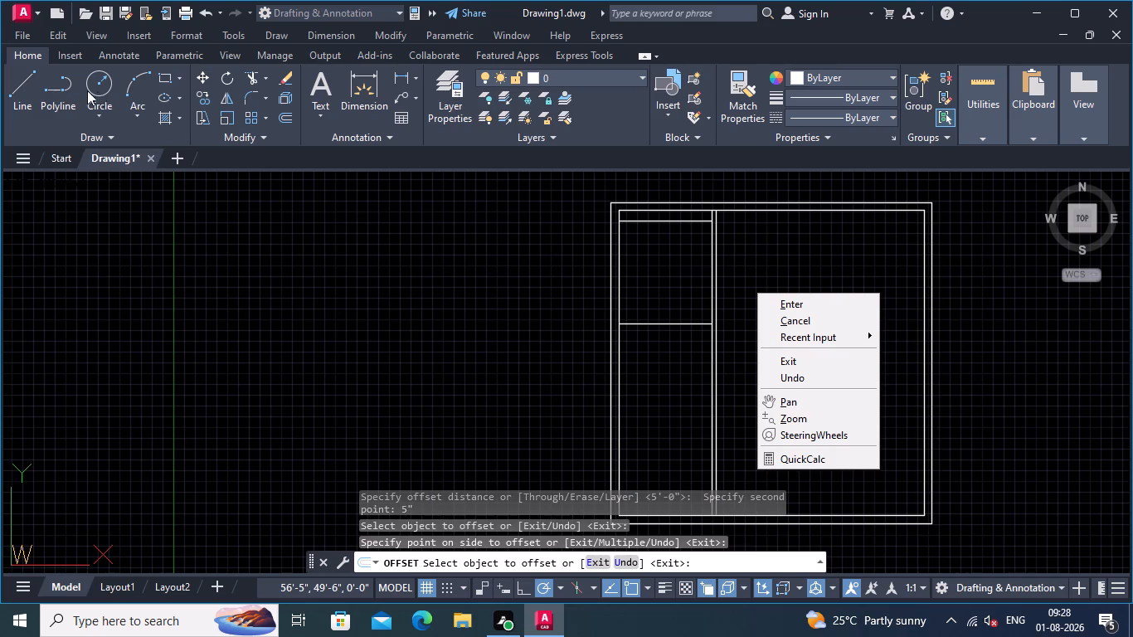
{"action": "left_click", "coordinate": [261, 80]}
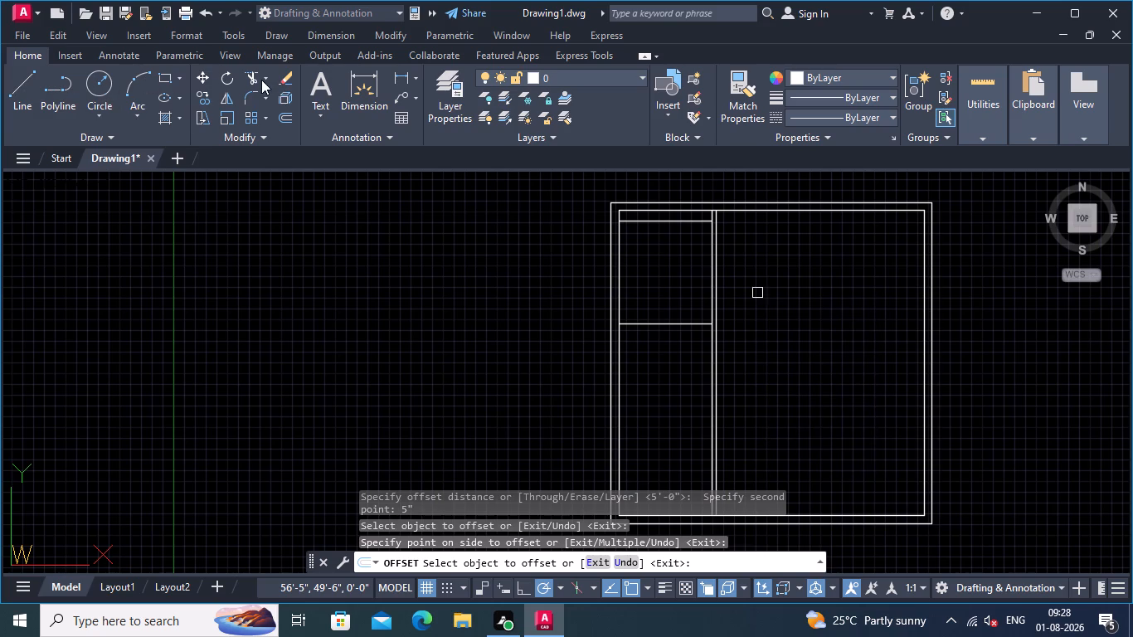
{"action": "left_click", "coordinate": [272, 134]}
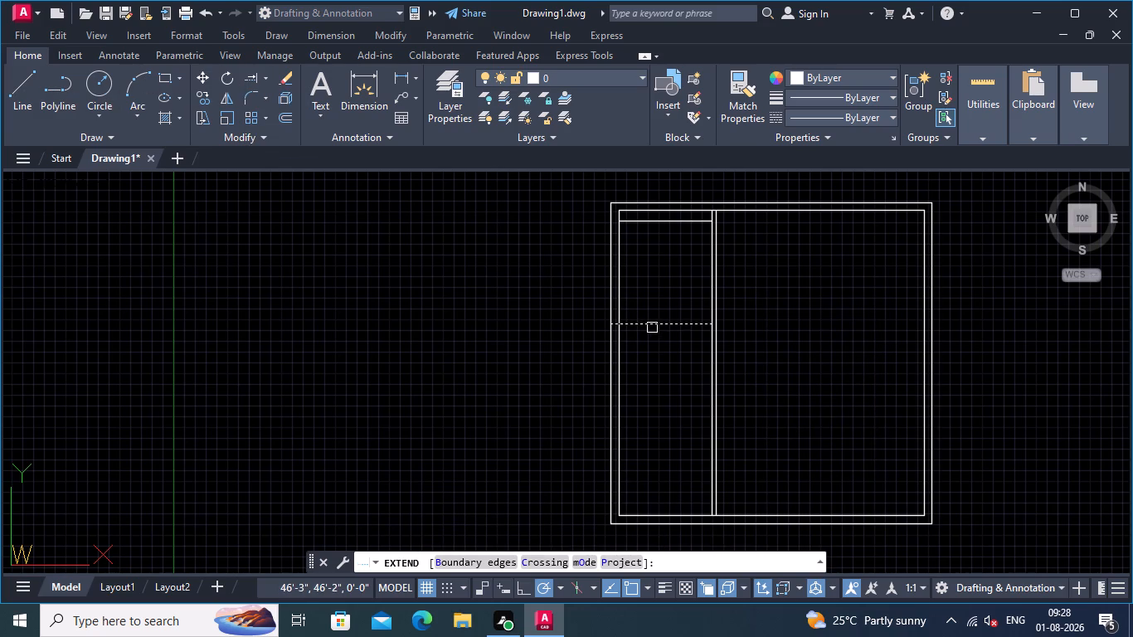
{"action": "left_click", "coordinate": [683, 320]}
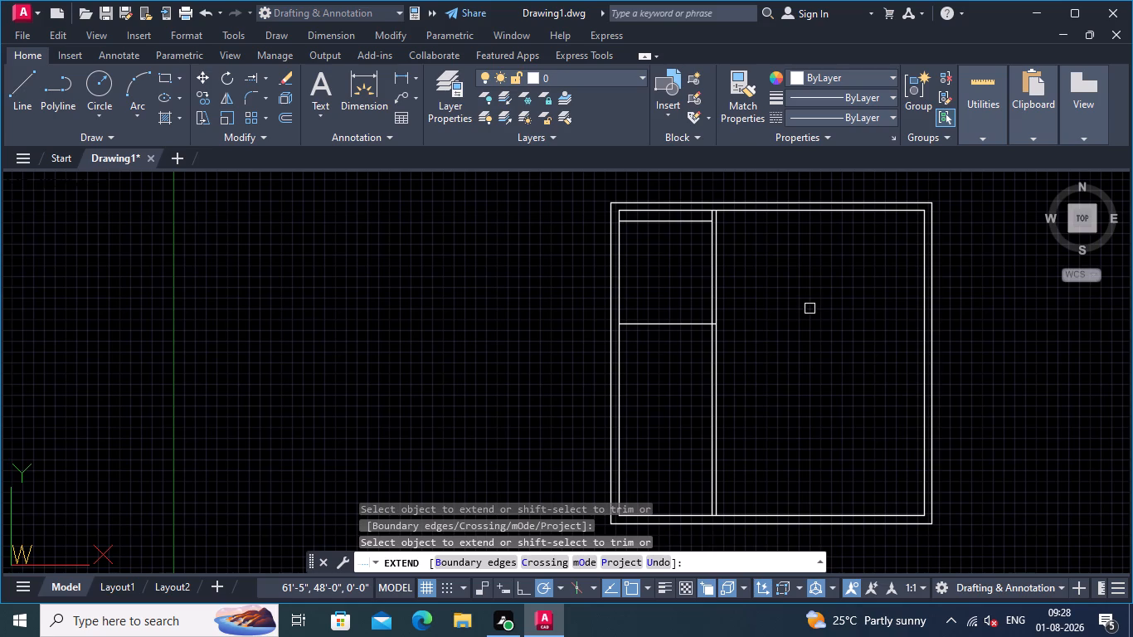
{"action": "key", "text": "Return"}
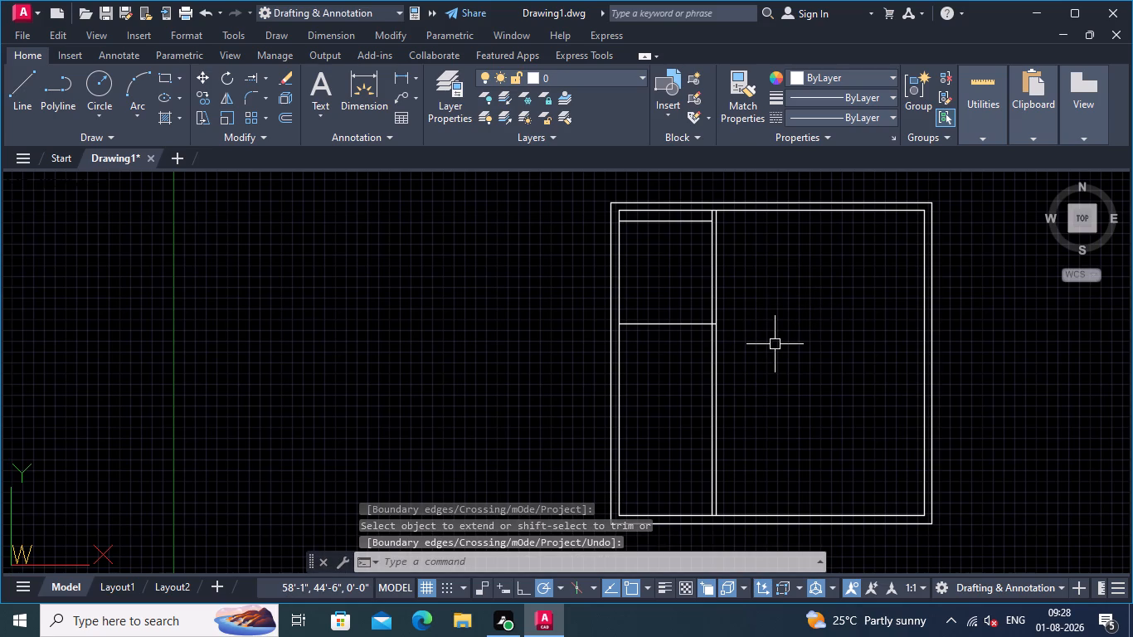
Offset the right-hand line of the vertical partition wall 4' toward the larger room on its right.
{"action": "scroll", "coordinate": [773, 344], "scroll_direction": "down", "scroll_amount": 1}
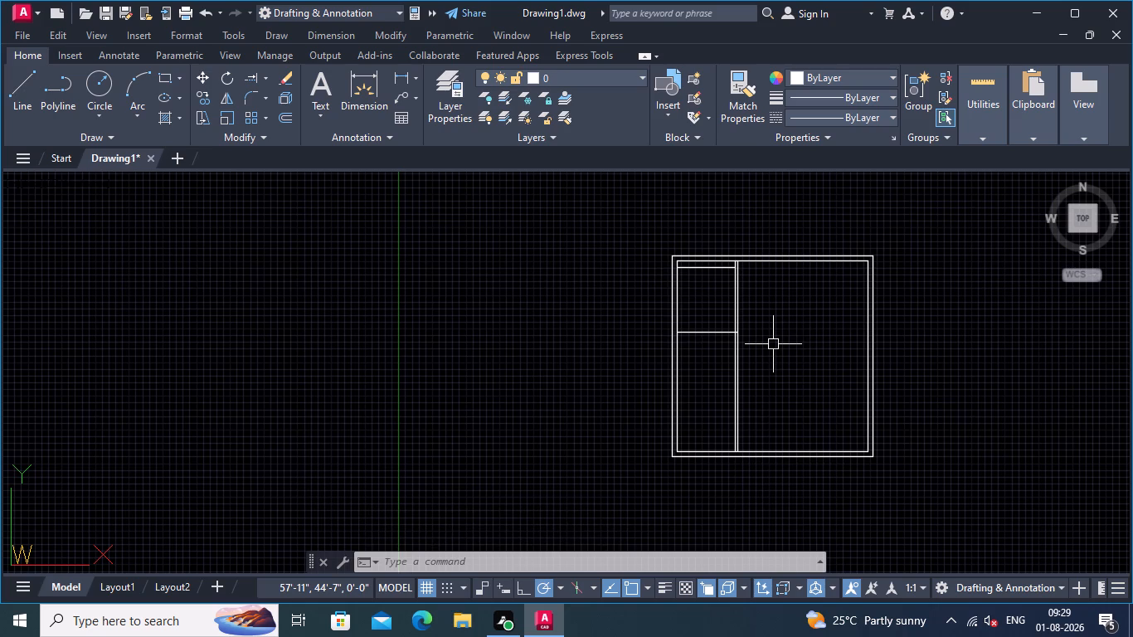
{"action": "middle_click_drag", "start_coordinate": [773, 344], "coordinate": [745, 354]}
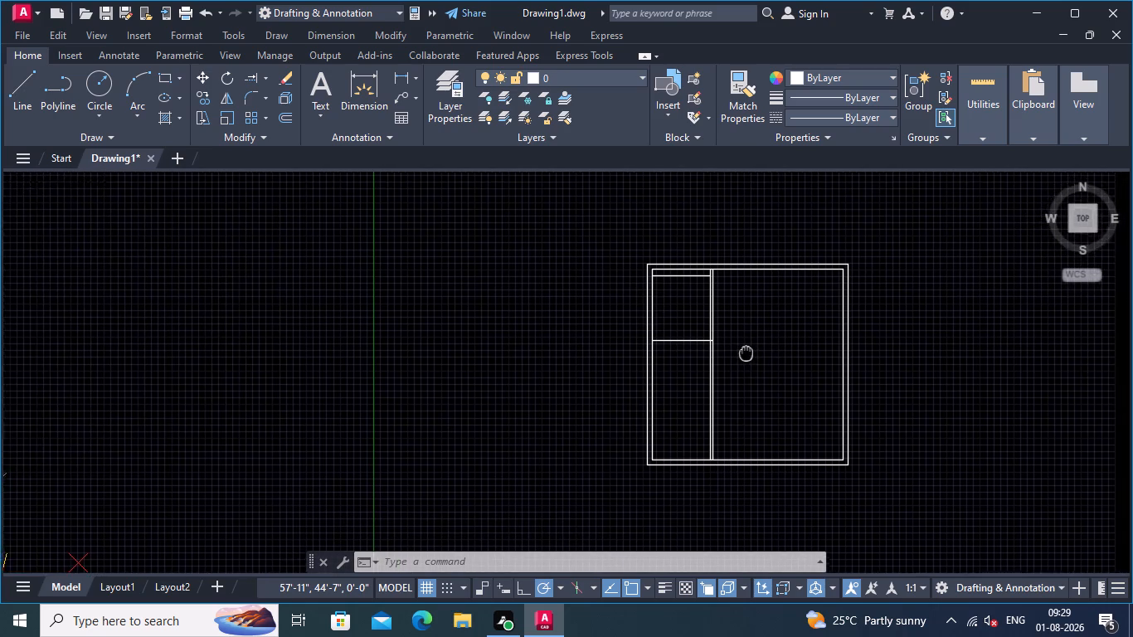
{"action": "middle_click_drag", "start_coordinate": [745, 354], "coordinate": [722, 364]}
{"action": "right_click", "coordinate": [733, 316]}
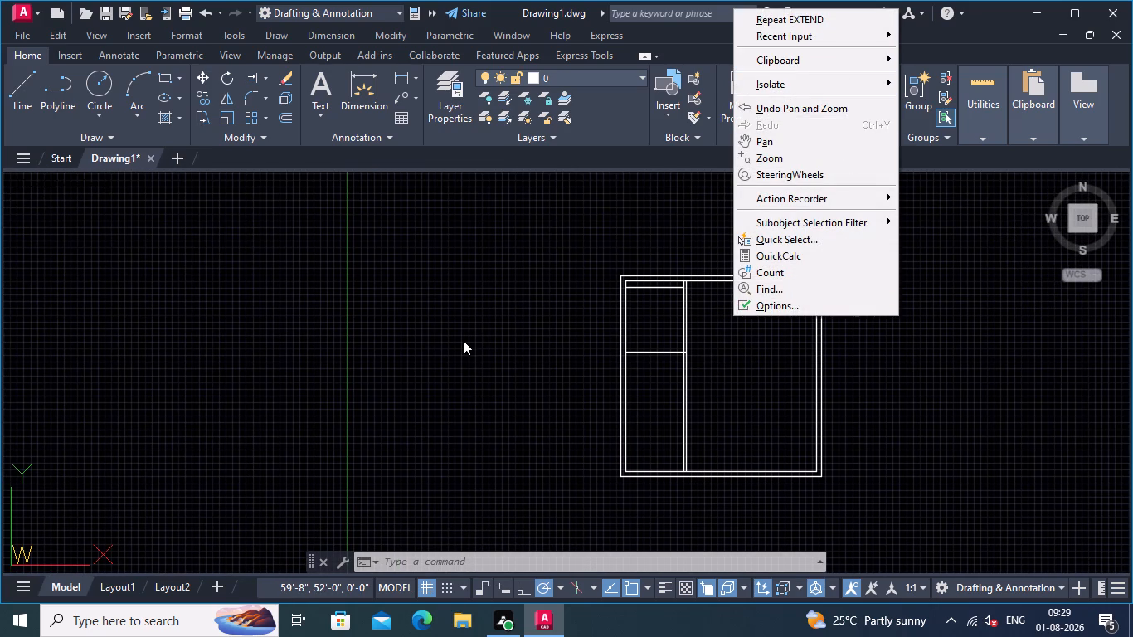
{"action": "key", "text": "Escape"}
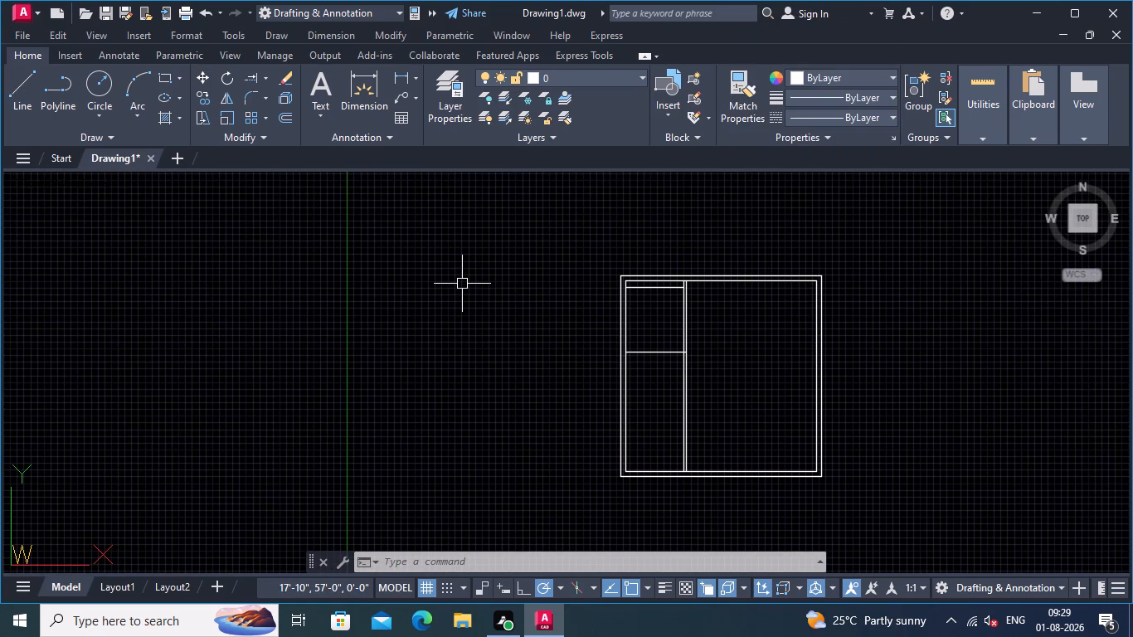
{"action": "key", "text": "f"}
{"action": "key", "text": "BackSpace"}
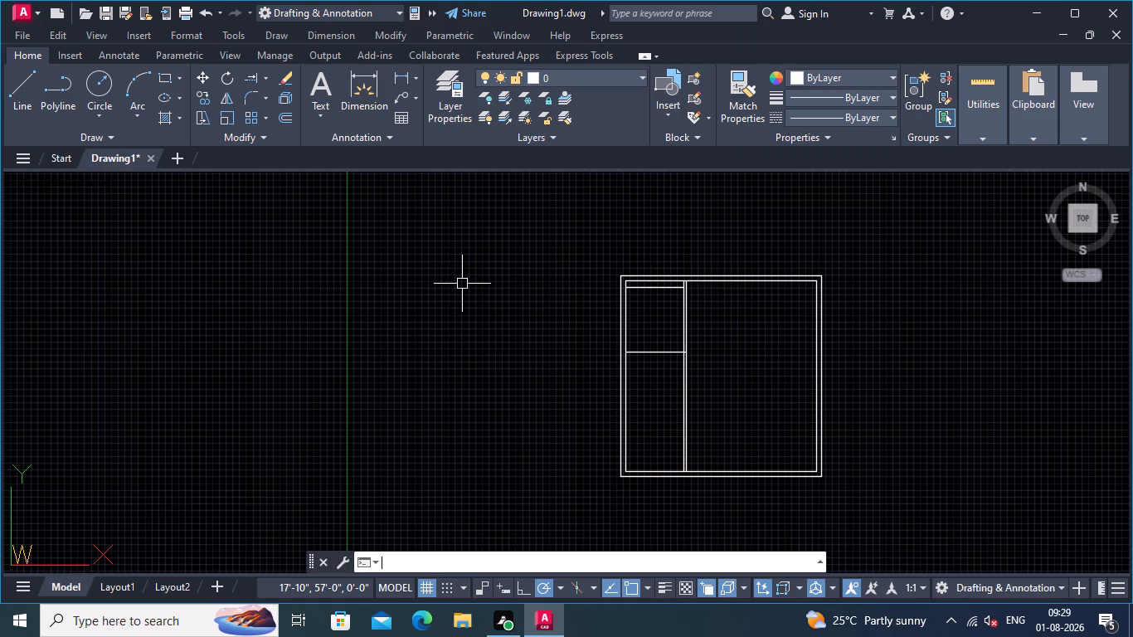
{"action": "type", "text": "OFF"}
{"action": "key", "text": "Return"}
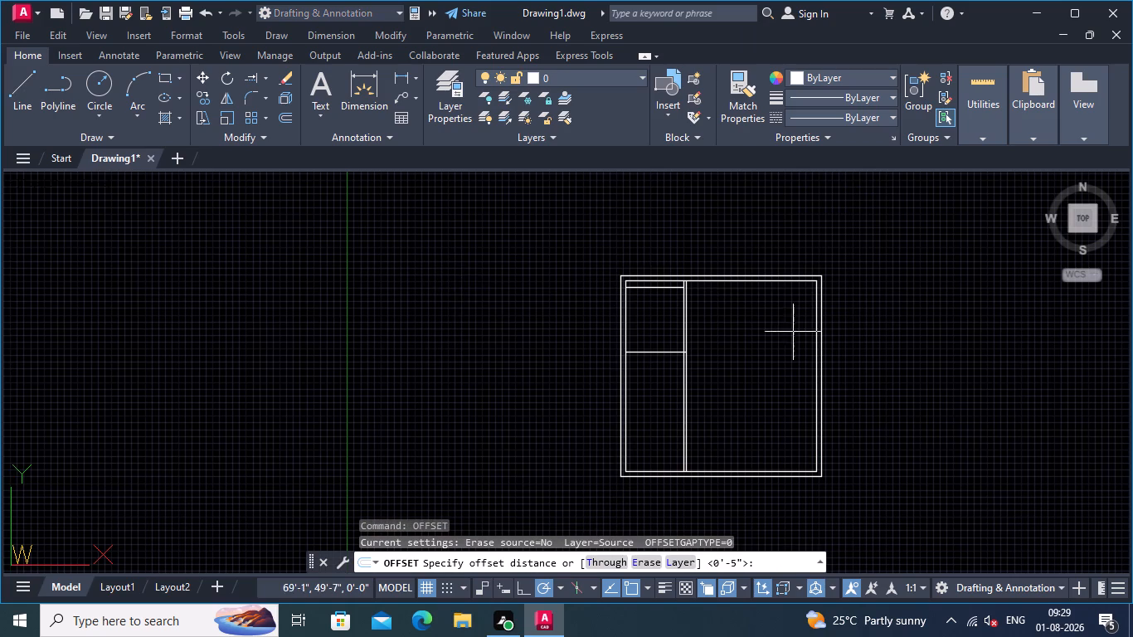
{"action": "scroll", "coordinate": [700, 344], "scroll_direction": "up", "scroll_amount": 2}
{"action": "left_click", "coordinate": [663, 326]}
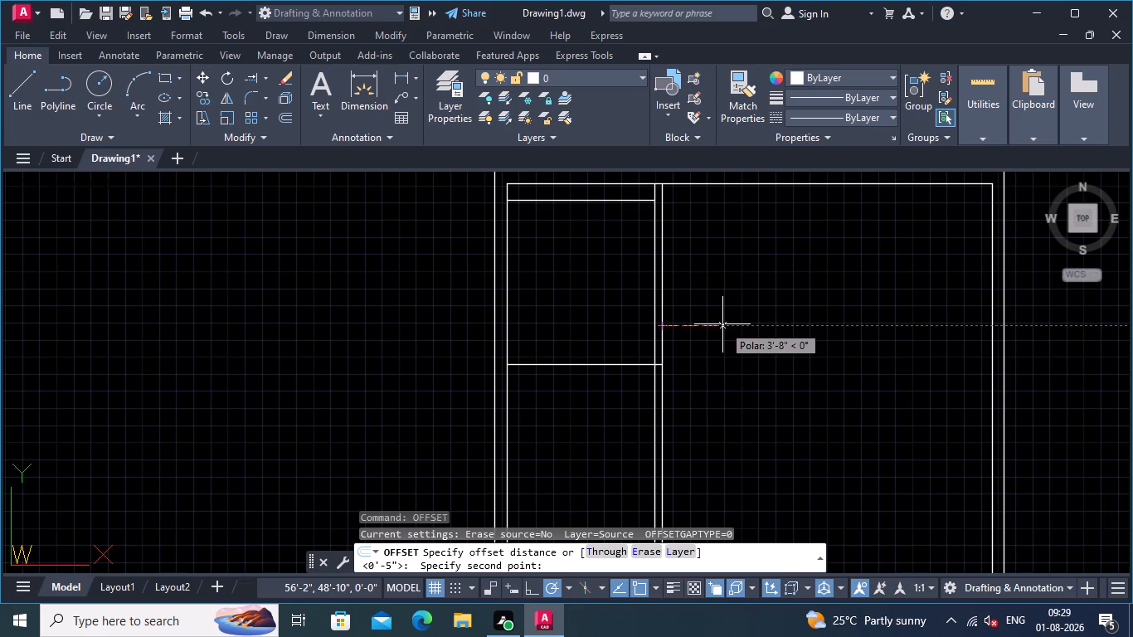
{"action": "key", "text": "4"}
{"action": "key", "text": "apostrophe"}
{"action": "key", "text": "Return"}
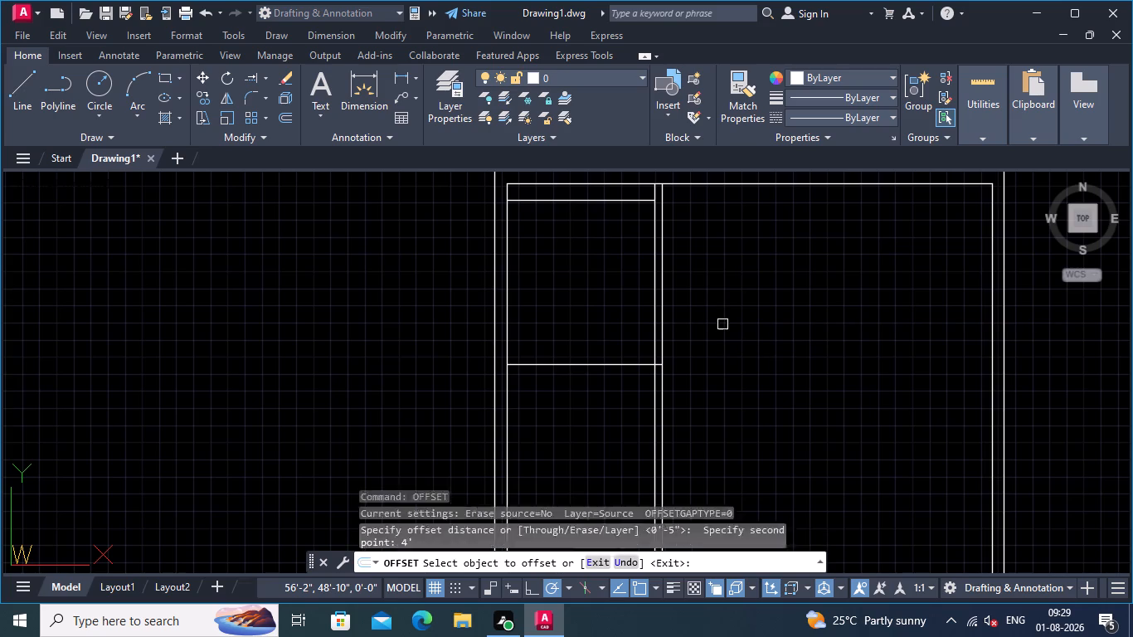
{"action": "left_click", "coordinate": [666, 345]}
{"action": "left_click", "coordinate": [817, 340]}
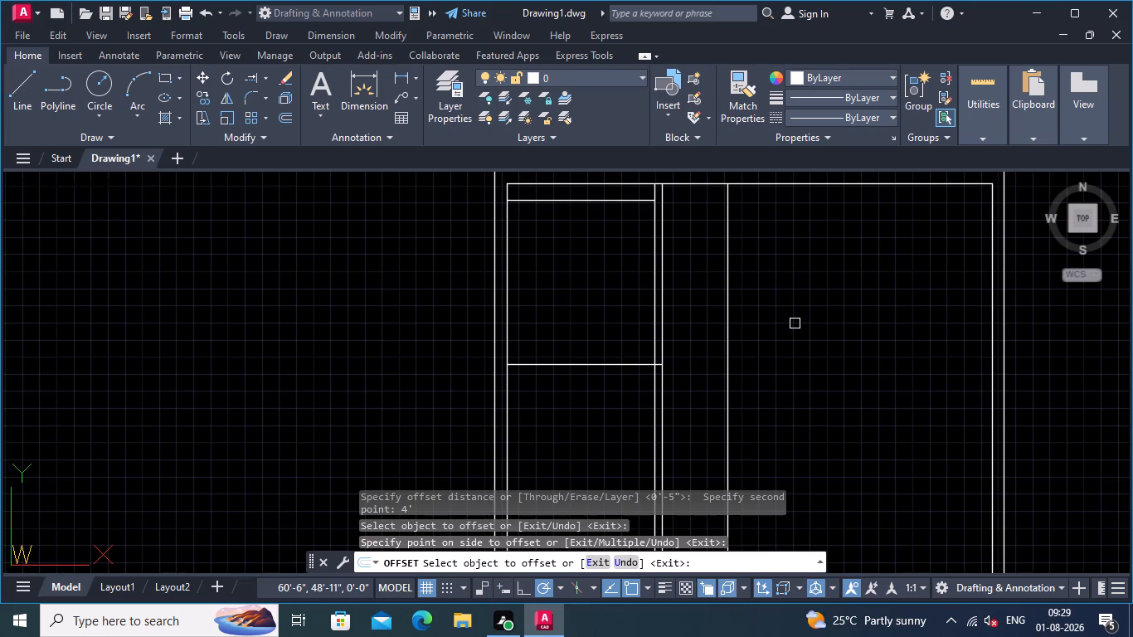
{"action": "key", "text": "Return"}
Offset the inner square's top horizontal line 7' downward into the interior.
{"action": "right_click", "coordinate": [799, 322]}
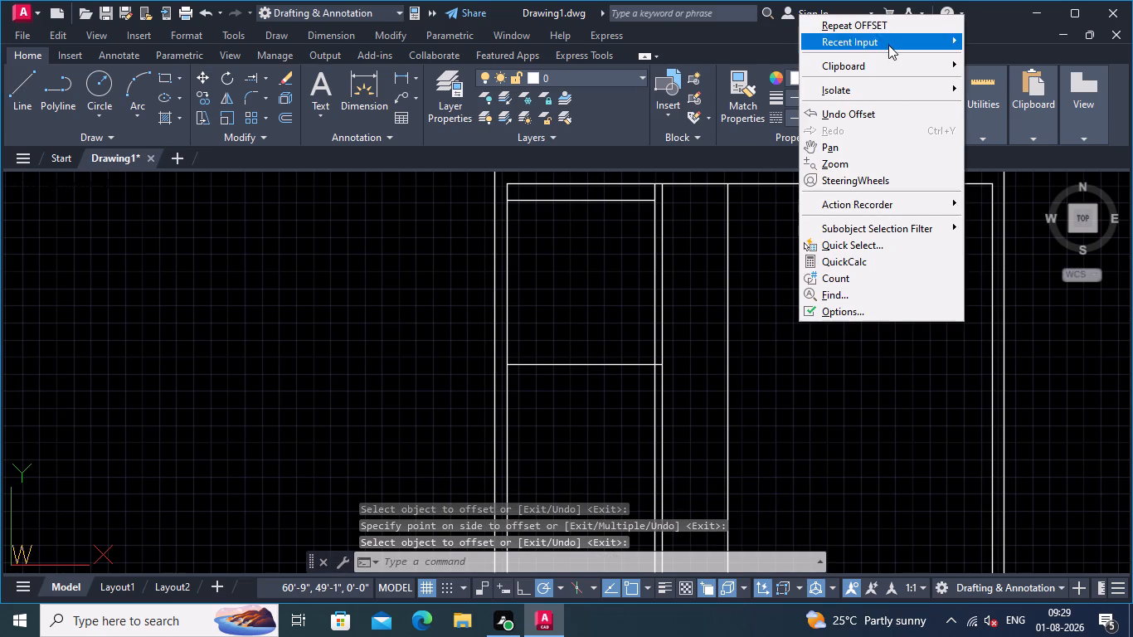
{"action": "left_click", "coordinate": [888, 27]}
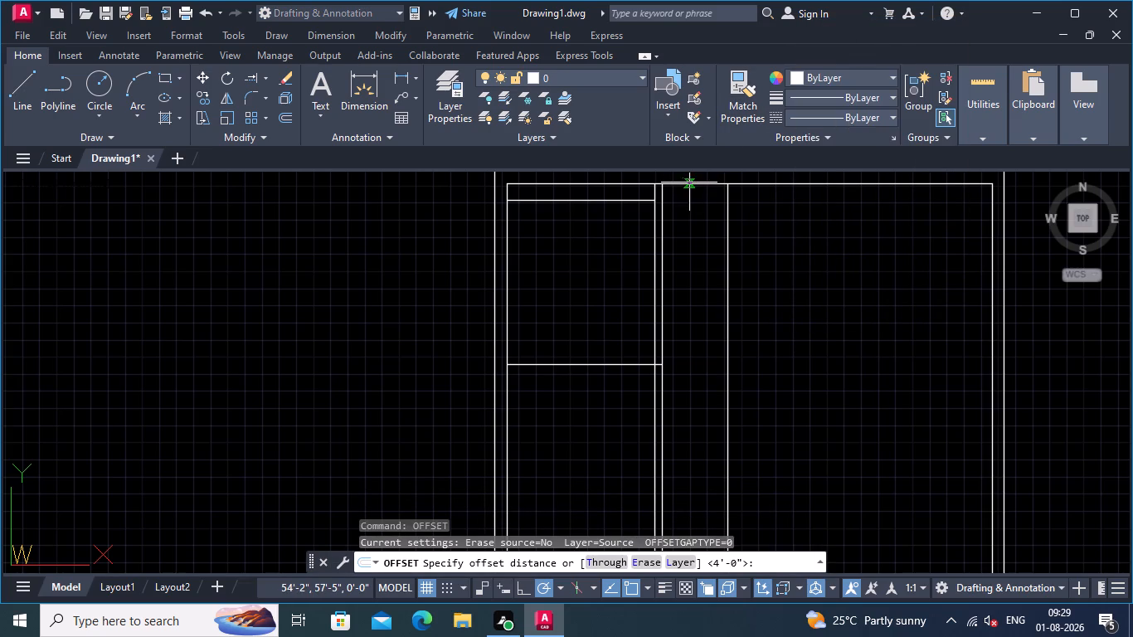
{"action": "left_click", "coordinate": [690, 185]}
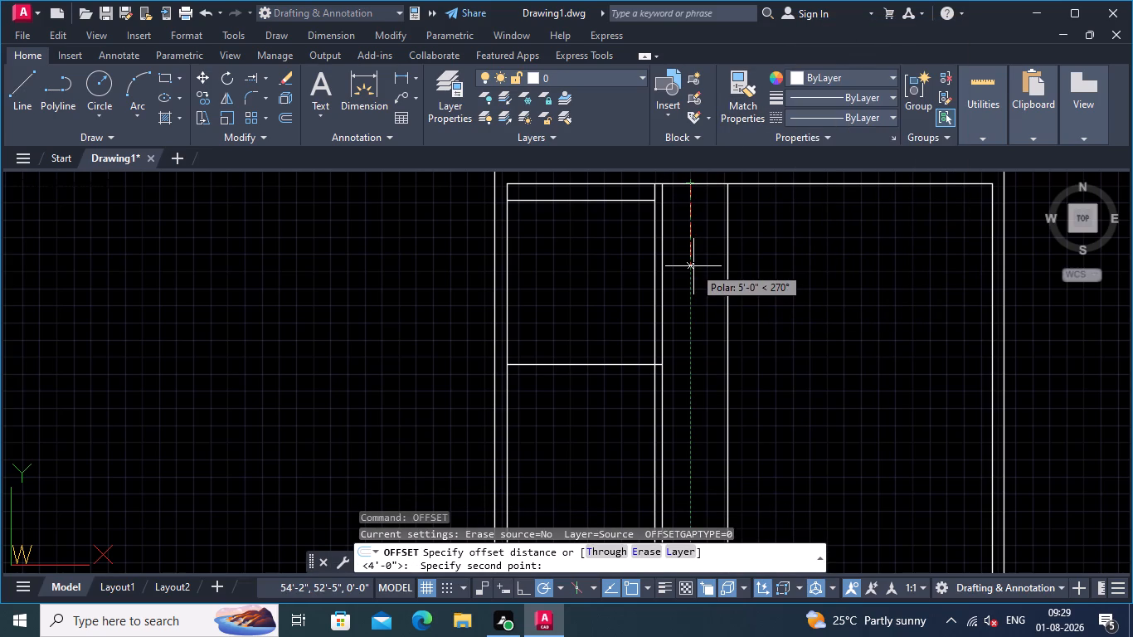
{"action": "key", "text": "6"}
{"action": "key", "text": "BackSpace"}
{"action": "type", "text": "7'"}
{"action": "key", "text": "Return"}
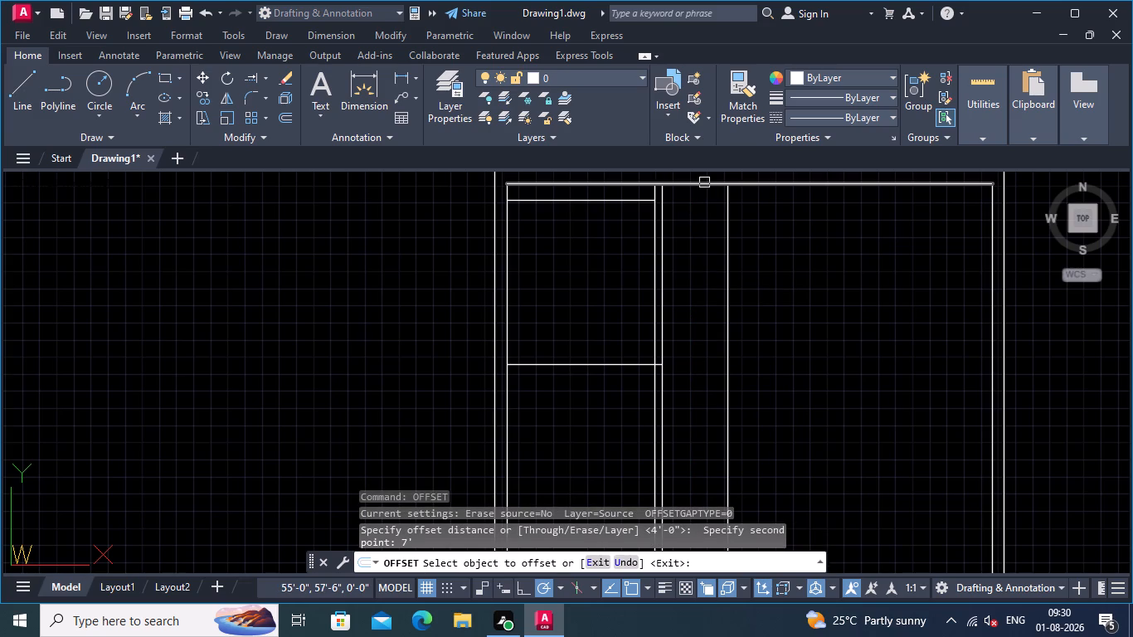
{"action": "left_click", "coordinate": [704, 182]}
{"action": "left_click", "coordinate": [688, 308]}
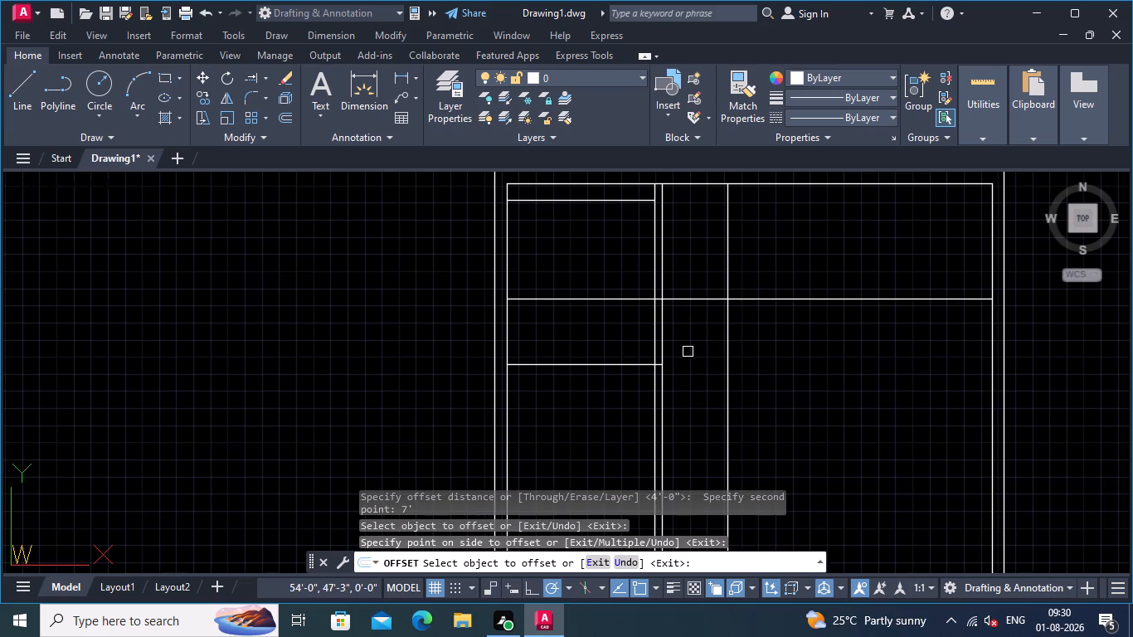
{"action": "middle_click_drag", "start_coordinate": [688, 352], "coordinate": [681, 321]}
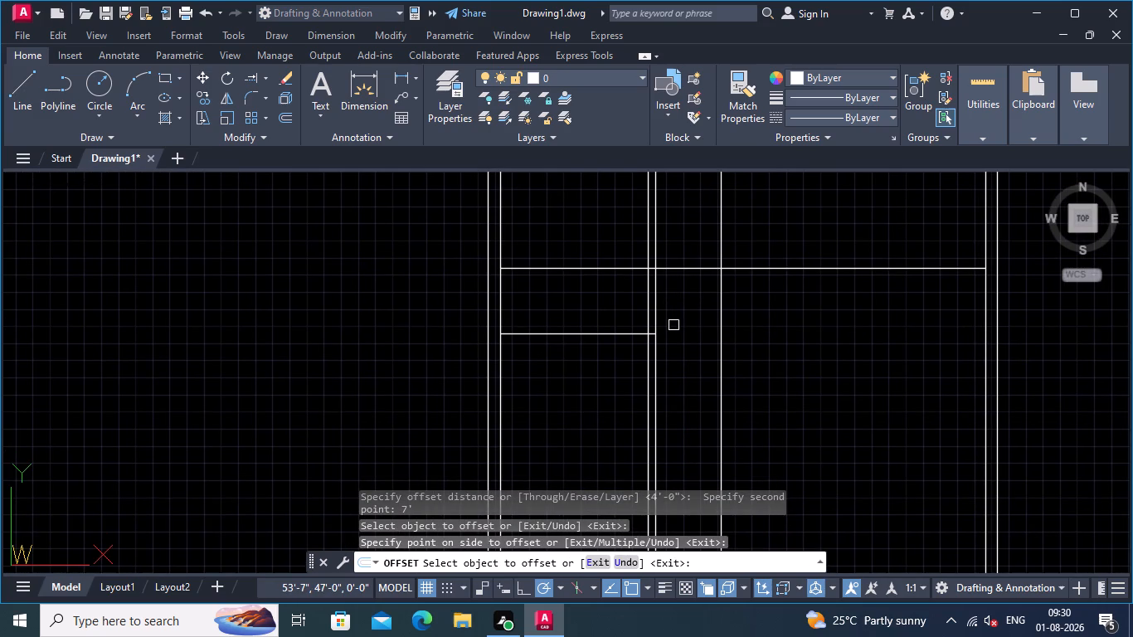
{"action": "right_click", "coordinate": [801, 327]}
{"action": "left_click", "coordinate": [859, 338]}
Offset the 7' horizontal line 5" downward to form a double-line horizontal partition wall.
{"action": "right_click", "coordinate": [860, 338]}
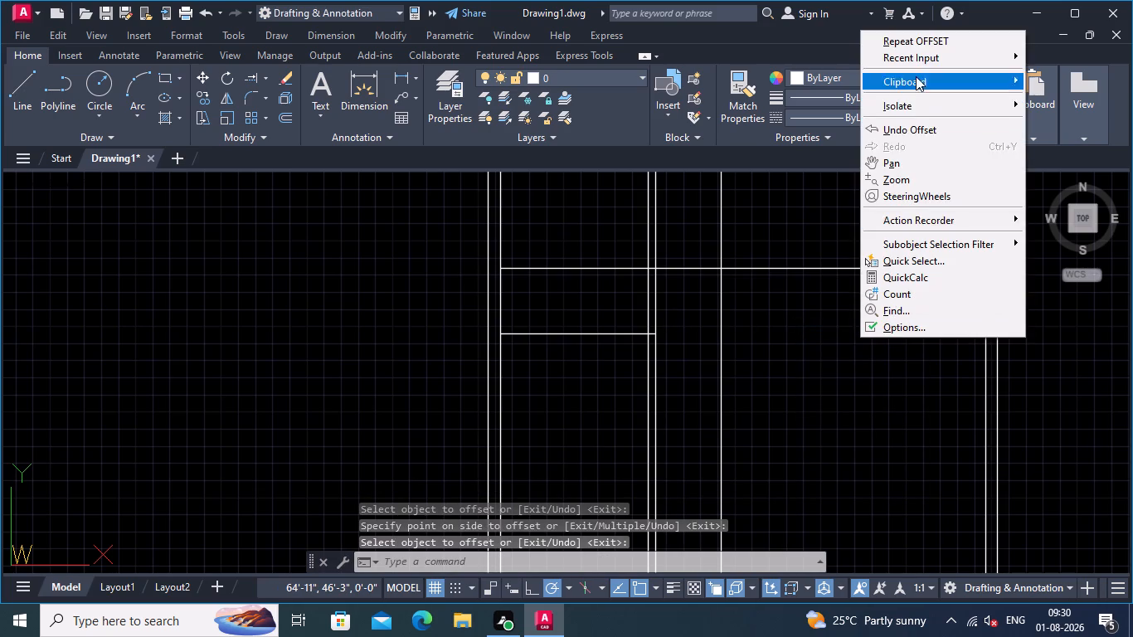
{"action": "left_click", "coordinate": [918, 46]}
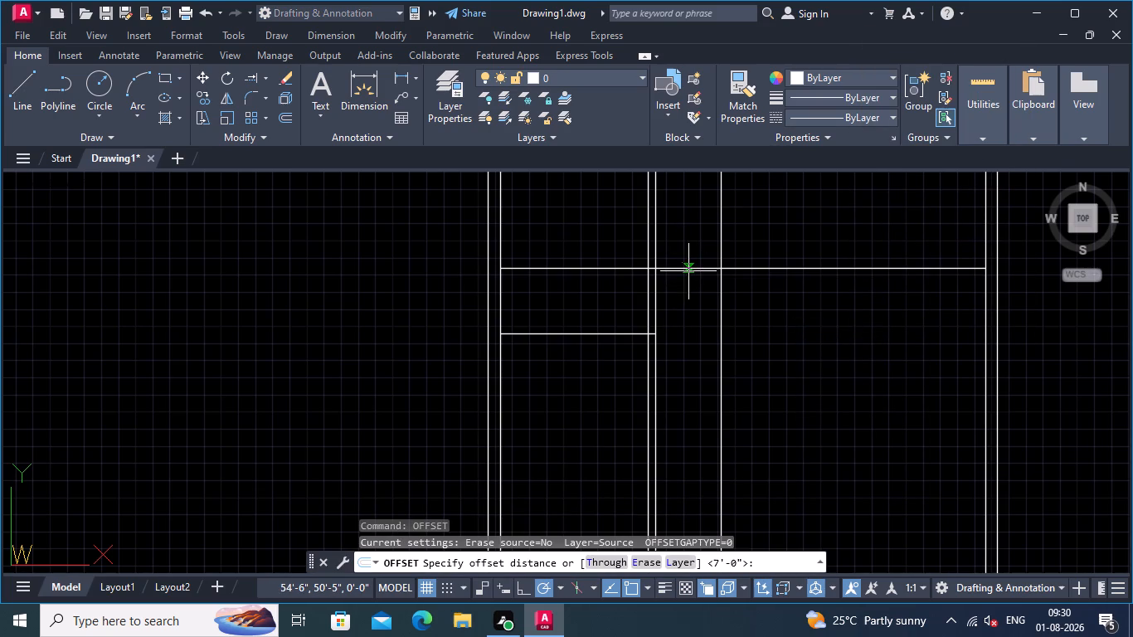
{"action": "left_click", "coordinate": [690, 268]}
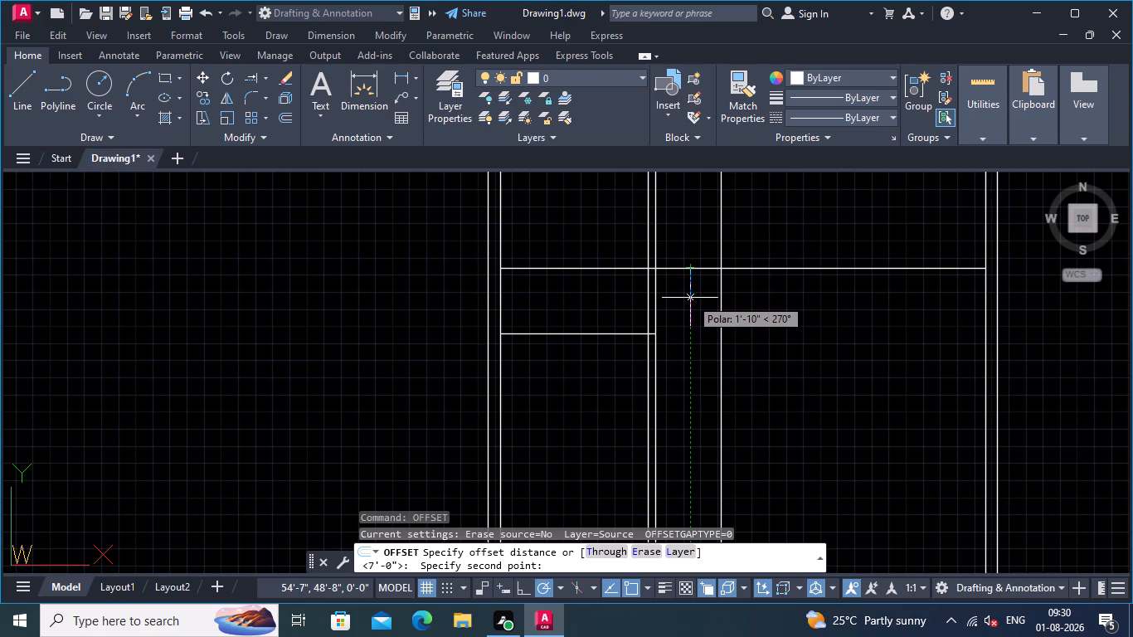
{"action": "key", "text": "5"}
{"action": "key", "text": "shift+quotedbl"}
{"action": "key", "text": "Return"}
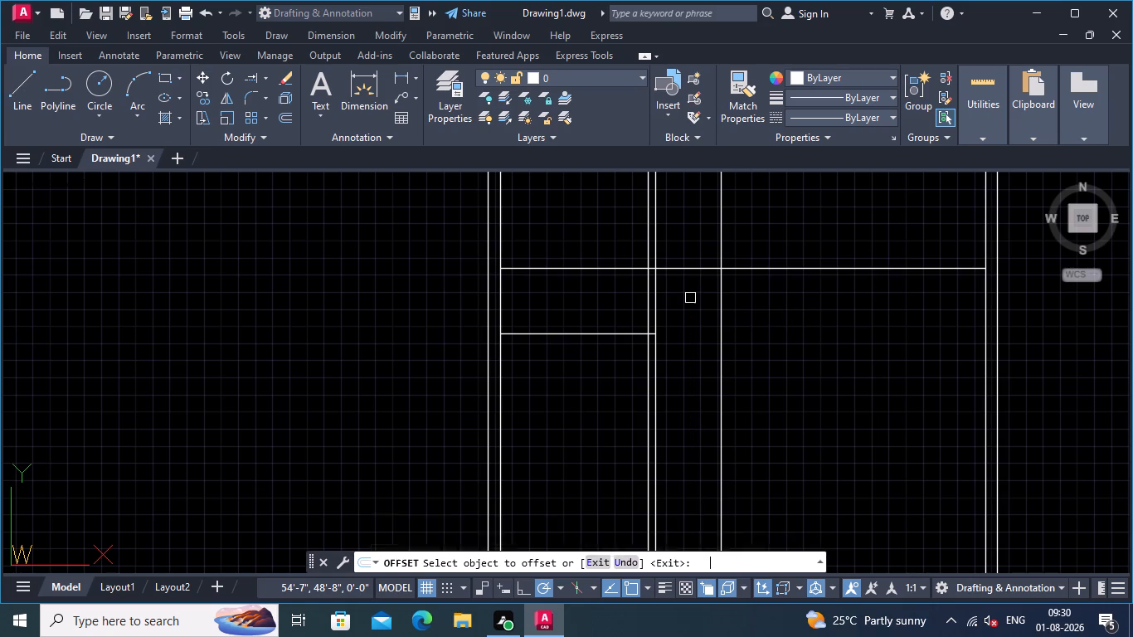
{"action": "left_click", "coordinate": [688, 271]}
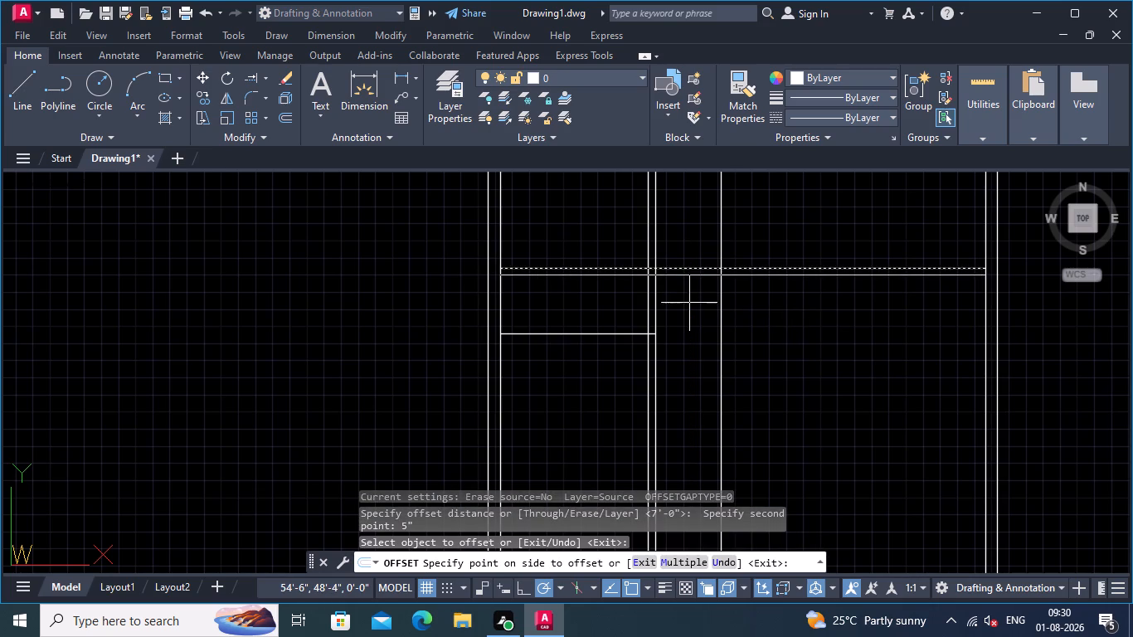
{"action": "left_click", "coordinate": [689, 303]}
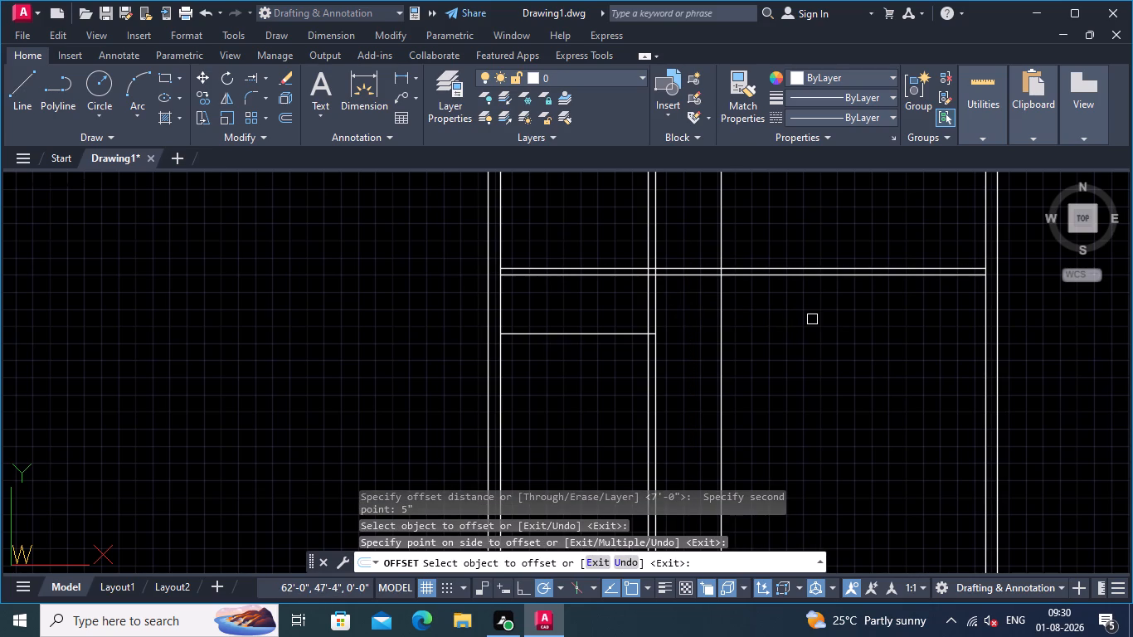
{"action": "key", "text": "BackSpace"}
{"action": "key", "text": "Escape"}
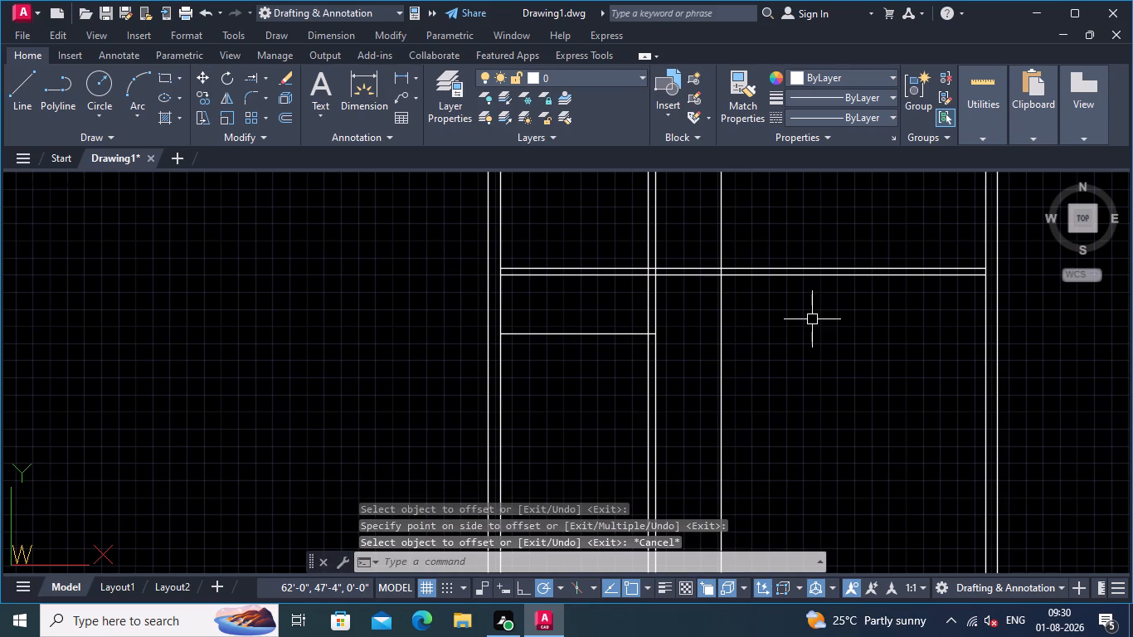
Trim away the short stray horizontal line just below the inner top wall line in the upper-left room.
{"action": "type", "text": "TR"}
{"action": "key", "text": "Return"}
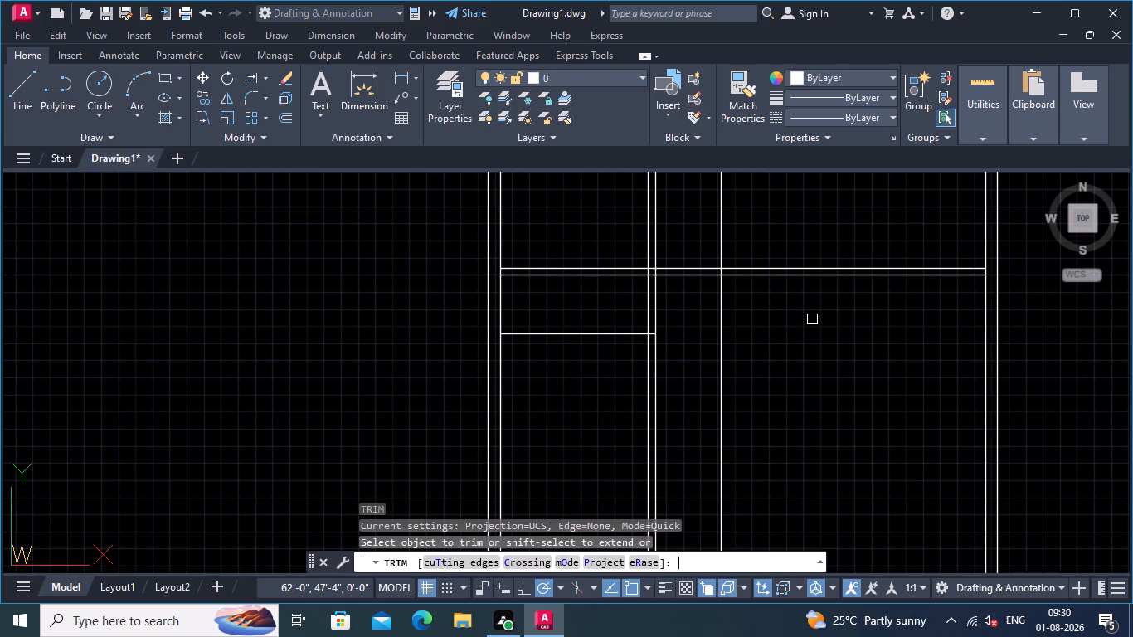
{"action": "middle_click_drag", "start_coordinate": [812, 319], "coordinate": [813, 348]}
{"action": "middle_click_drag", "start_coordinate": [783, 336], "coordinate": [819, 320]}
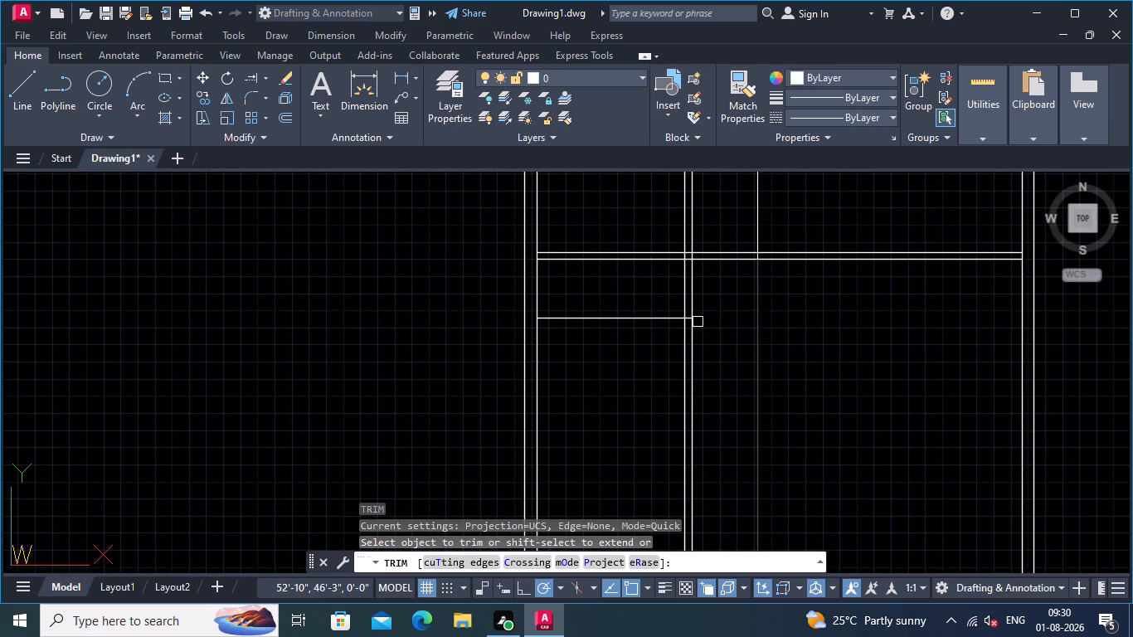
{"action": "scroll", "coordinate": [708, 320], "scroll_direction": "up", "scroll_amount": 1}
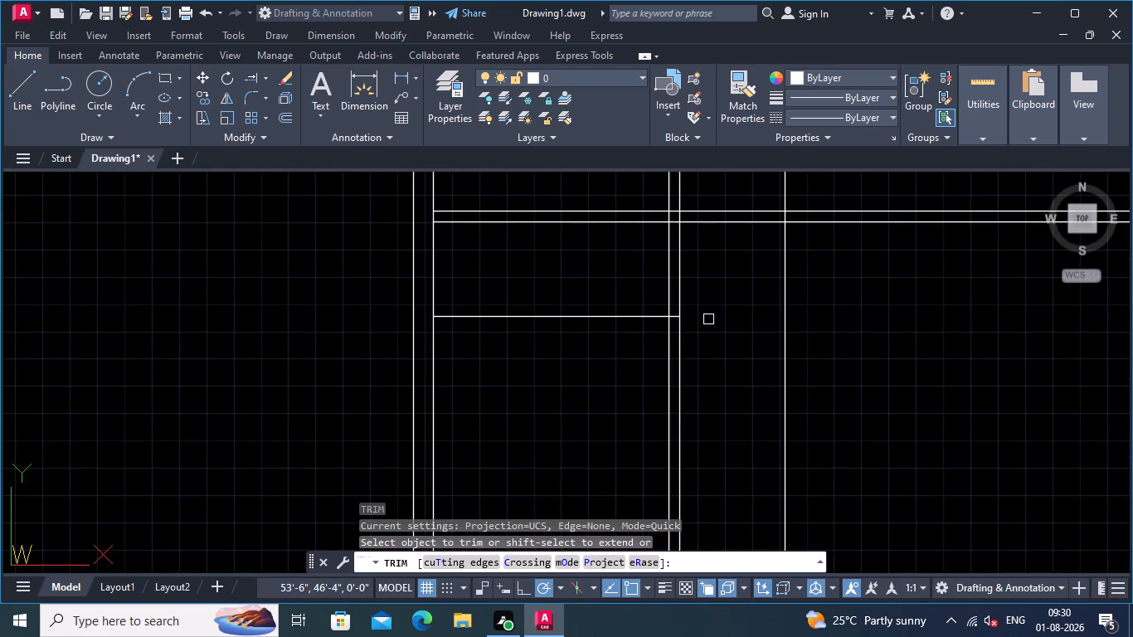
{"action": "scroll", "coordinate": [708, 320], "scroll_direction": "down", "scroll_amount": 1}
{"action": "middle_click_drag", "start_coordinate": [708, 320], "coordinate": [695, 406]}
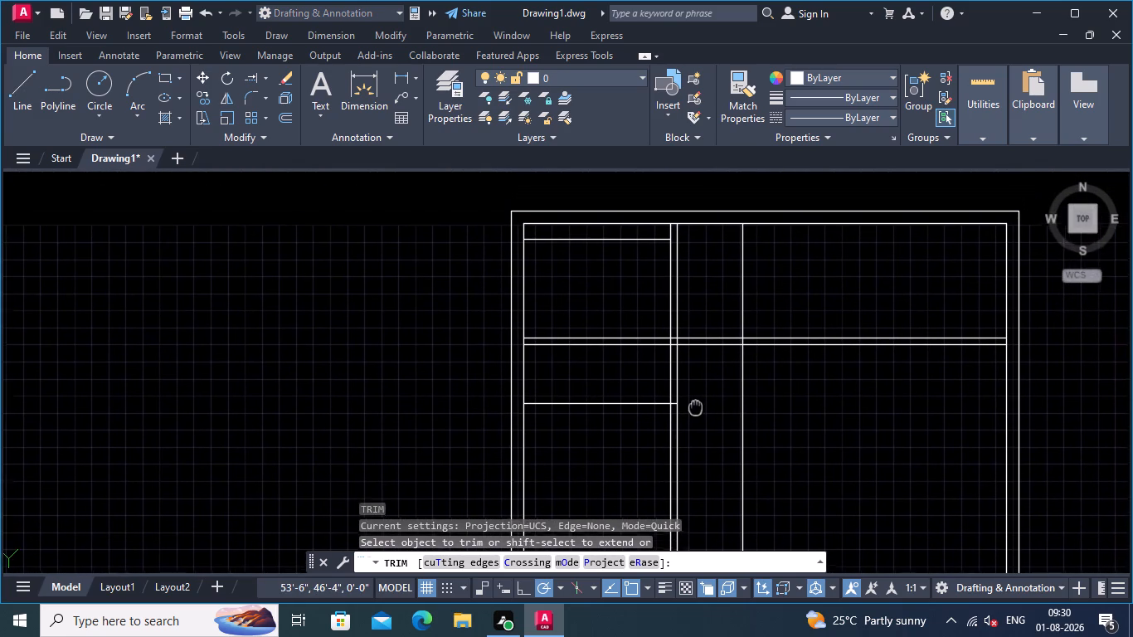
{"action": "middle_click_drag", "start_coordinate": [695, 406], "coordinate": [693, 412]}
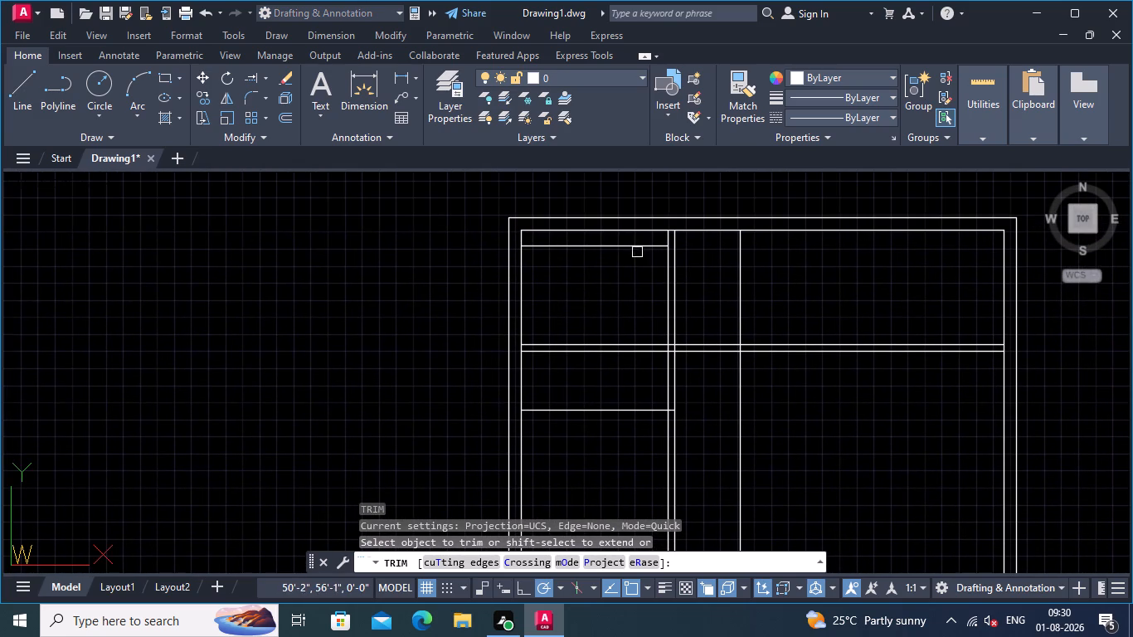
{"action": "left_click", "coordinate": [637, 250]}
{"action": "middle_click_drag", "start_coordinate": [838, 302], "coordinate": [838, 289]}
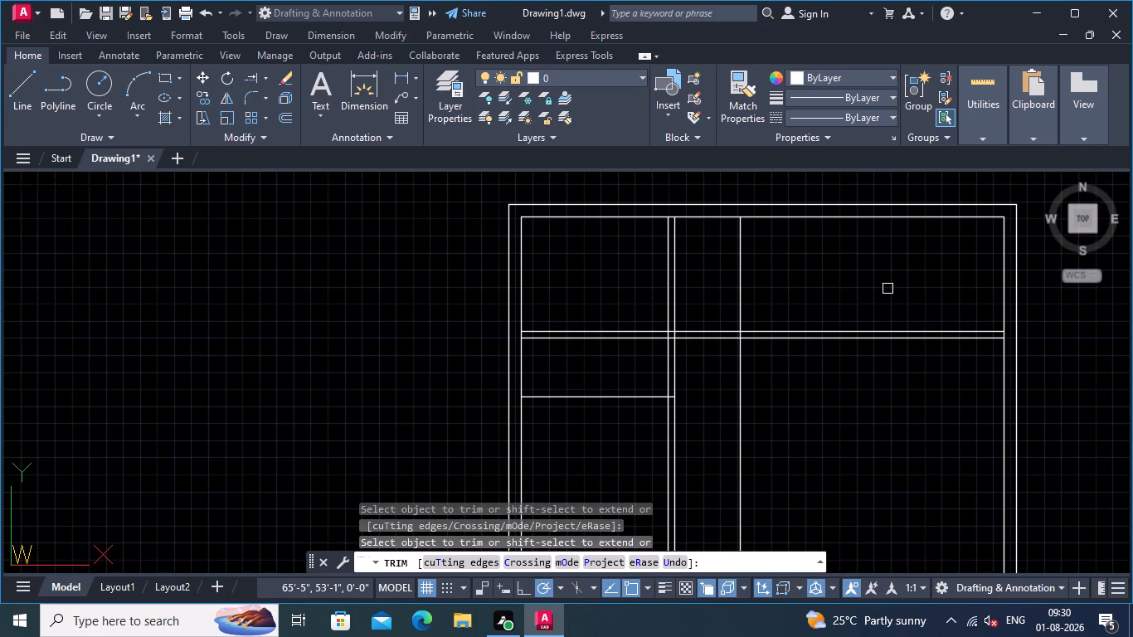
{"action": "key", "text": "Return"}
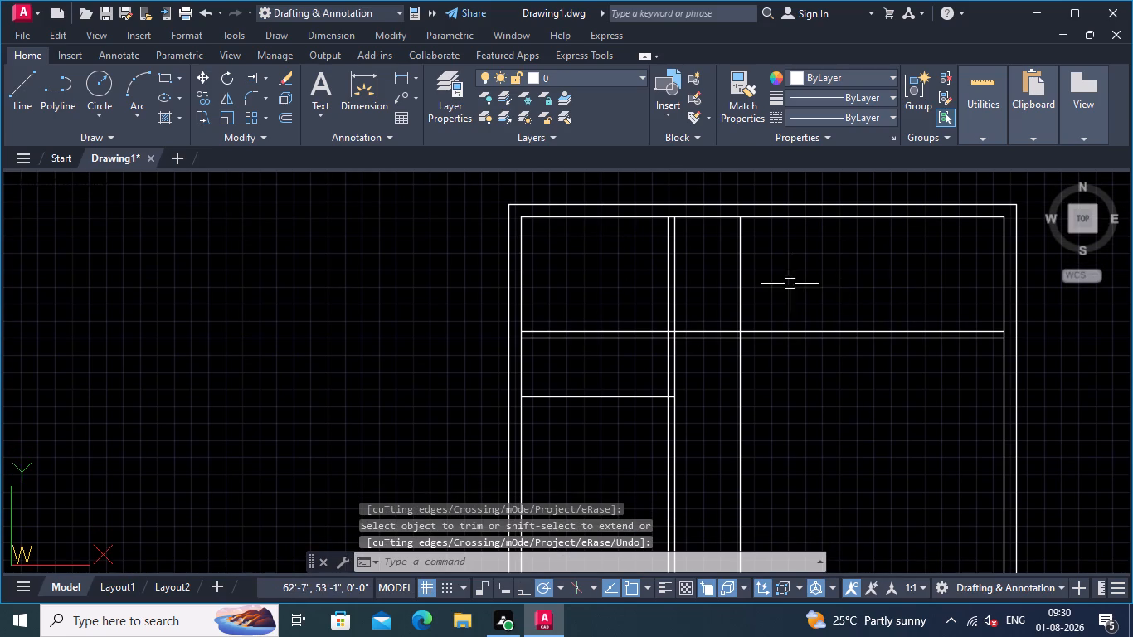
Offset the single vertical line right of the first vertical partition 5" to the right to form a double-line wall.
{"action": "right_click", "coordinate": [783, 252]}
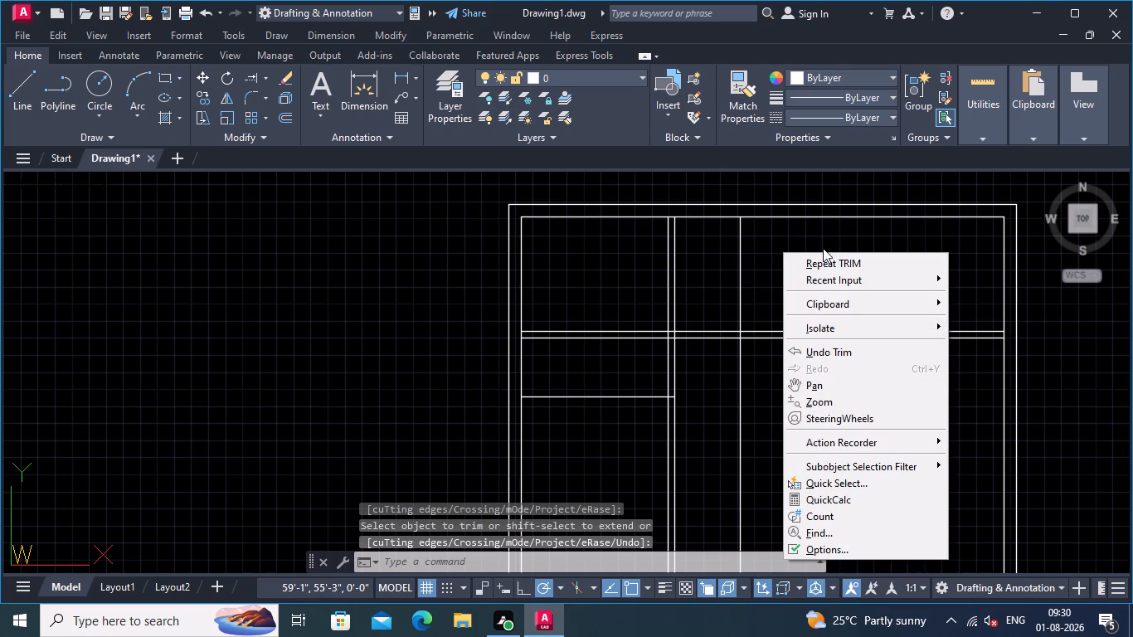
{"action": "left_click", "coordinate": [283, 117]}
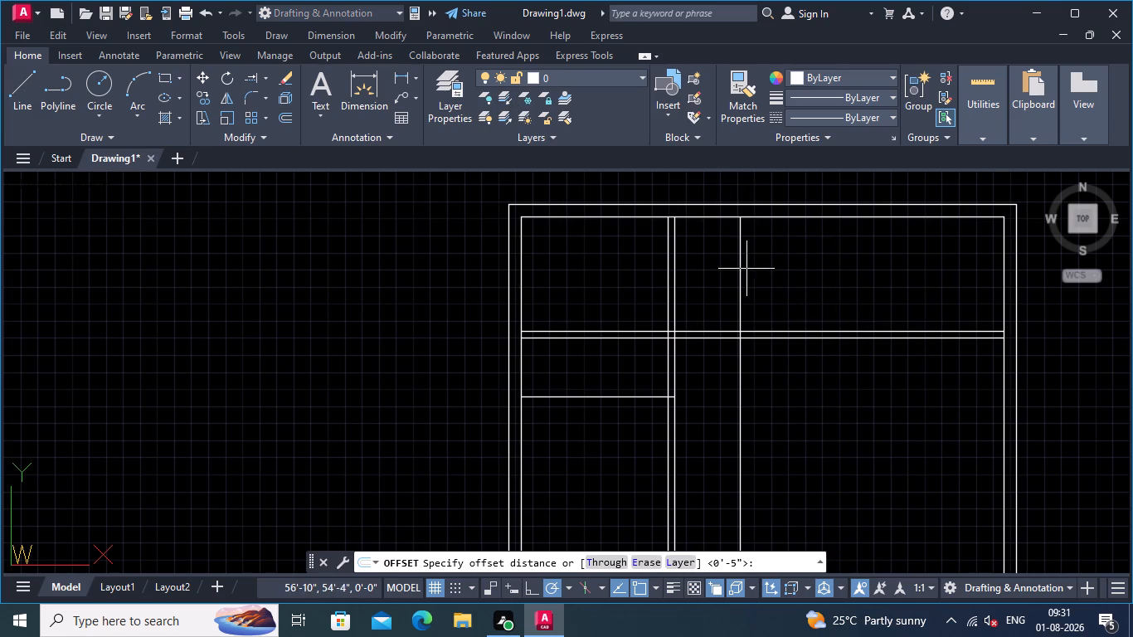
{"action": "left_click", "coordinate": [741, 274]}
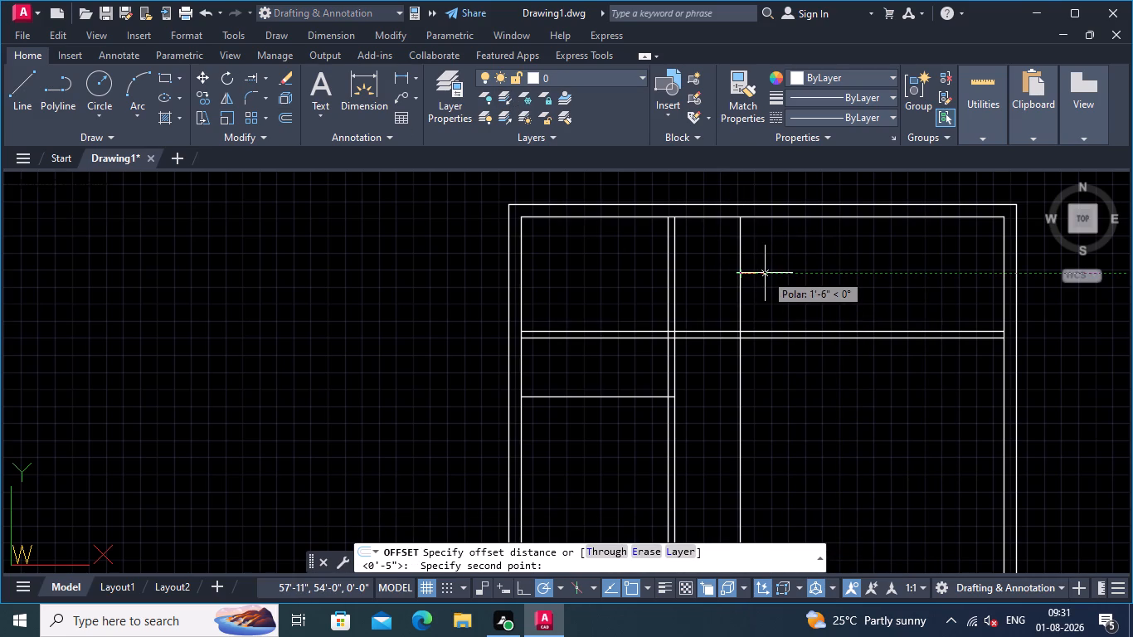
{"action": "key", "text": "5"}
{"action": "key", "text": "shift+quotedbl"}
{"action": "key", "text": "Return"}
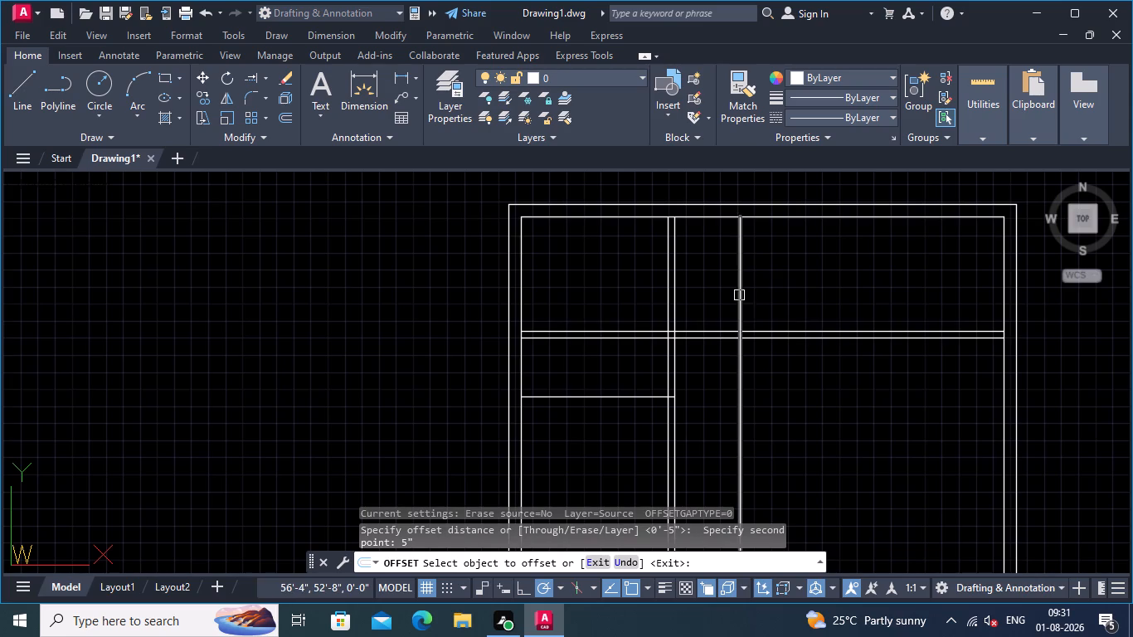
{"action": "left_click", "coordinate": [739, 295]}
{"action": "left_click", "coordinate": [790, 297]}
{"action": "middle_click_drag", "start_coordinate": [769, 301], "coordinate": [782, 277]}
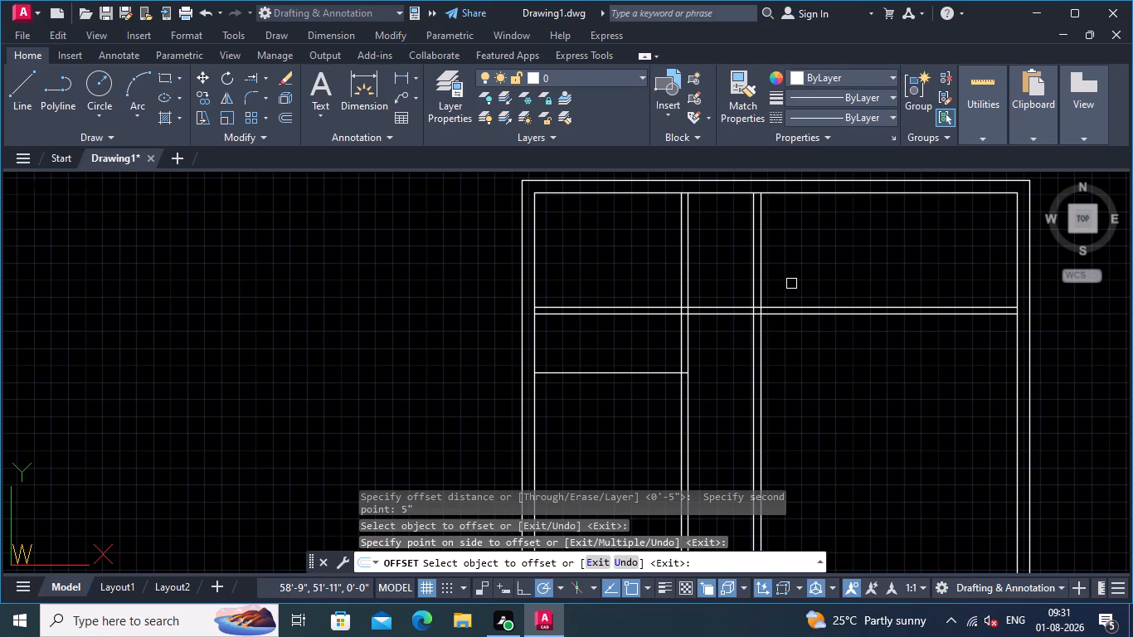
{"action": "right_click", "coordinate": [796, 257]}
{"action": "left_click", "coordinate": [825, 258]}
Offset the right-hand line of the second vertical partition wall 4' to the right.
{"action": "right_click", "coordinate": [825, 259]}
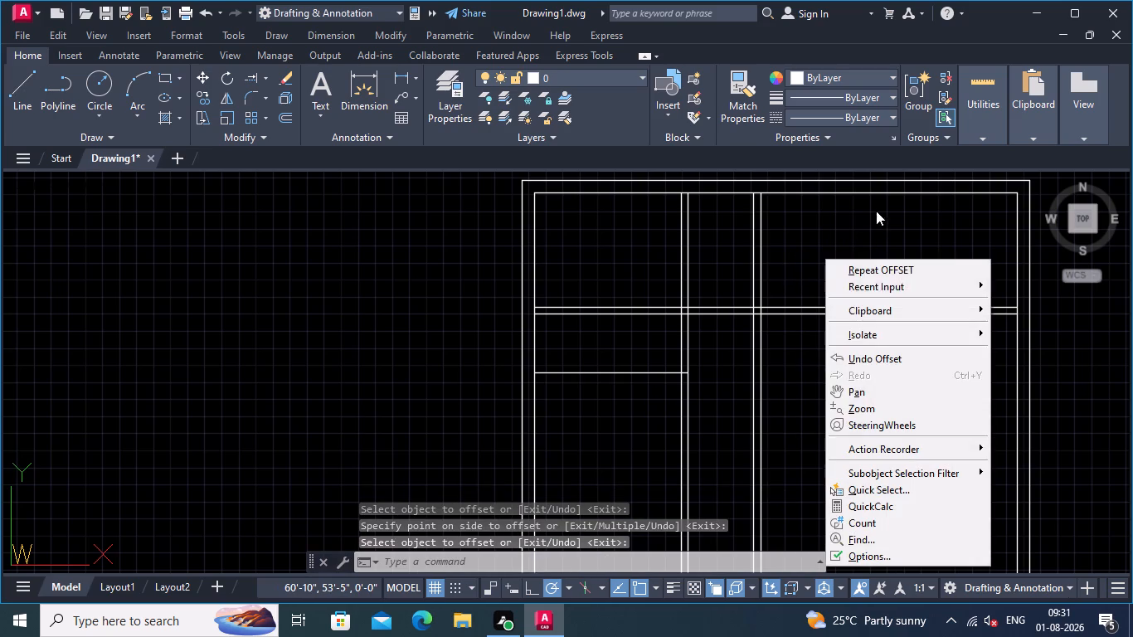
{"action": "left_click", "coordinate": [873, 272]}
{"action": "middle_click_drag", "start_coordinate": [844, 269], "coordinate": [837, 284]}
{"action": "scroll", "coordinate": [829, 280], "scroll_direction": "up", "scroll_amount": 1}
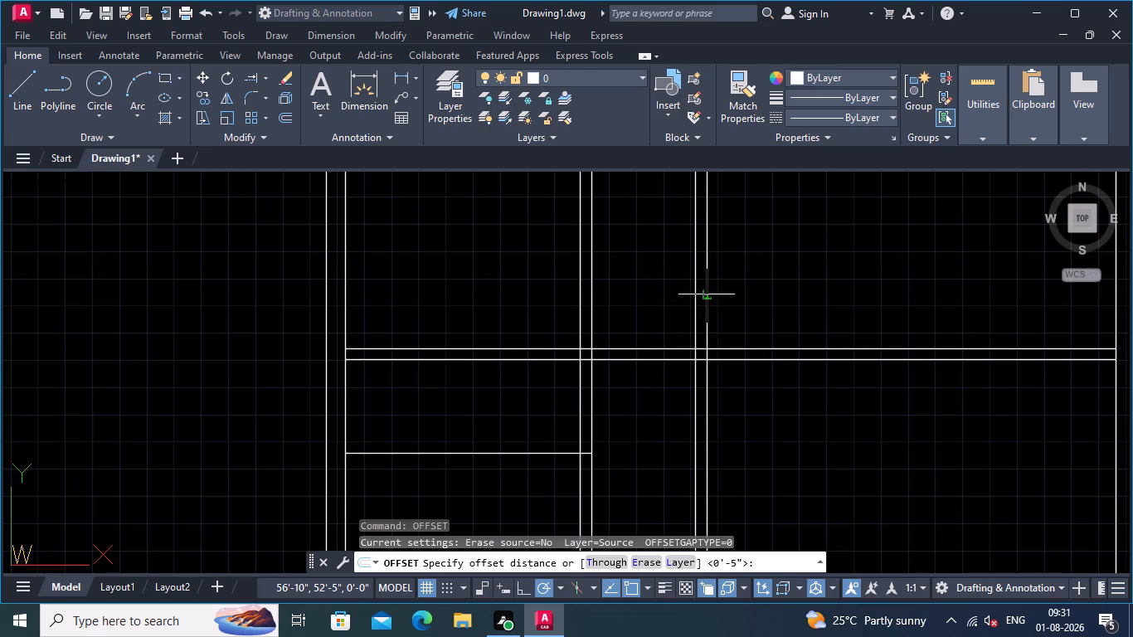
{"action": "left_click", "coordinate": [710, 294]}
{"action": "middle_click_drag", "start_coordinate": [791, 290], "coordinate": [824, 285]}
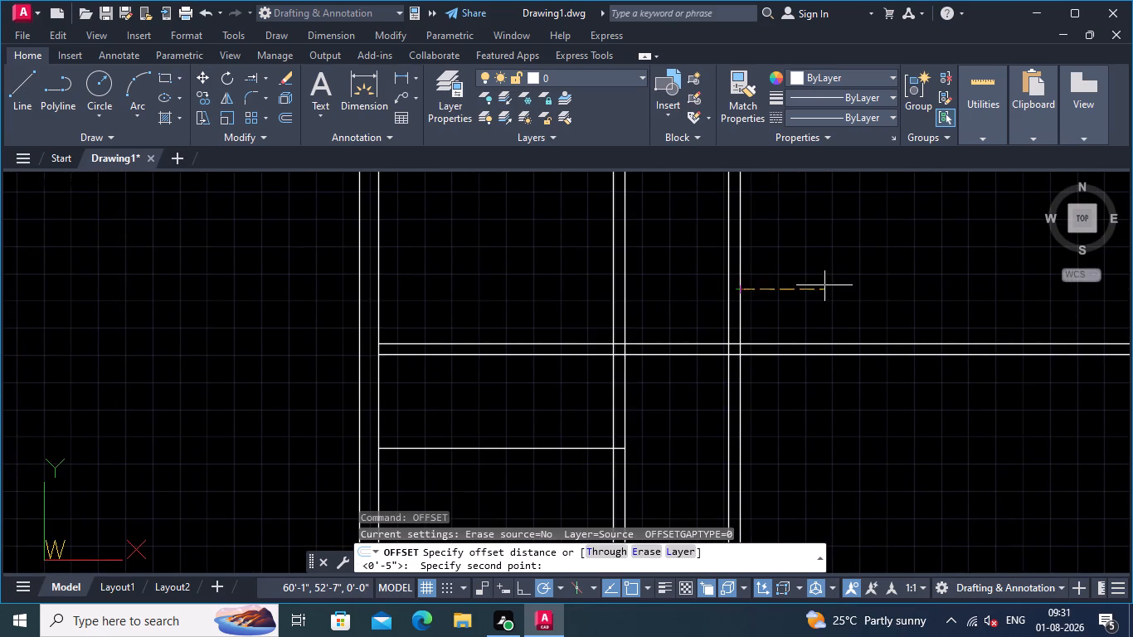
{"action": "scroll", "coordinate": [824, 285], "scroll_direction": "down", "scroll_amount": 1}
{"action": "key", "text": "4"}
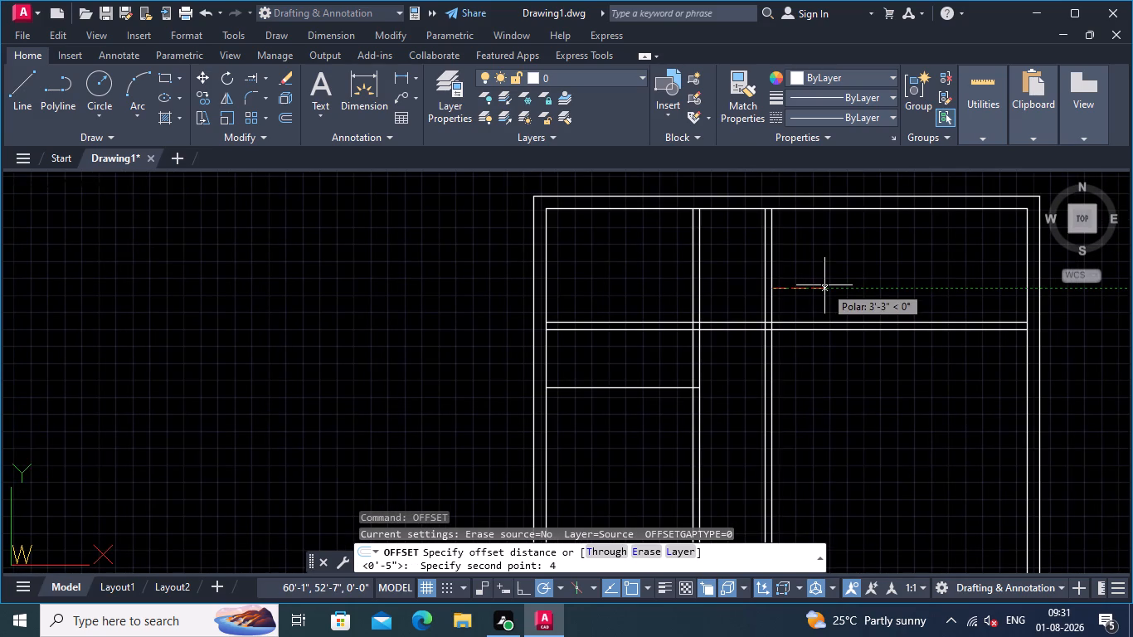
{"action": "key", "text": "apostrophe"}
{"action": "key", "text": "Return"}
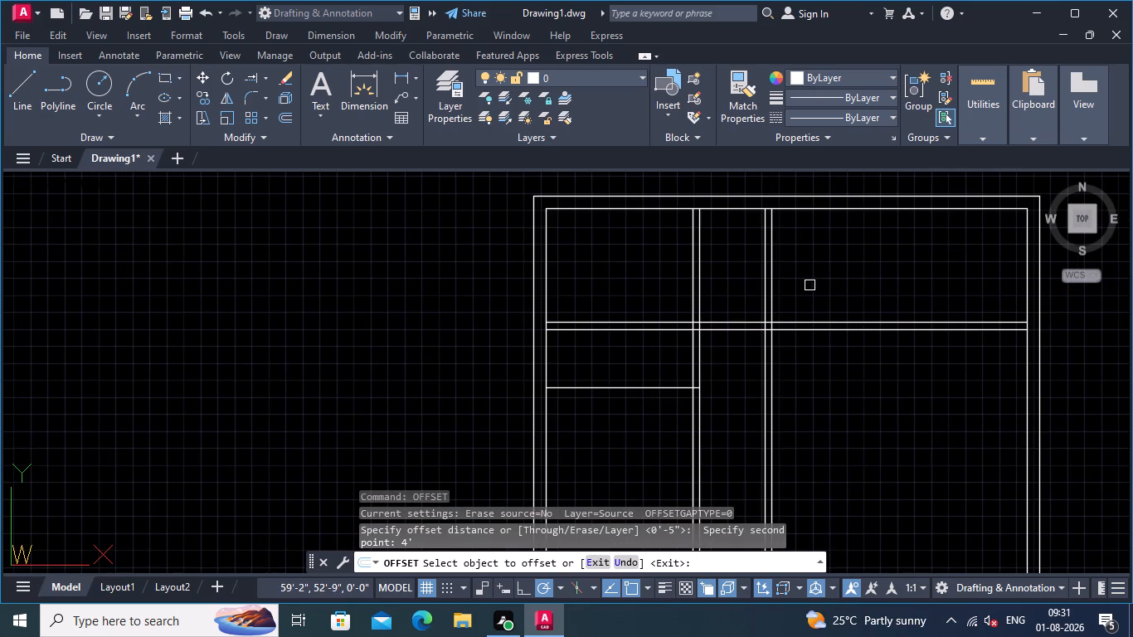
{"action": "left_click", "coordinate": [776, 299]}
{"action": "left_click", "coordinate": [861, 286]}
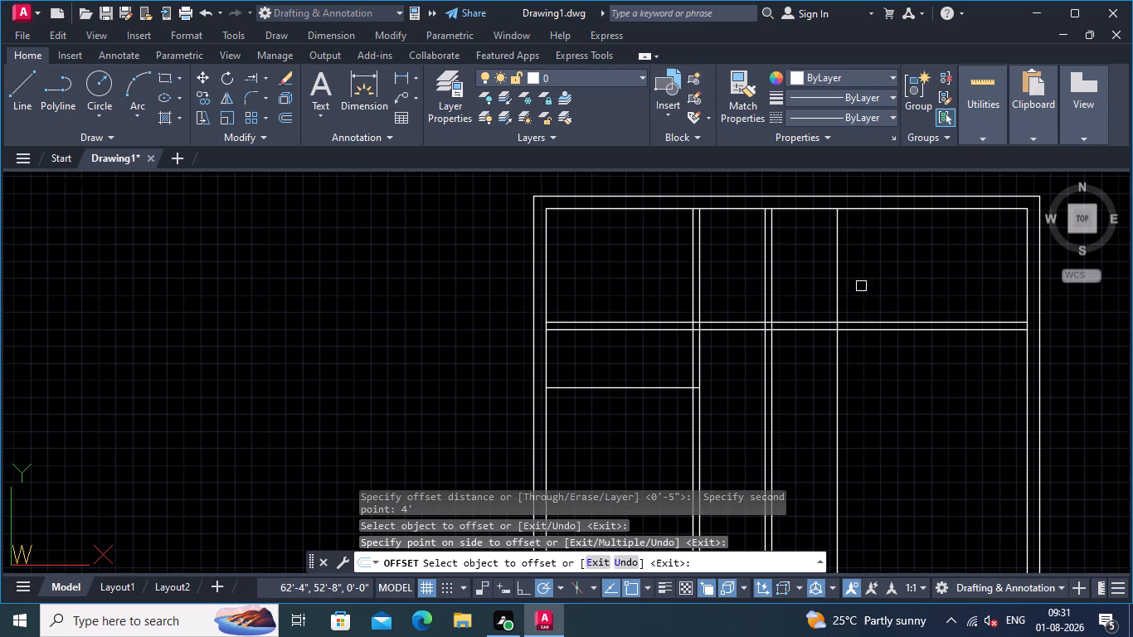
{"action": "right_click", "coordinate": [865, 253]}
{"action": "left_click", "coordinate": [899, 260]}
Offset the rightmost single vertical line 5" to the right to form the third vertical partition wall.
{"action": "right_click", "coordinate": [888, 260]}
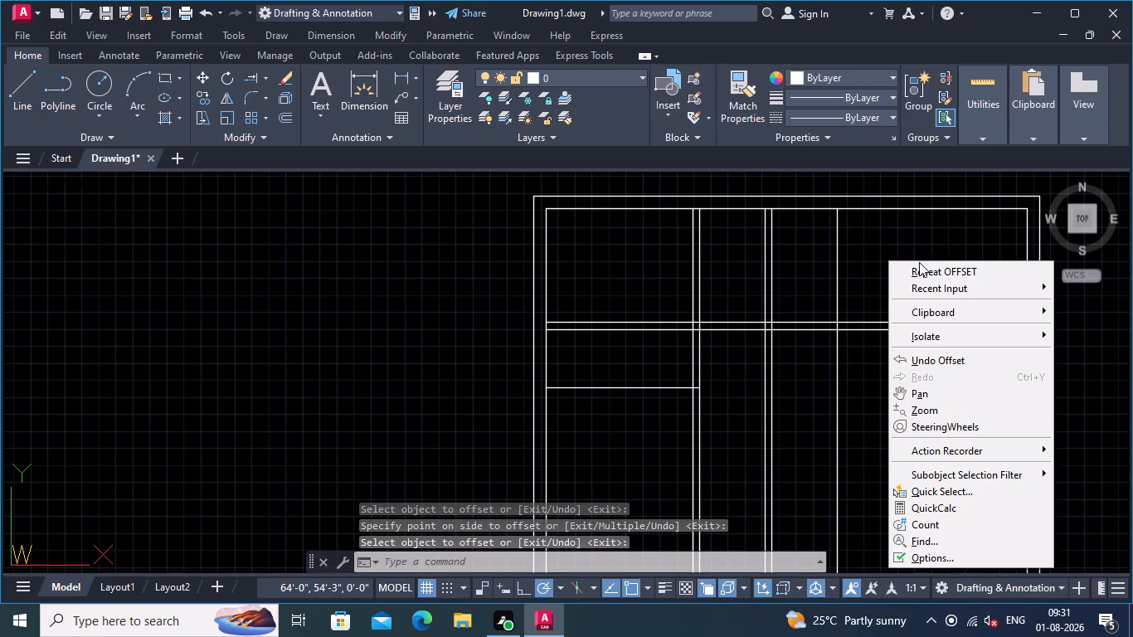
{"action": "left_click", "coordinate": [927, 265]}
{"action": "left_click", "coordinate": [839, 289]}
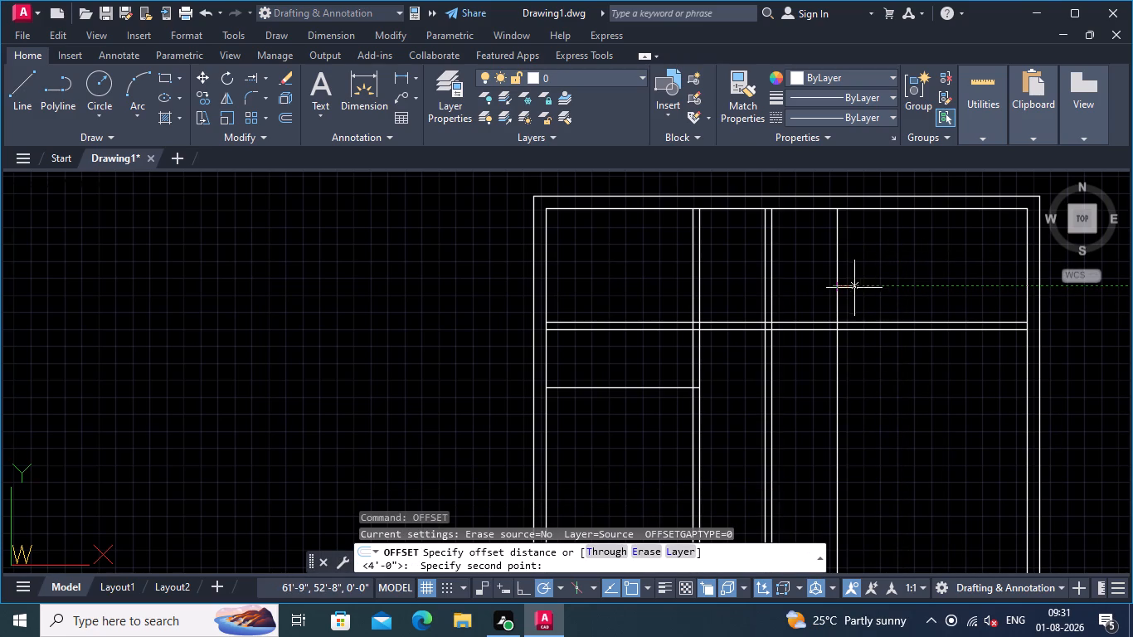
{"action": "key", "text": "5"}
{"action": "key", "text": "shift+quotedbl"}
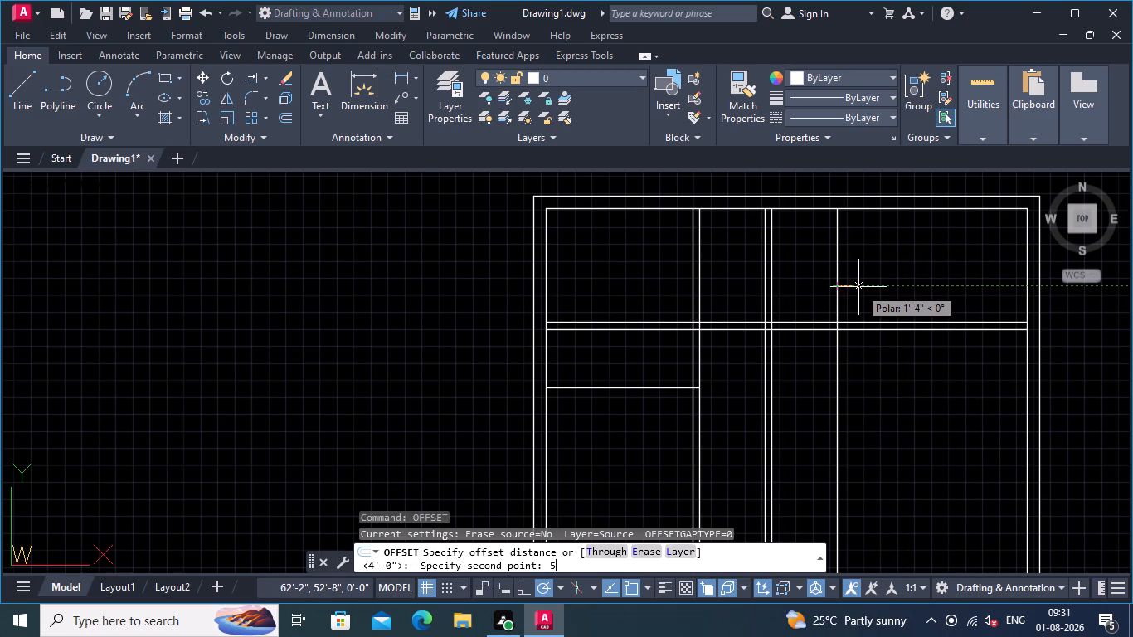
{"action": "key", "text": "Return"}
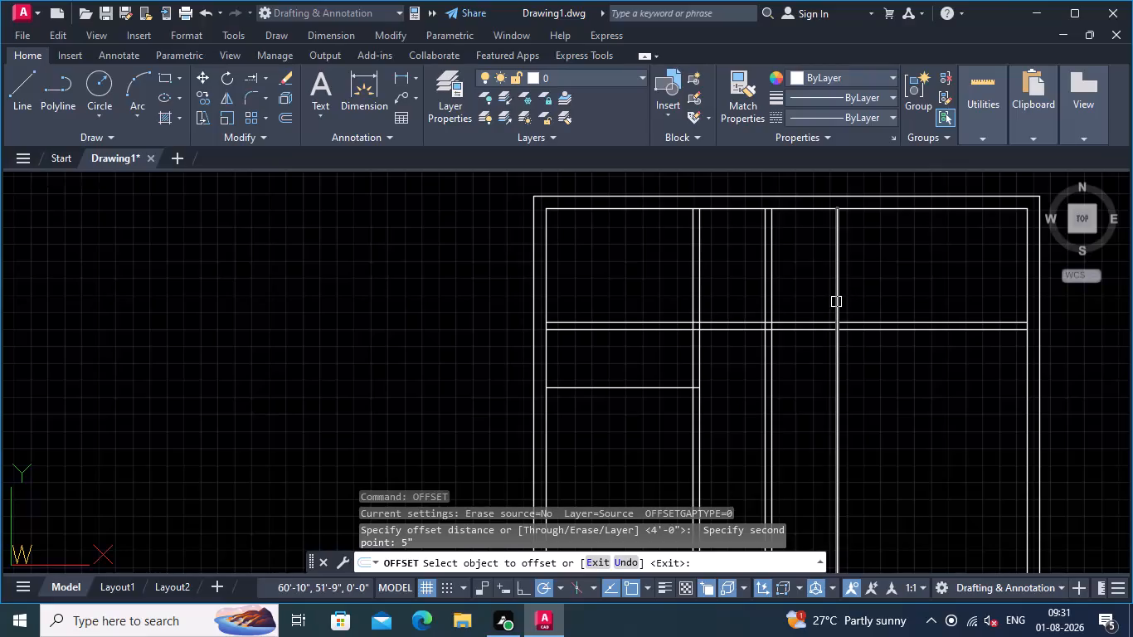
{"action": "left_click", "coordinate": [835, 302]}
{"action": "left_click", "coordinate": [868, 295]}
{"action": "scroll", "coordinate": [881, 279], "scroll_direction": "down", "scroll_amount": 1}
{"action": "middle_click_drag", "start_coordinate": [881, 279], "coordinate": [845, 247]}
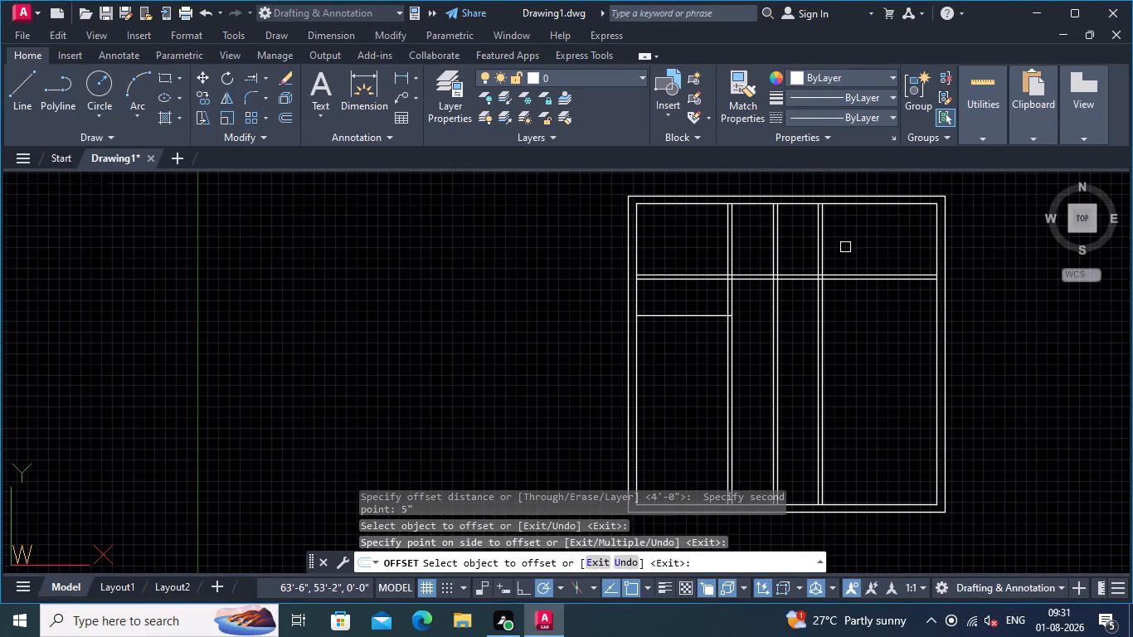
{"action": "right_click", "coordinate": [868, 364]}
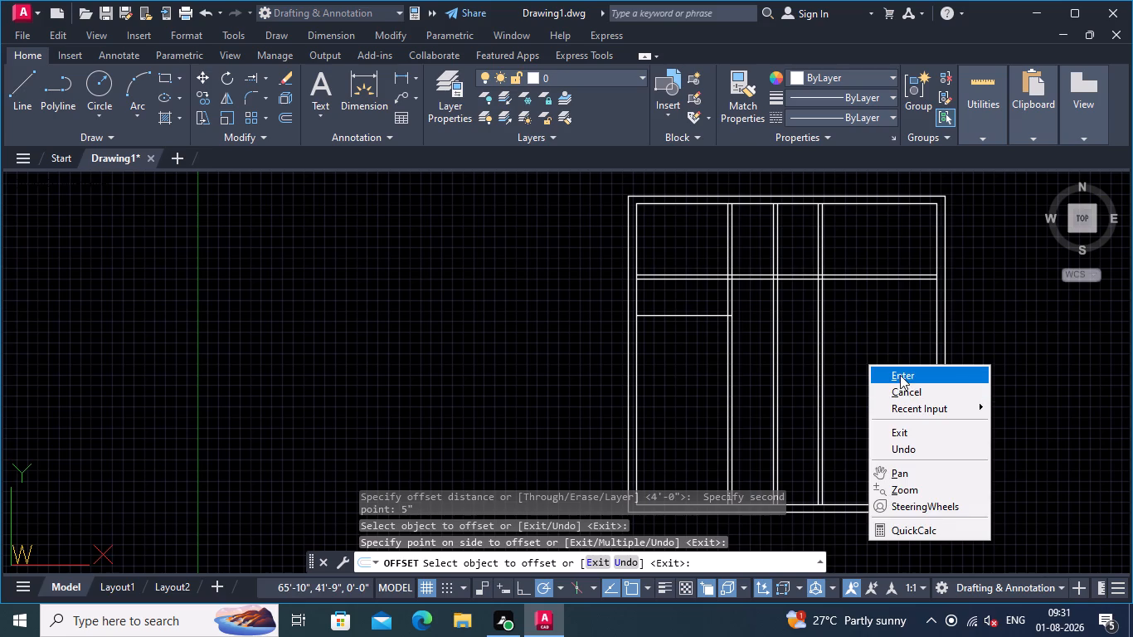
{"action": "left_click", "coordinate": [902, 375]}
Offset the inner square's top horizontal line 11' downward across the full interior width.
{"action": "right_click", "coordinate": [903, 349]}
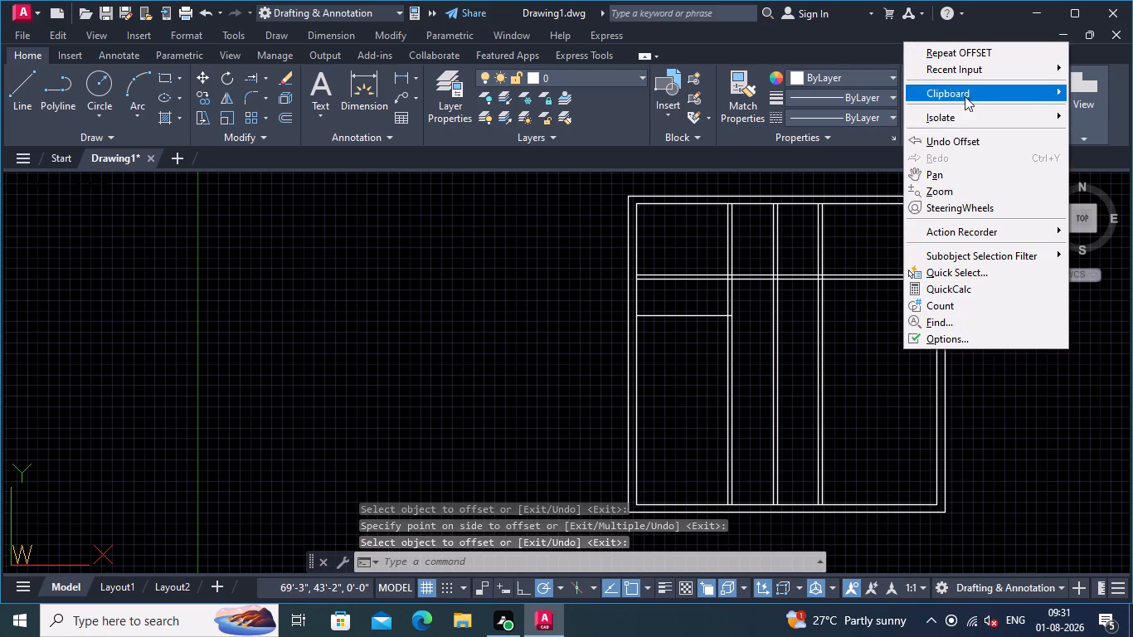
{"action": "left_click", "coordinate": [965, 51]}
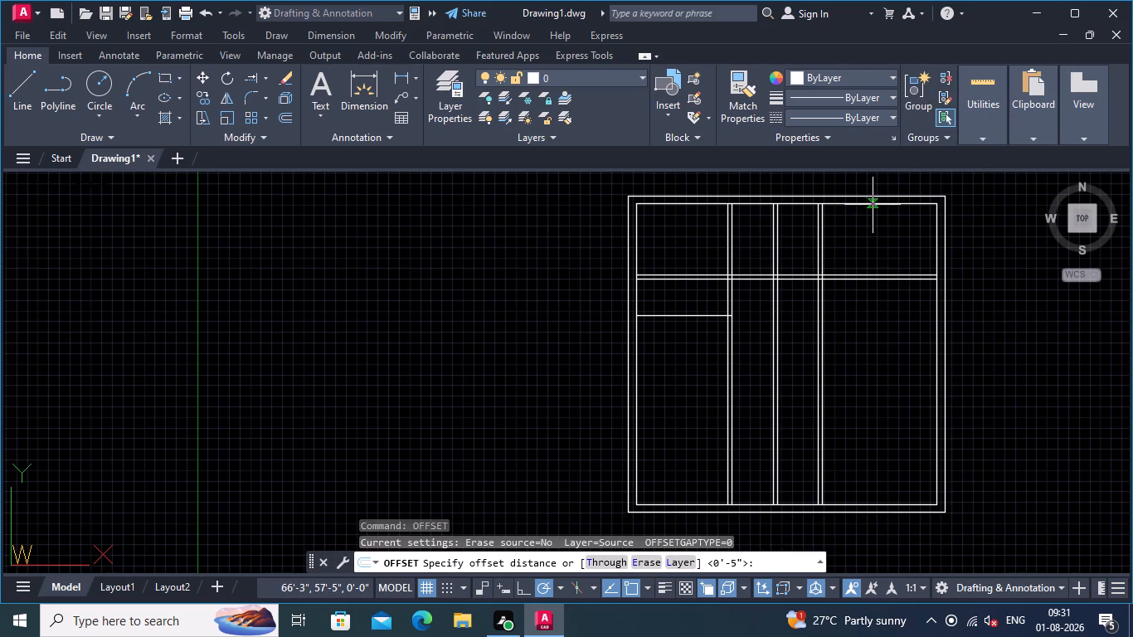
{"action": "left_click", "coordinate": [873, 205]}
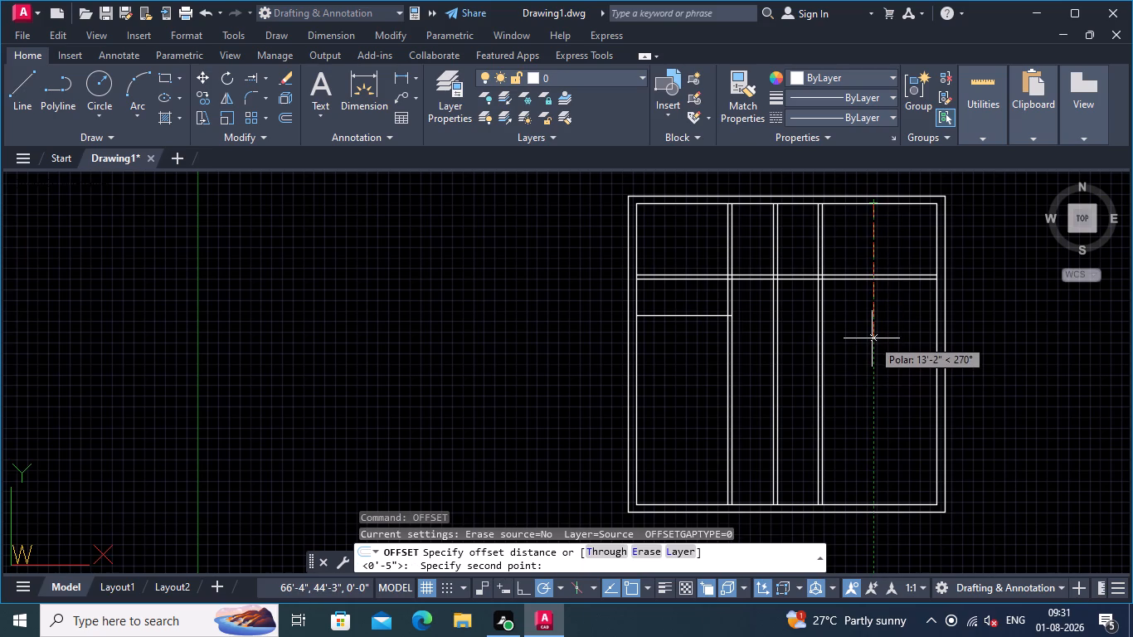
{"action": "type", "text": "11'"}
{"action": "key", "text": "Return"}
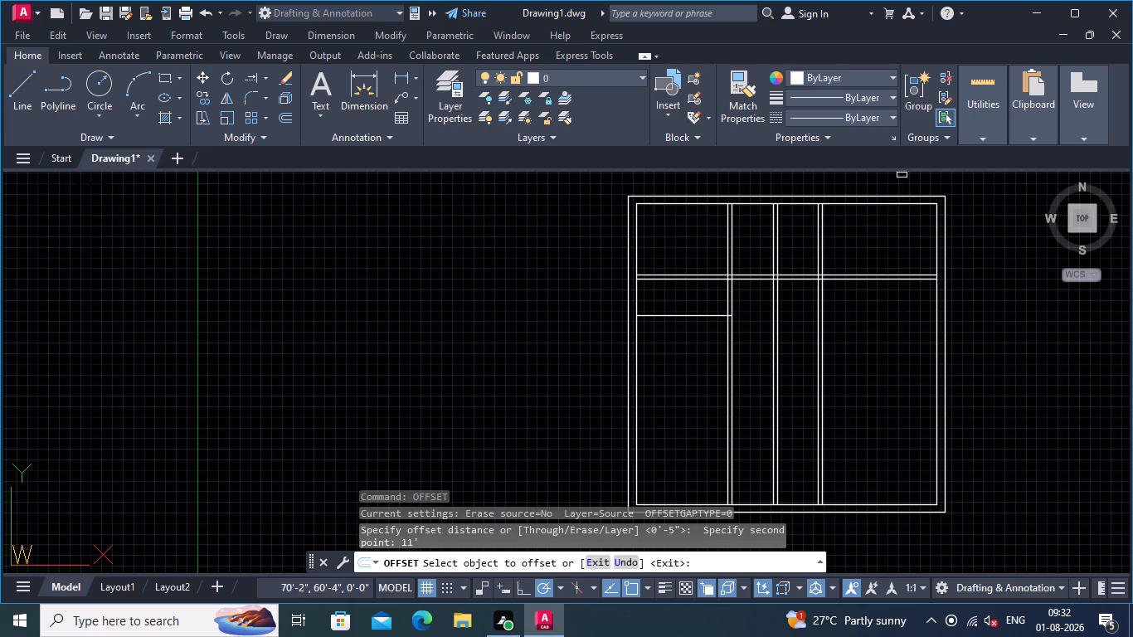
{"action": "left_click", "coordinate": [873, 207]}
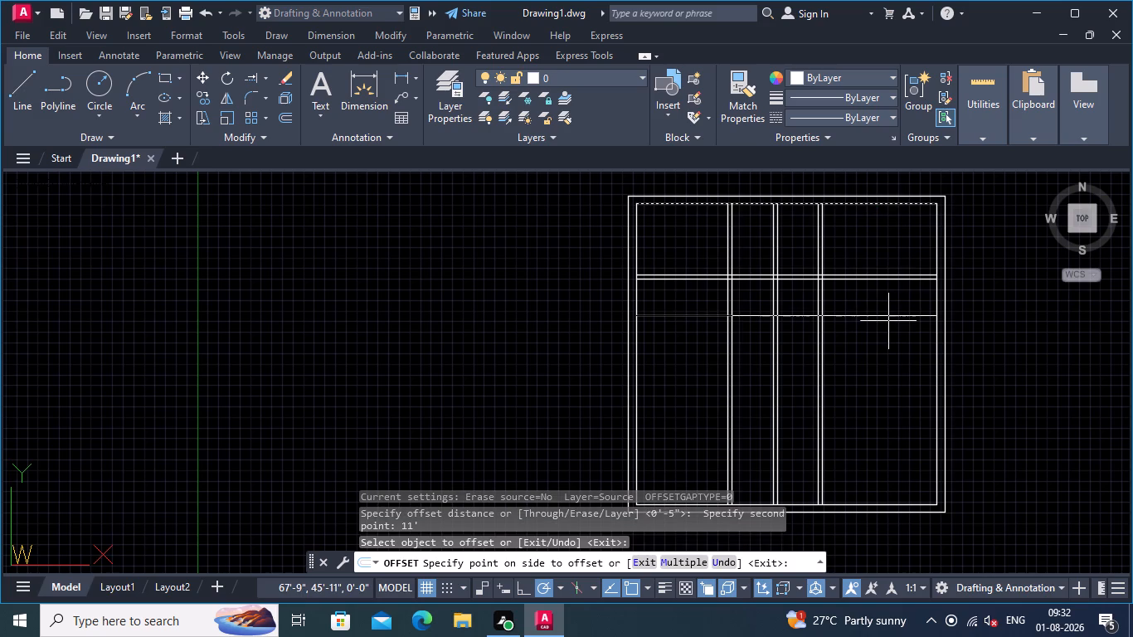
{"action": "left_click", "coordinate": [888, 321]}
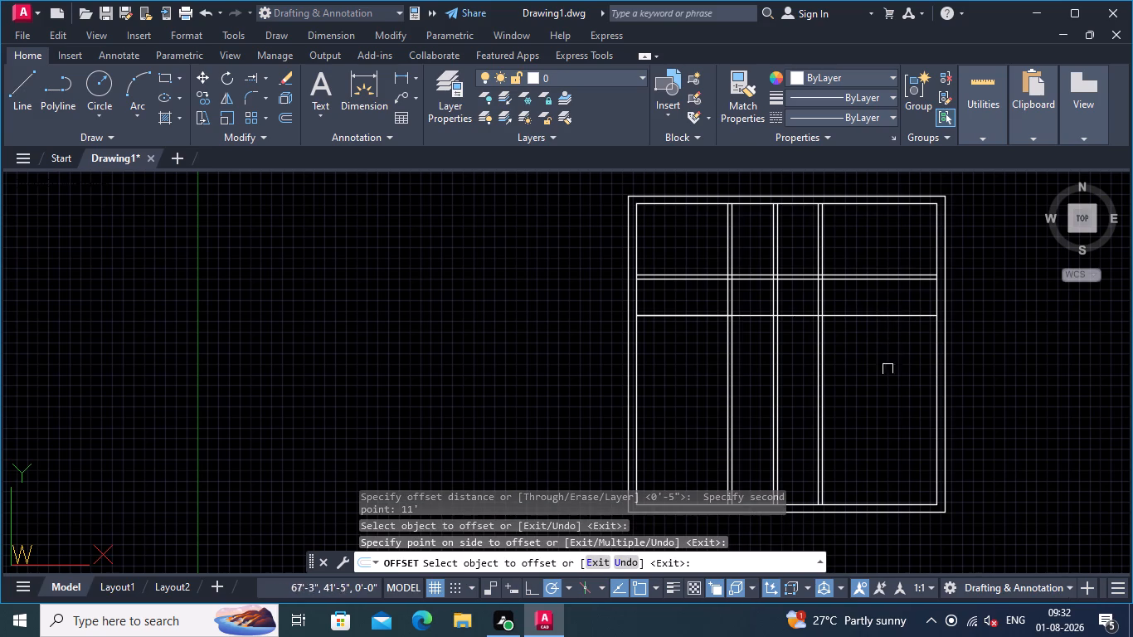
{"action": "scroll", "coordinate": [891, 361], "scroll_direction": "down", "scroll_amount": 1}
{"action": "middle_click", "coordinate": [889, 362]}
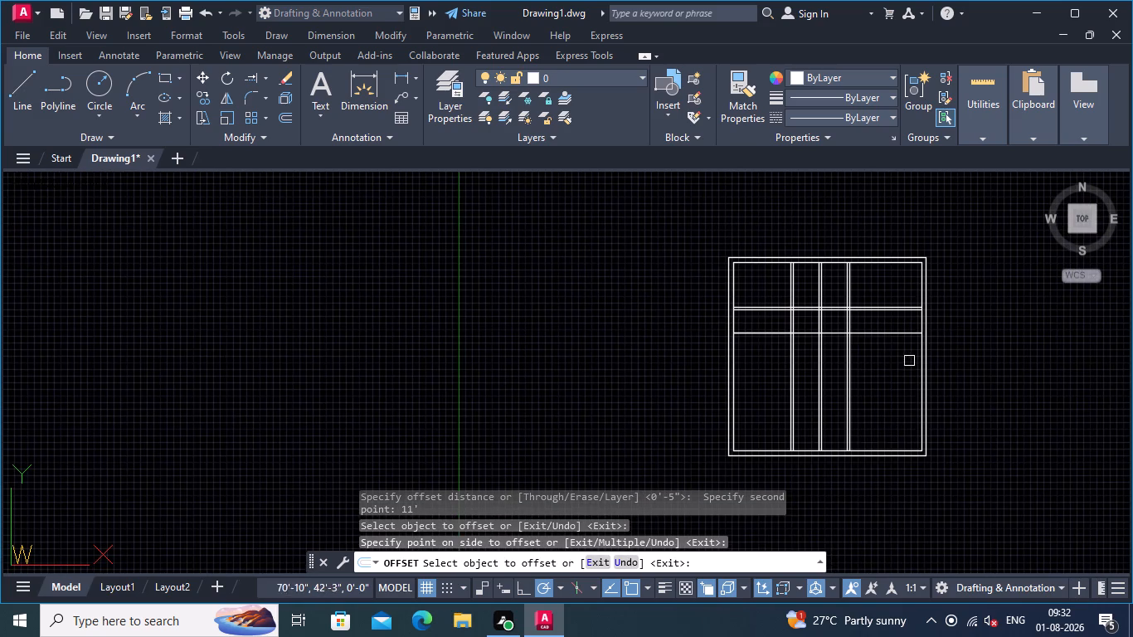
{"action": "key", "text": "Return"}
{"action": "middle_click_drag", "start_coordinate": [894, 365], "coordinate": [1029, 362]}
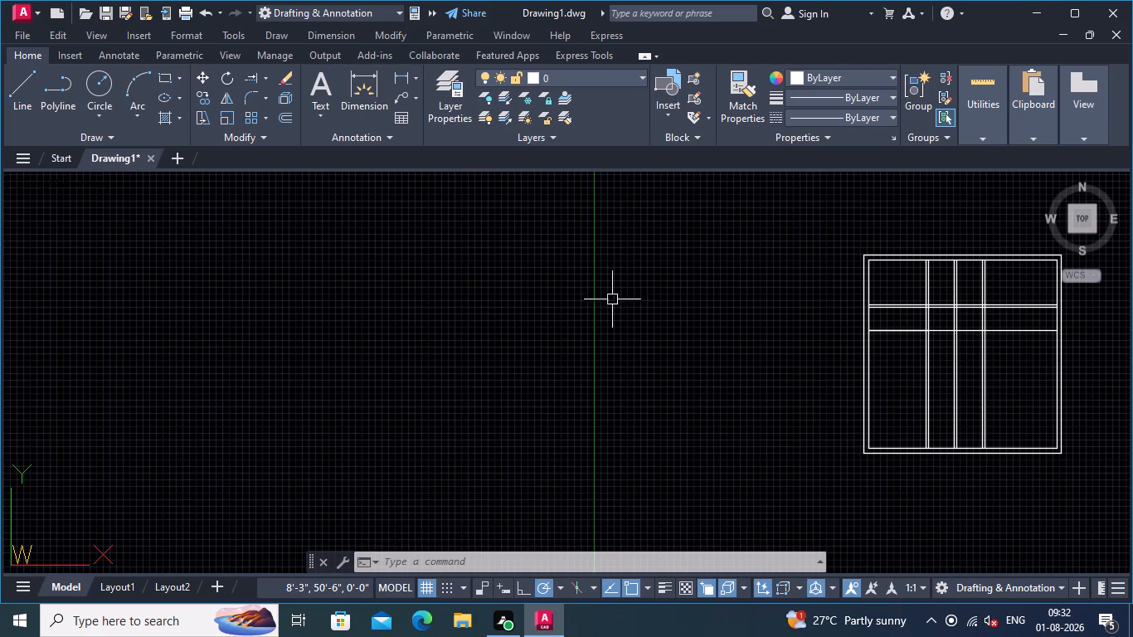
Trim away the upper horizontal double-line wall left of the first vertical partition and right of the third one.
{"action": "type", "text": "TR"}
{"action": "key", "text": "Return"}
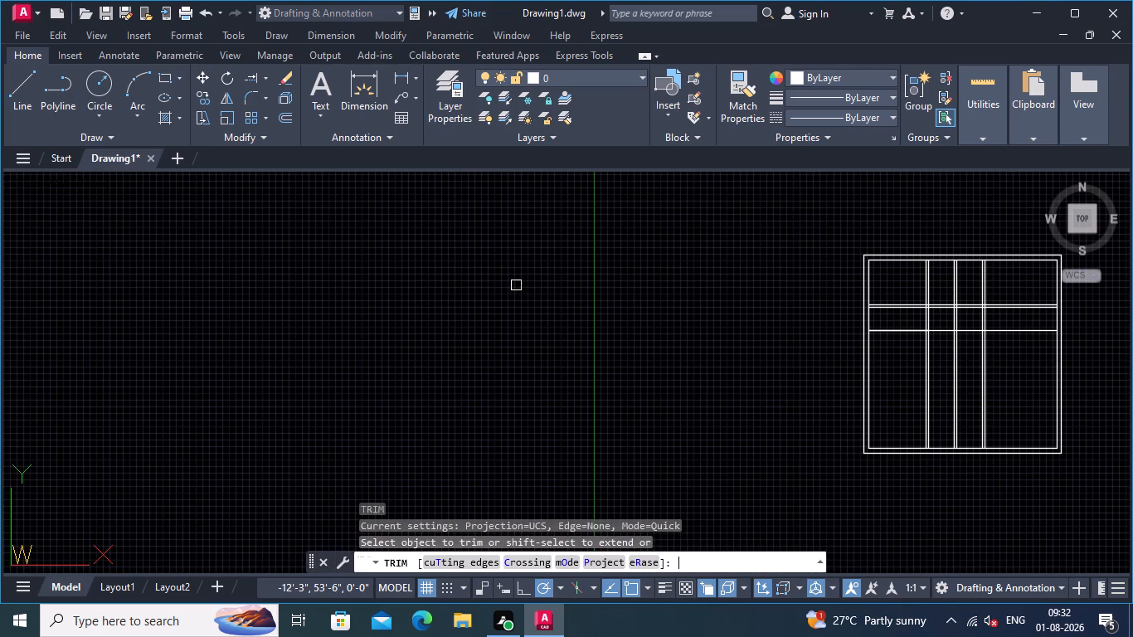
{"action": "left_click", "coordinate": [904, 289]}
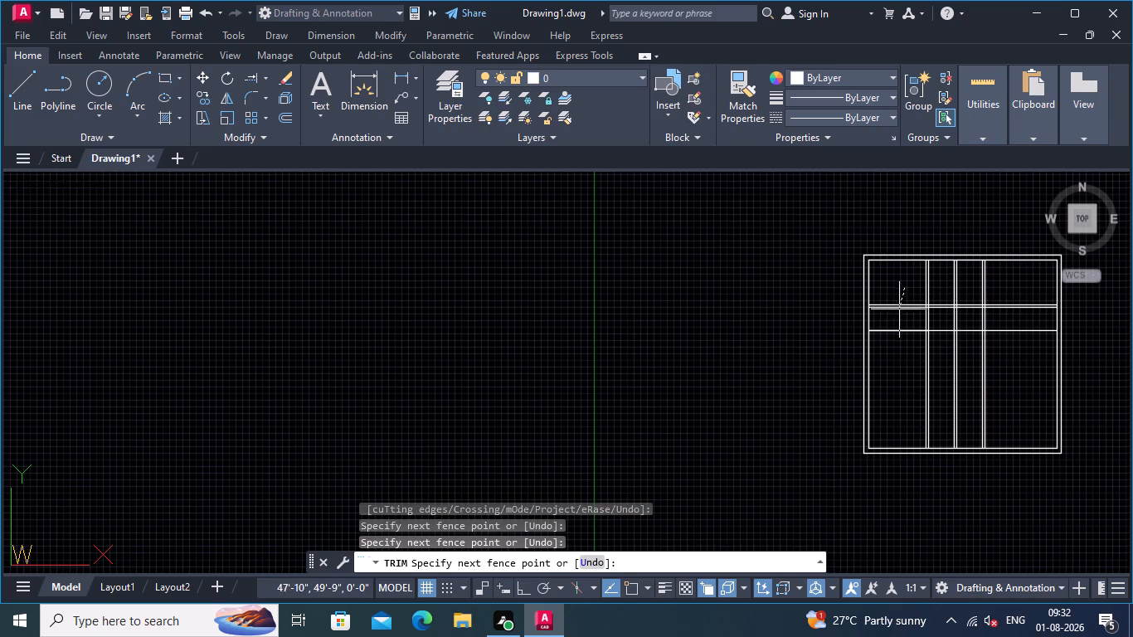
{"action": "left_click", "coordinate": [906, 317]}
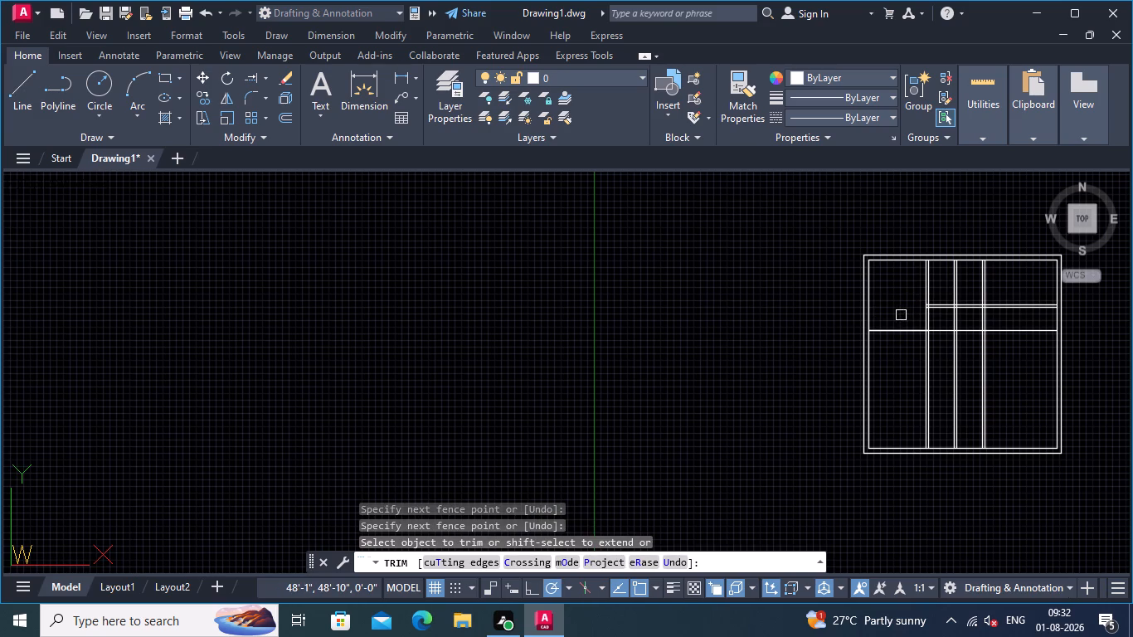
{"action": "middle_click_drag", "start_coordinate": [900, 315], "coordinate": [807, 304]}
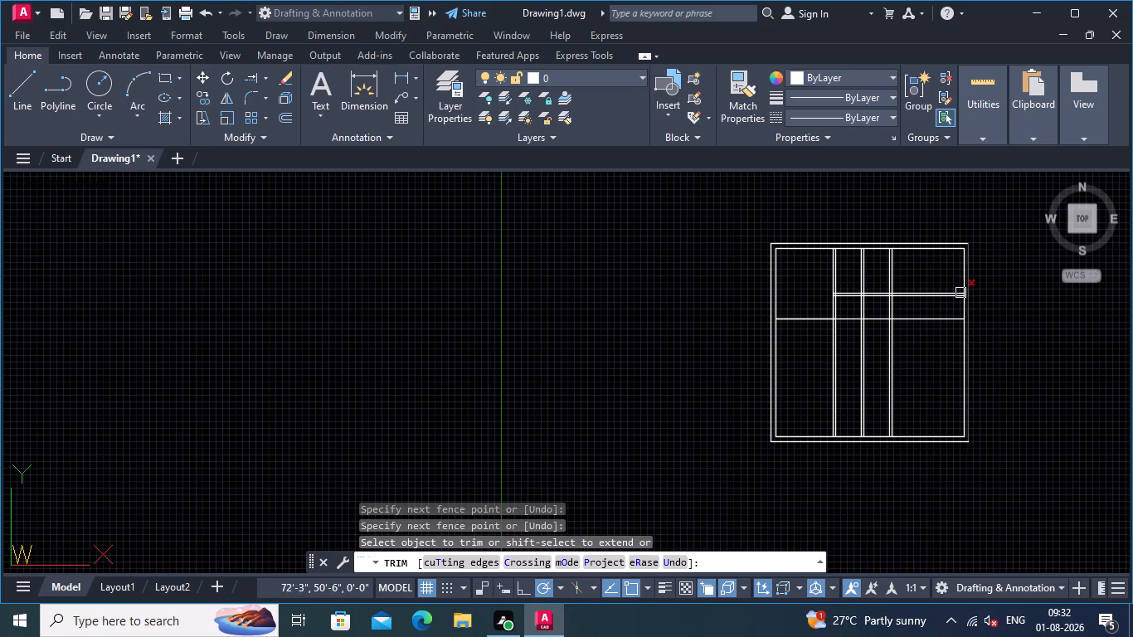
{"action": "left_click", "coordinate": [934, 265]}
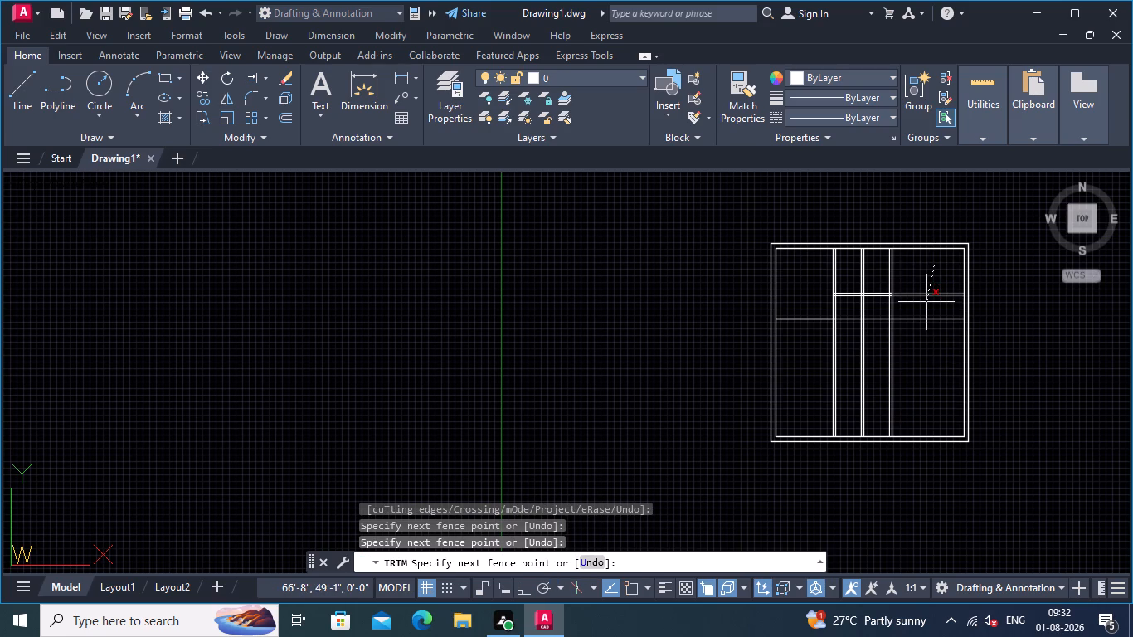
{"action": "left_click", "coordinate": [926, 302]}
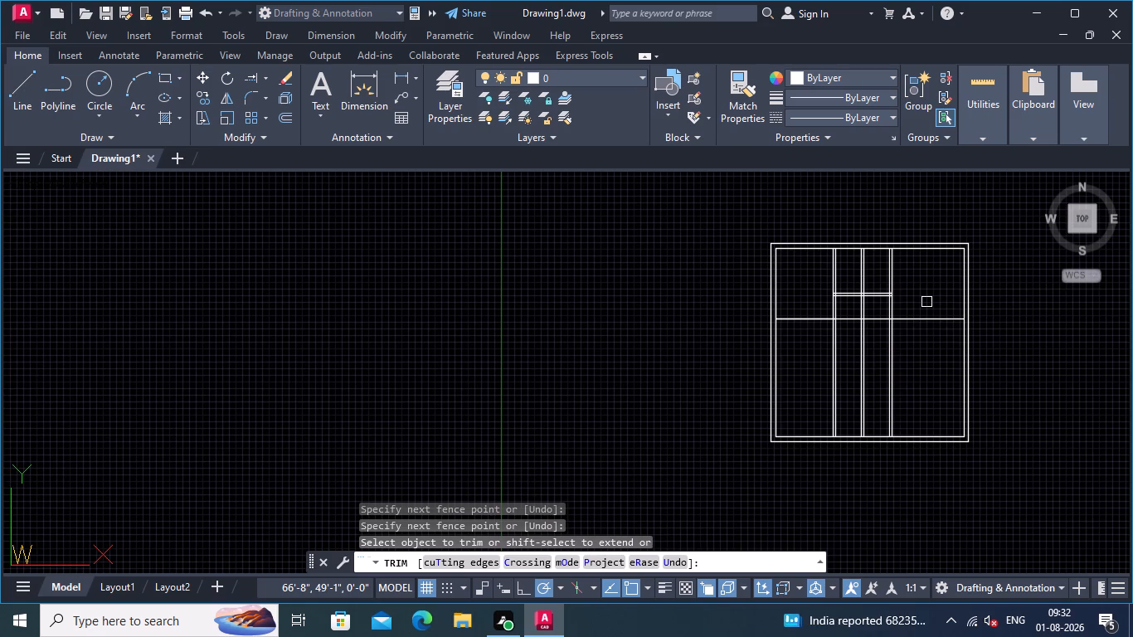
{"action": "right_click", "coordinate": [1045, 363]}
{"action": "left_click", "coordinate": [1062, 371]}
{"action": "right_click", "coordinate": [1048, 348]}
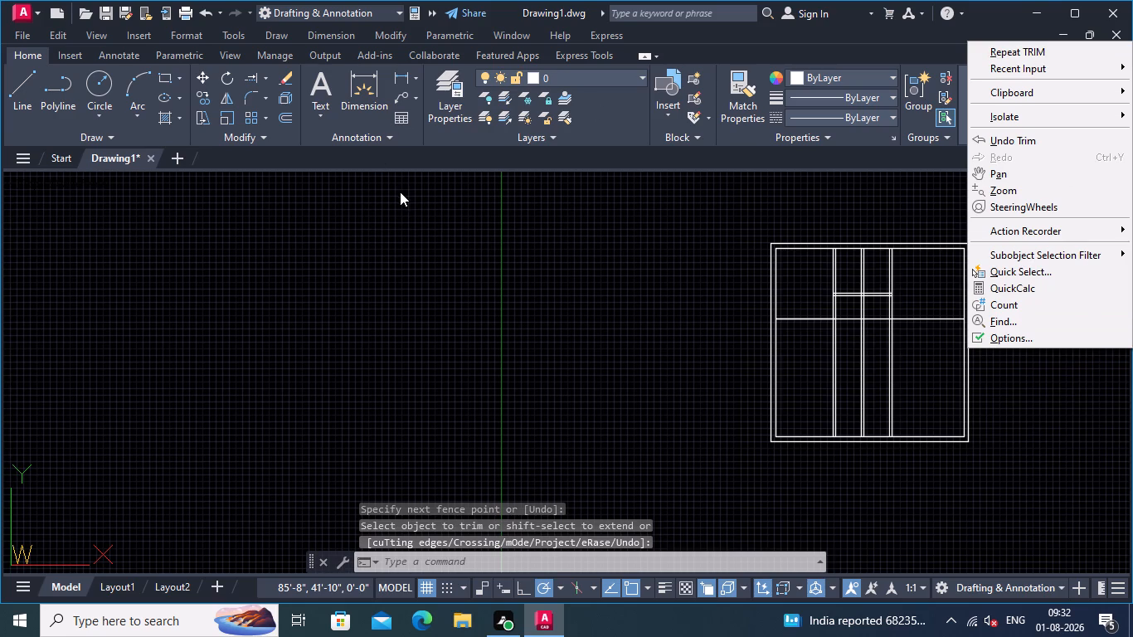
{"action": "key", "text": "Escape"}
Offset the short lower horizontal line in the left room 5" upward to form a double-line wall.
{"action": "type", "text": "OFF"}
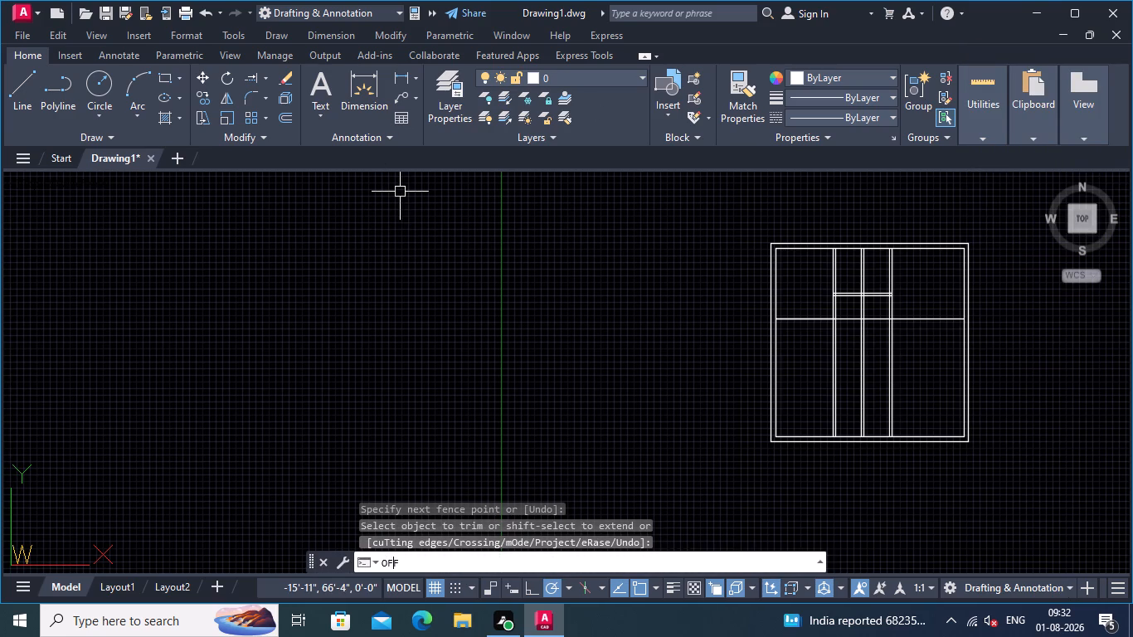
{"action": "key", "text": "Return"}
{"action": "middle_click_drag", "start_coordinate": [654, 357], "coordinate": [625, 371]}
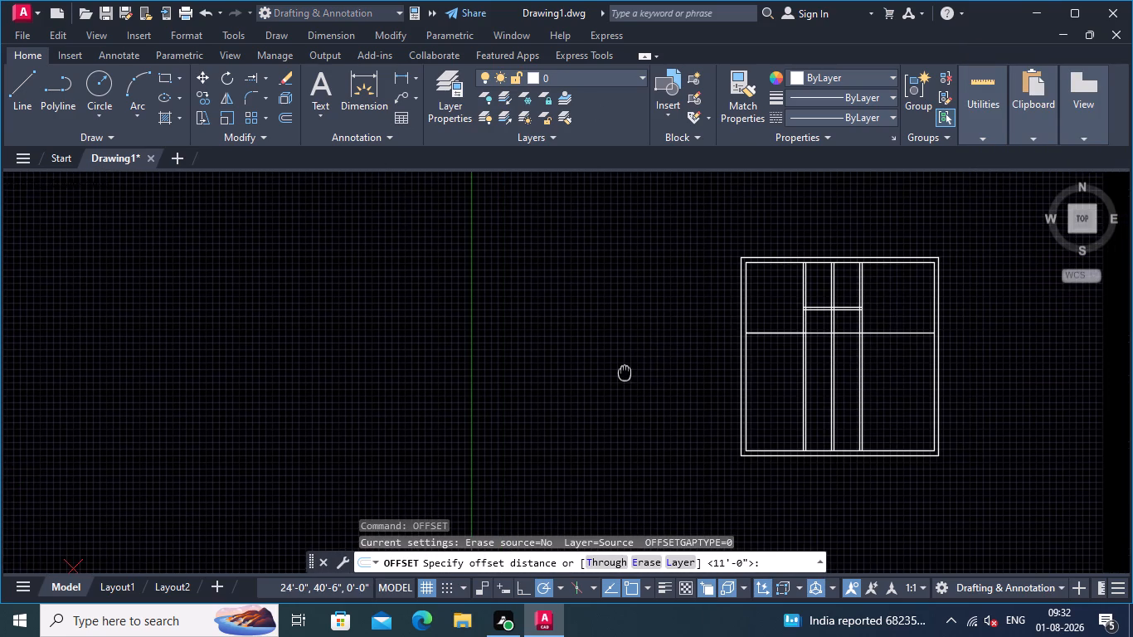
{"action": "middle_click_drag", "start_coordinate": [625, 371], "coordinate": [624, 371]}
{"action": "scroll", "coordinate": [768, 337], "scroll_direction": "up", "scroll_amount": 2}
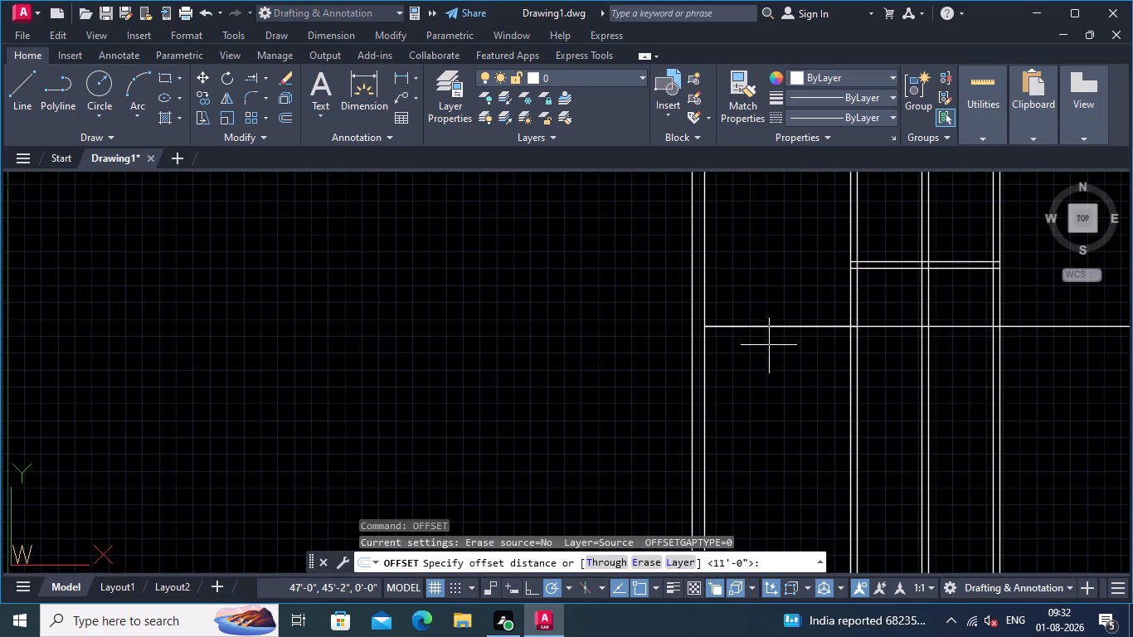
{"action": "left_click", "coordinate": [771, 327]}
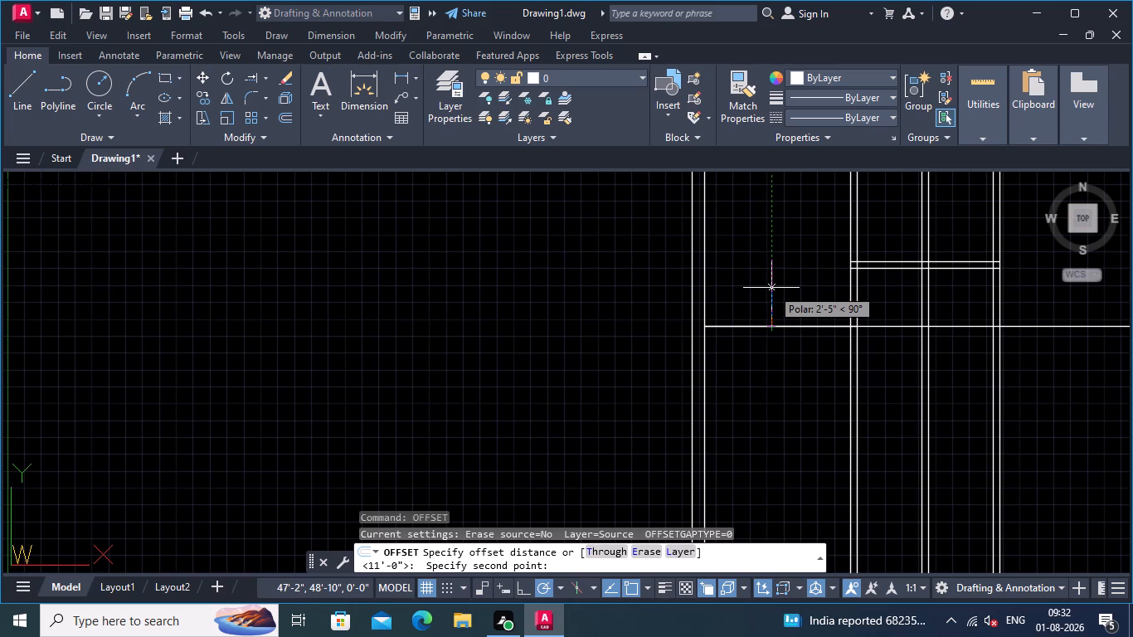
{"action": "key", "text": "5"}
{"action": "key", "text": "shift+quotedbl"}
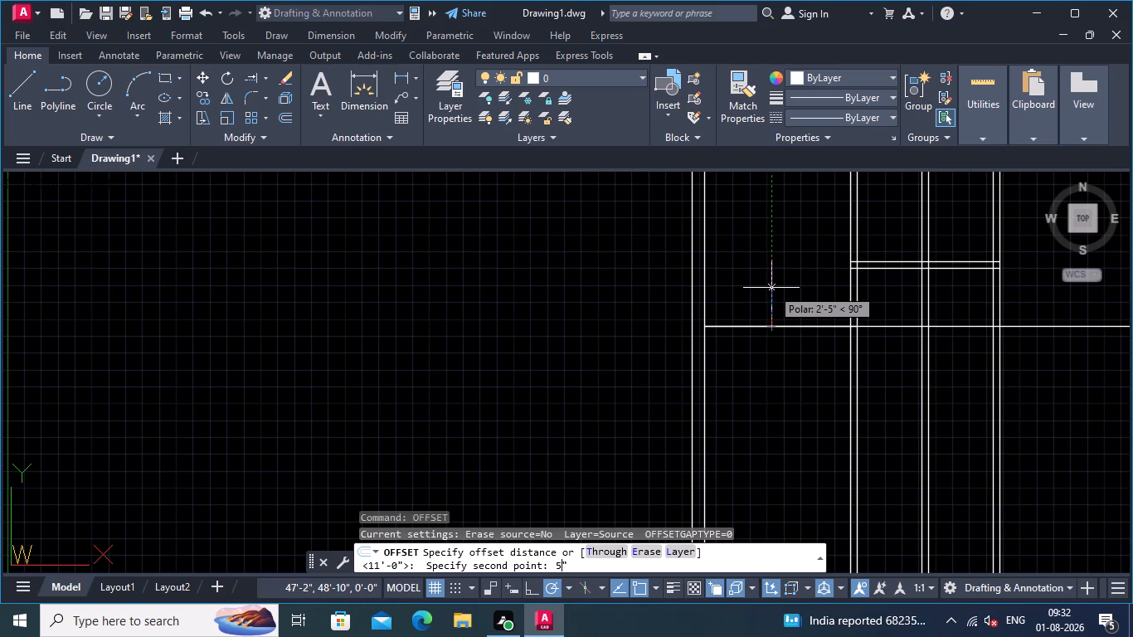
{"action": "key", "text": "Return"}
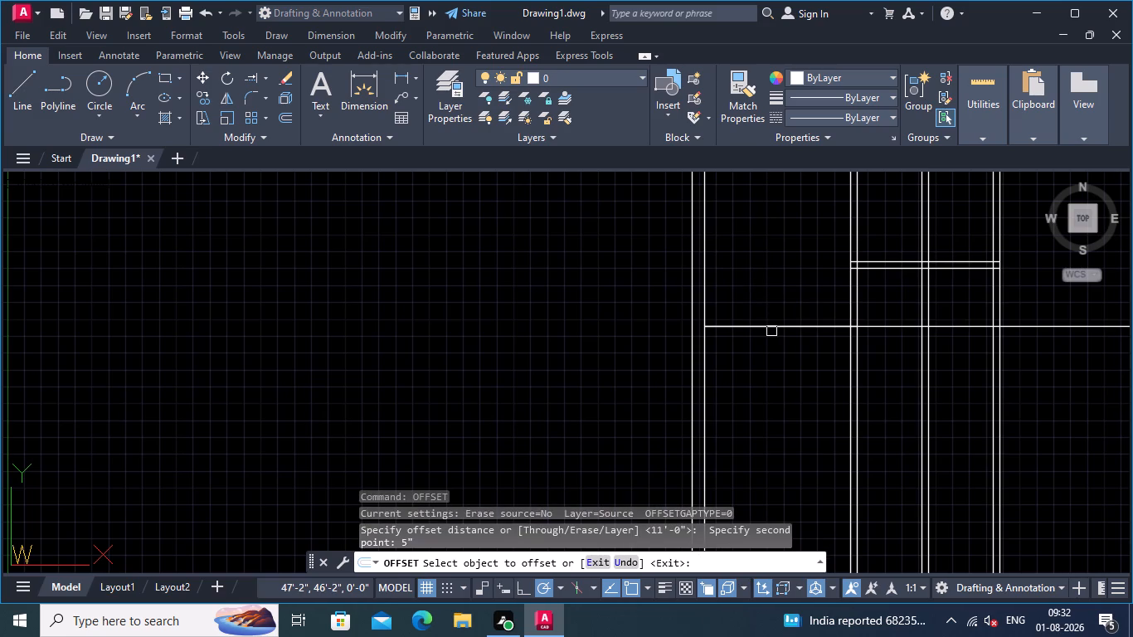
{"action": "left_click", "coordinate": [773, 325]}
{"action": "left_click", "coordinate": [812, 362]}
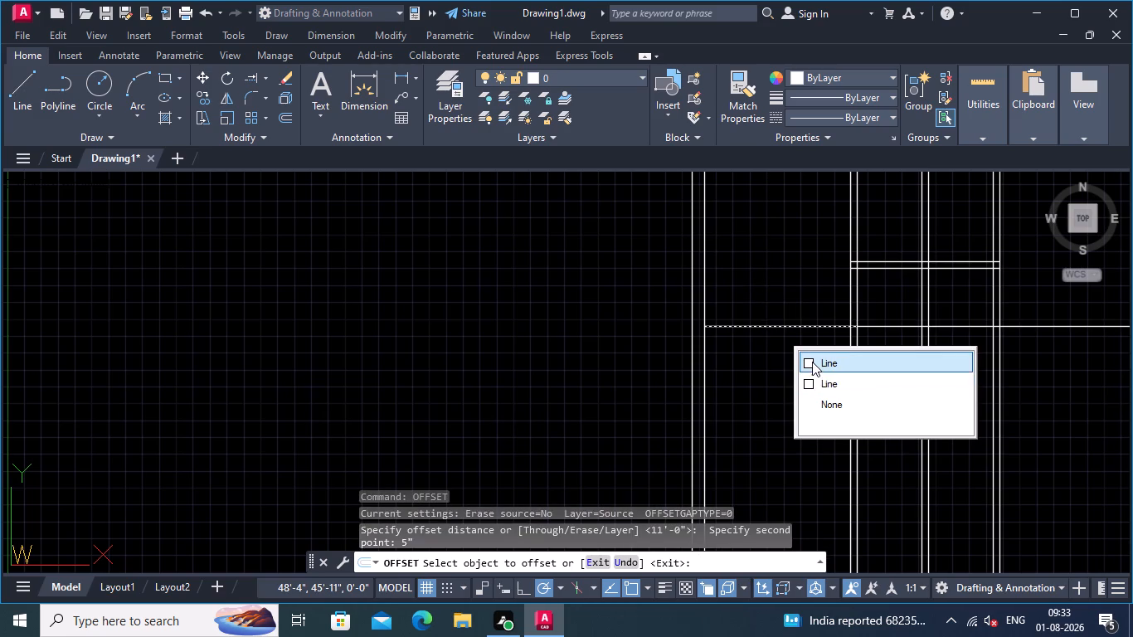
{"action": "left_click", "coordinate": [800, 314]}
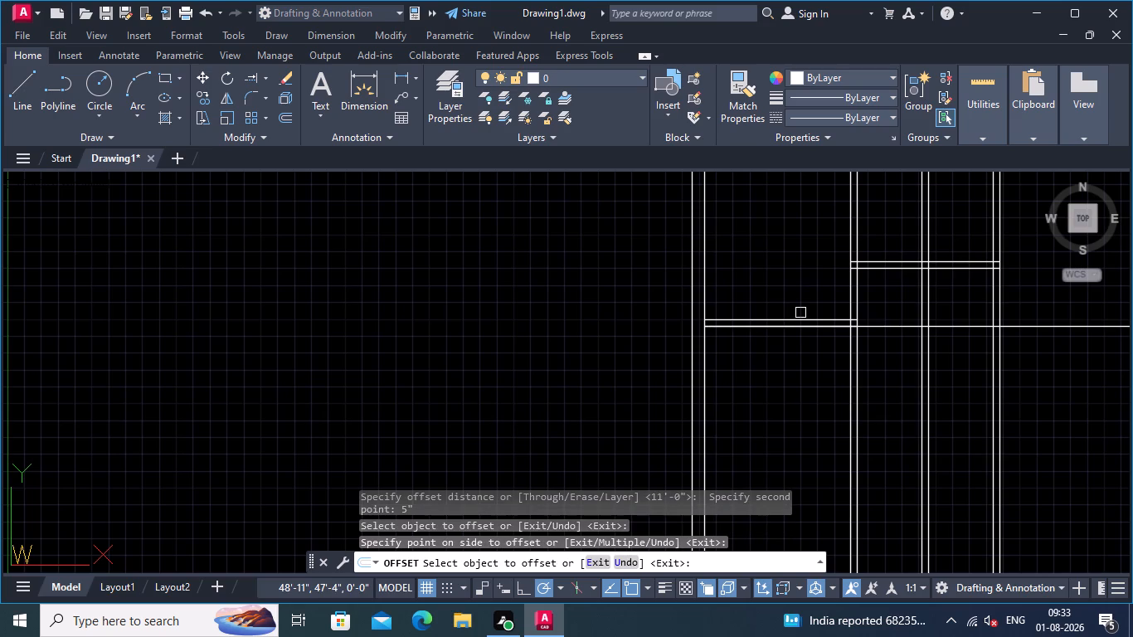
{"action": "middle_click_drag", "start_coordinate": [784, 306], "coordinate": [739, 318]}
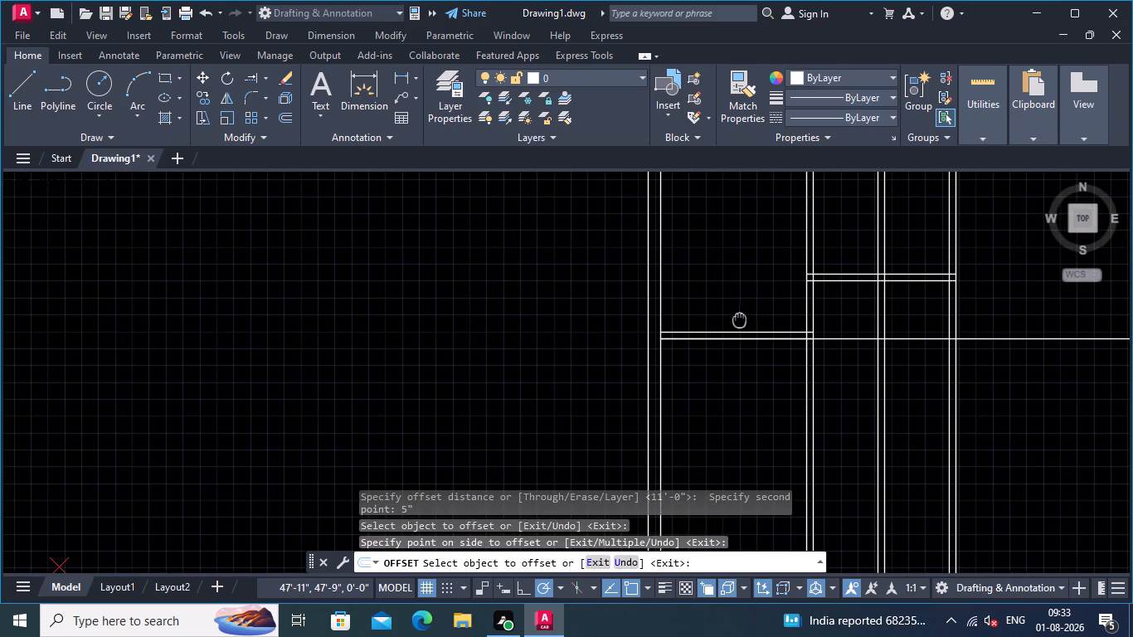
{"action": "middle_click_drag", "start_coordinate": [739, 318], "coordinate": [736, 320]}
{"action": "scroll", "coordinate": [736, 320], "scroll_direction": "down", "scroll_amount": 1}
{"action": "middle_click_drag", "start_coordinate": [723, 324], "coordinate": [701, 334]}
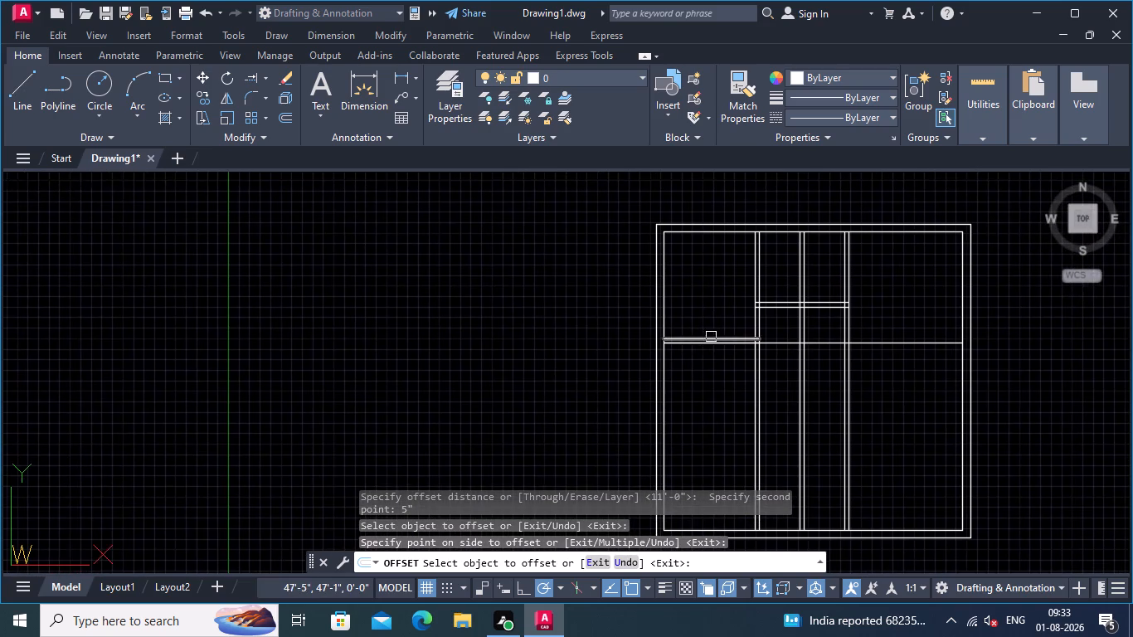
{"action": "scroll", "coordinate": [713, 343], "scroll_direction": "down", "scroll_amount": 1}
{"action": "scroll", "coordinate": [845, 383], "scroll_direction": "up", "scroll_amount": 2}
{"action": "right_click", "coordinate": [836, 351]}
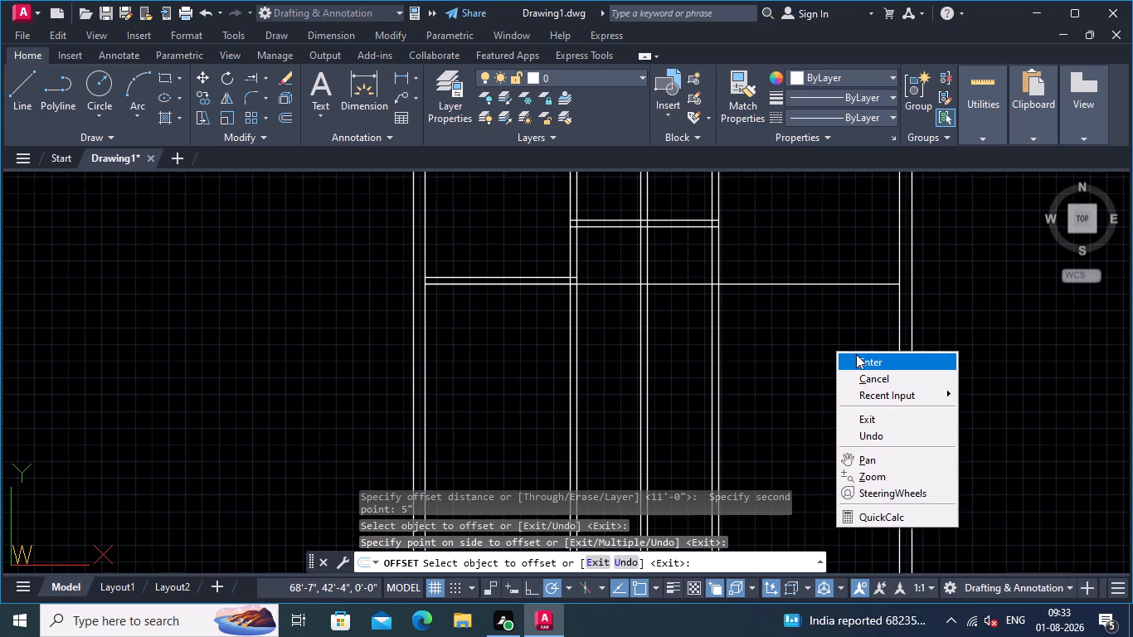
{"action": "key", "text": "Escape"}
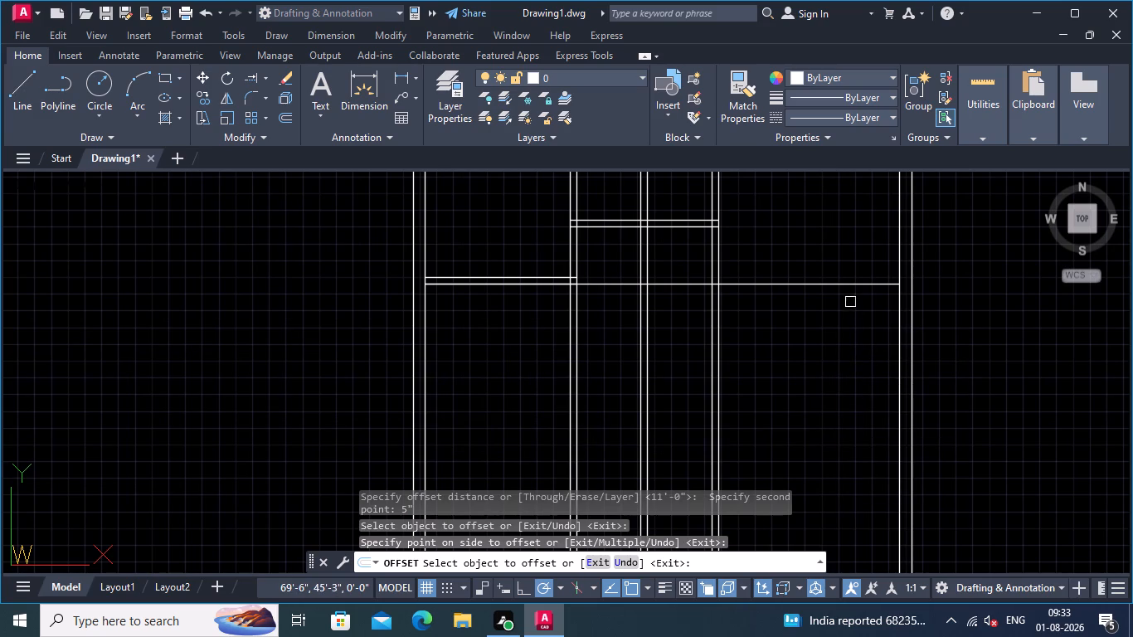
Offset the full-width lower horizontal line 5" upward, continuing the double-line wall to the right inner wall.
{"action": "left_click", "coordinate": [847, 285]}
{"action": "left_click", "coordinate": [847, 255]}
{"action": "scroll", "coordinate": [828, 342], "scroll_direction": "down", "scroll_amount": 1}
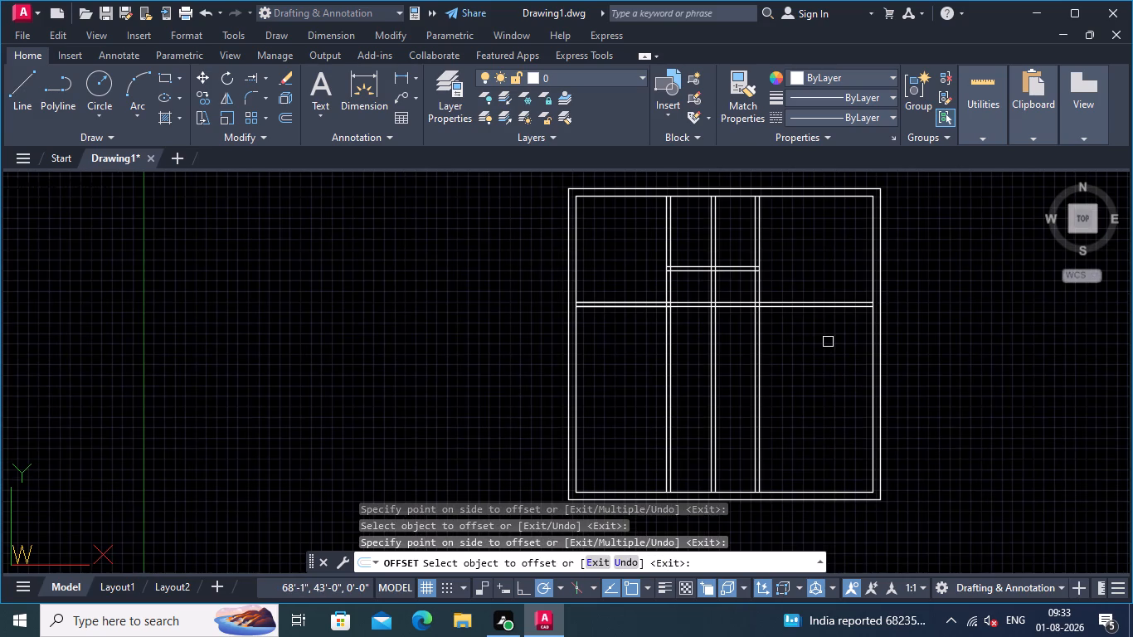
{"action": "key", "text": "Return"}
Trim the lower horizontal double-line wall between the first and third vertical partitions, including the short pieces inside the middle partition.
{"action": "type", "text": "TR"}
{"action": "key", "text": "Return"}
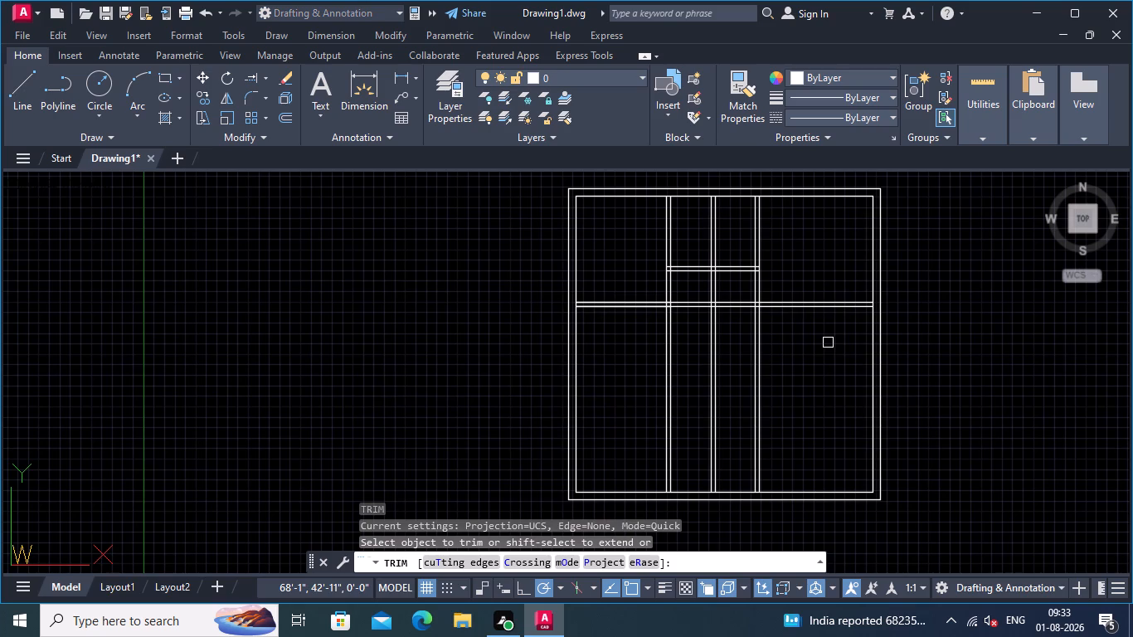
{"action": "middle_click_drag", "start_coordinate": [827, 343], "coordinate": [853, 404]}
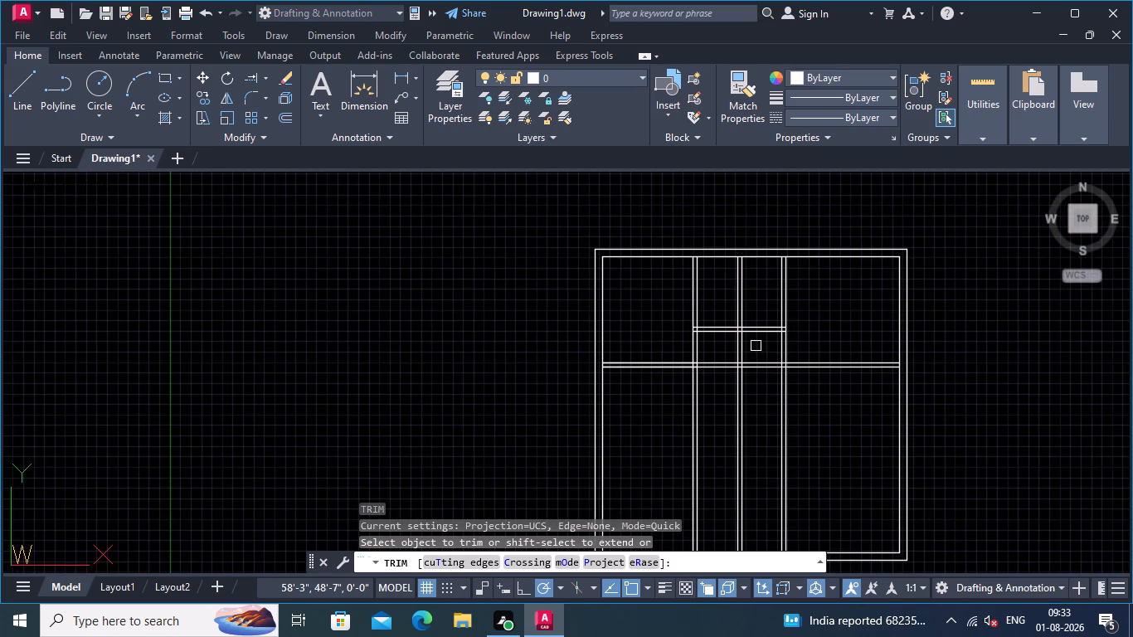
{"action": "left_click", "coordinate": [756, 346]}
{"action": "left_click", "coordinate": [756, 391]}
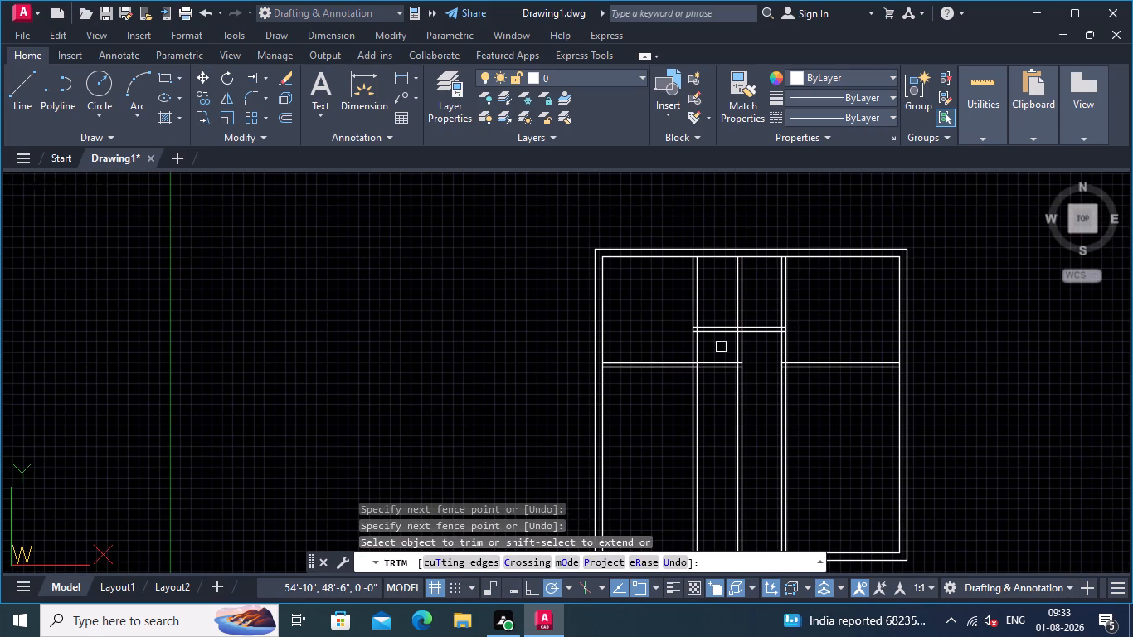
{"action": "left_click", "coordinate": [720, 348]}
{"action": "left_click", "coordinate": [717, 380]}
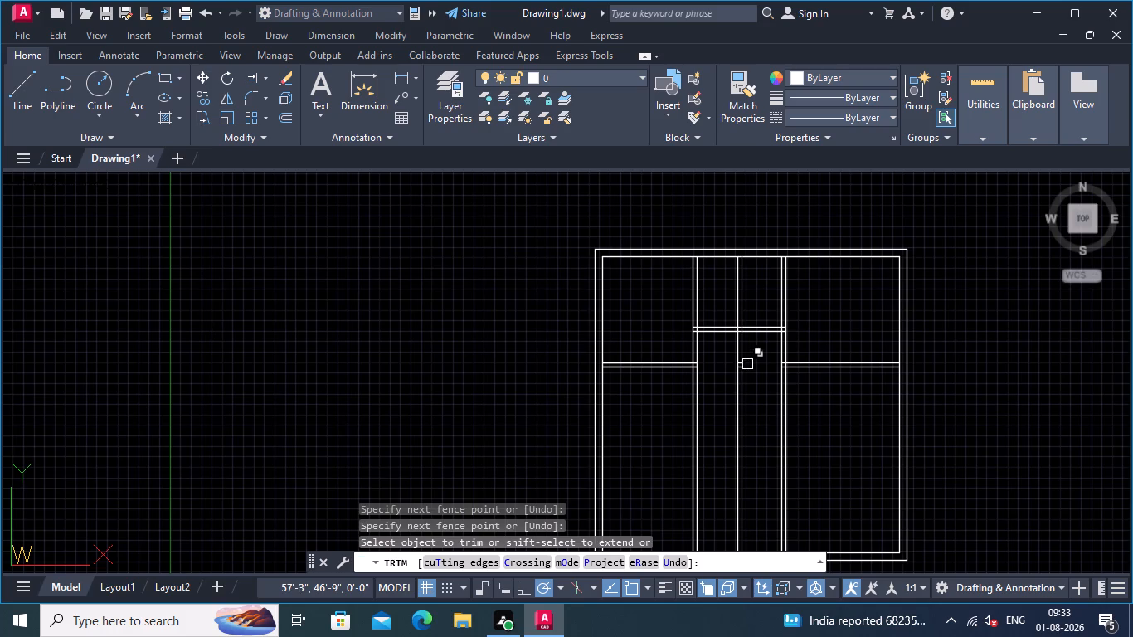
{"action": "scroll", "coordinate": [747, 364], "scroll_direction": "up", "scroll_amount": 4}
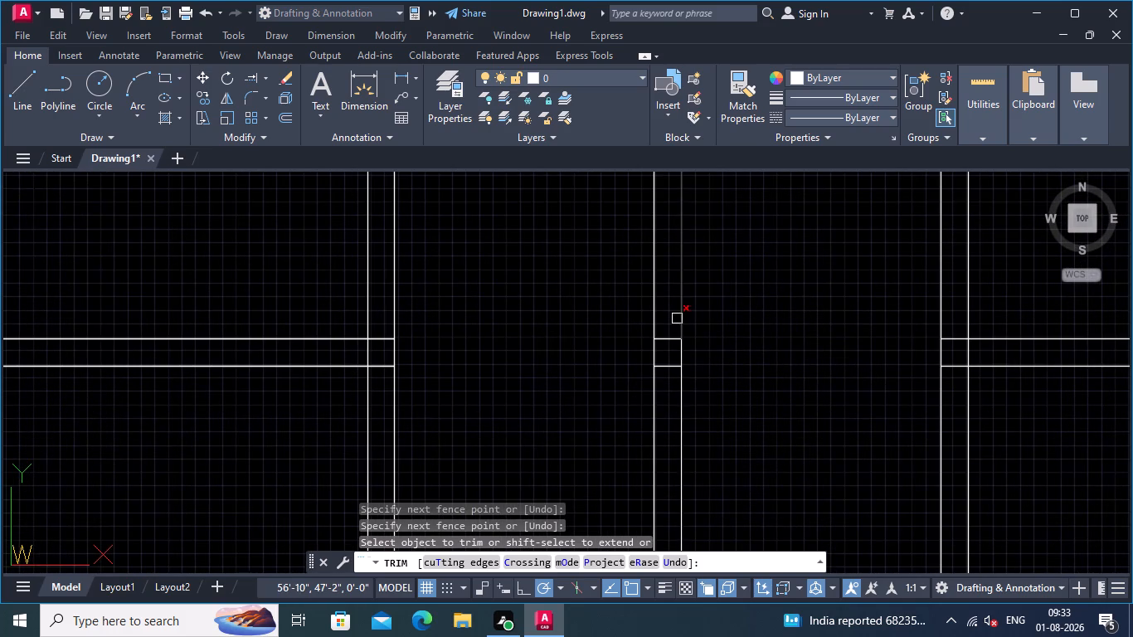
{"action": "left_click", "coordinate": [673, 318]}
{"action": "left_click", "coordinate": [669, 375]}
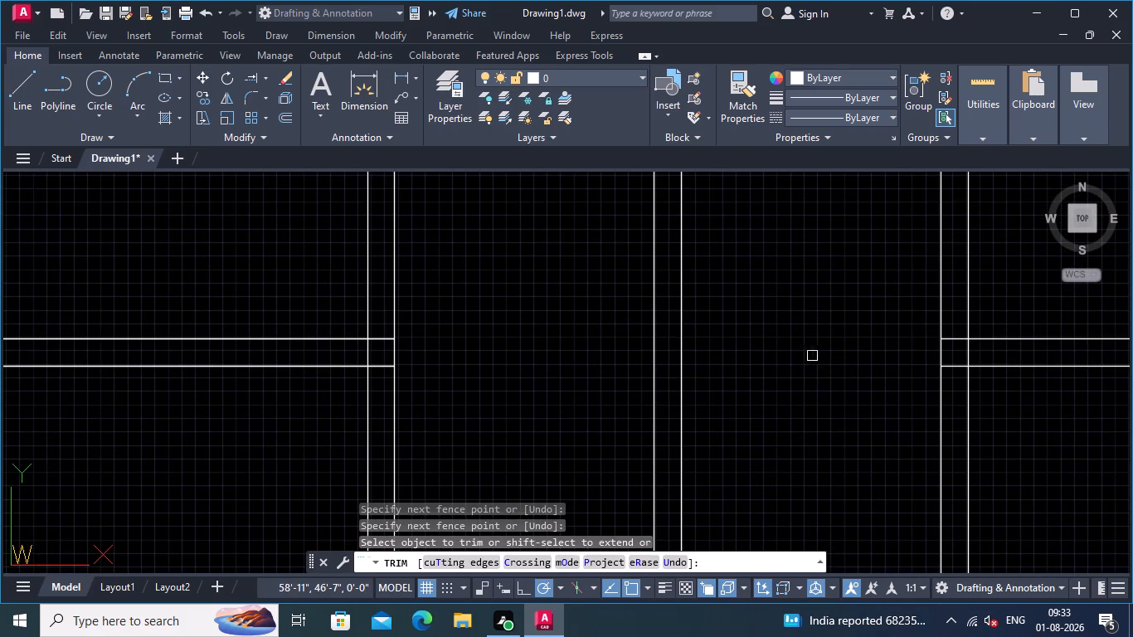
Trim the upper line of the right room's horizontal wall where it crosses inside the third vertical partition.
{"action": "scroll", "coordinate": [810, 357], "scroll_direction": "down", "scroll_amount": 2}
{"action": "middle_click_drag", "start_coordinate": [805, 360], "coordinate": [781, 341]}
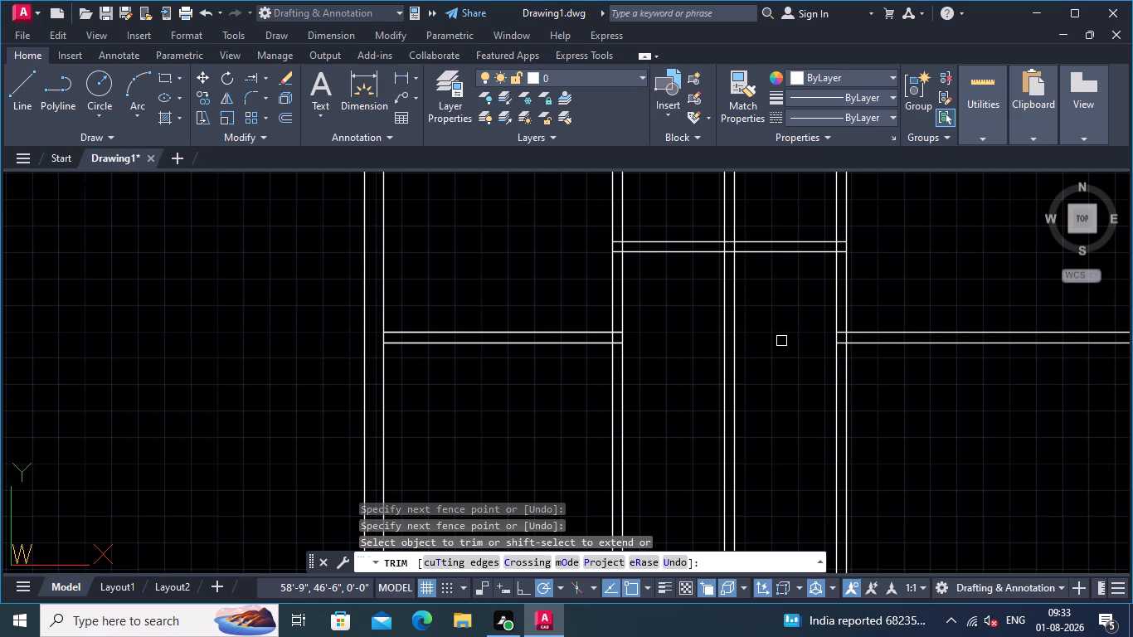
{"action": "scroll", "coordinate": [931, 305], "scroll_direction": "up", "scroll_amount": 2}
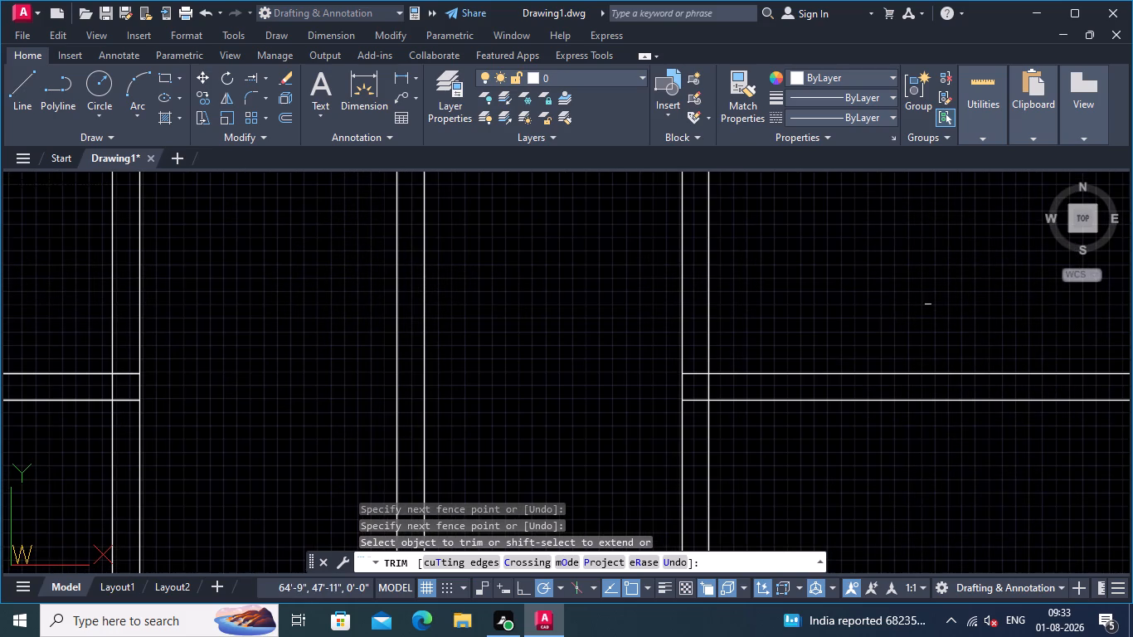
{"action": "left_click", "coordinate": [698, 364]}
{"action": "left_click", "coordinate": [696, 382]}
Trim both lines of the middle vertical partition below the short upper horizontal wall, down to the bottom inner wall.
{"action": "scroll", "coordinate": [630, 358], "scroll_direction": "down", "scroll_amount": 3}
{"action": "middle_click_drag", "start_coordinate": [621, 353], "coordinate": [638, 378]}
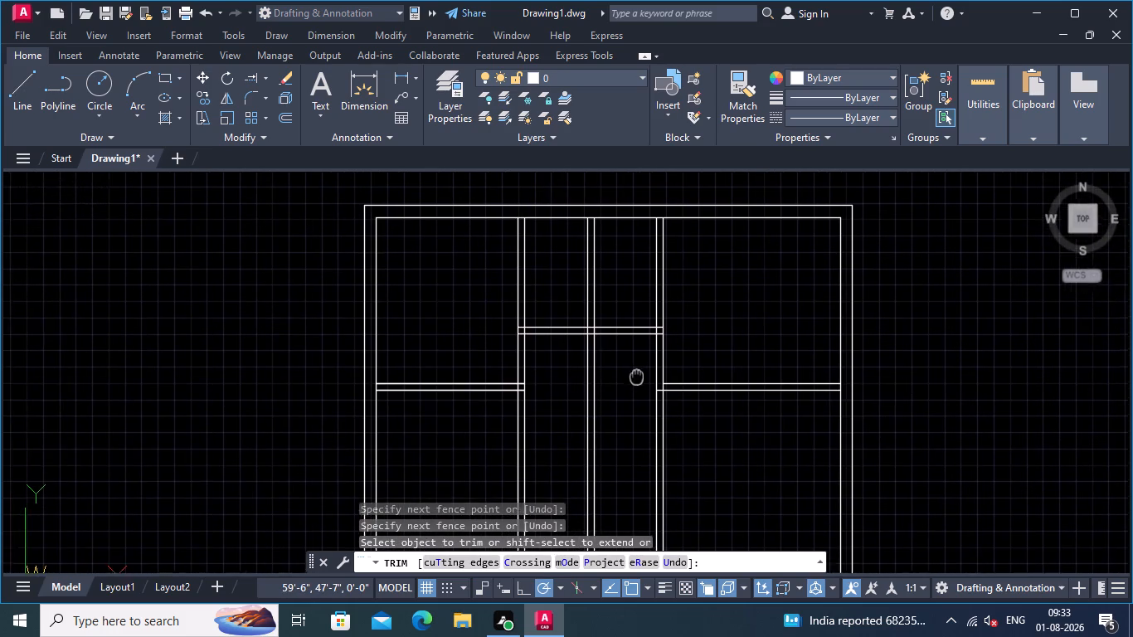
{"action": "middle_click_drag", "start_coordinate": [638, 378], "coordinate": [645, 406]}
{"action": "scroll", "coordinate": [712, 353], "scroll_direction": "up", "scroll_amount": 2}
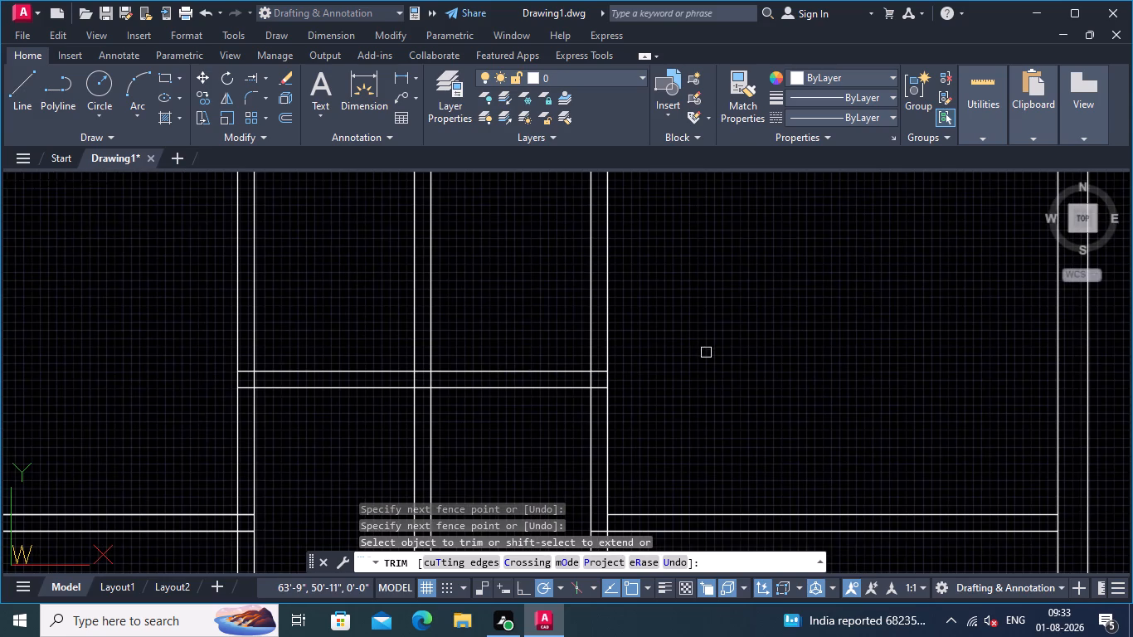
{"action": "scroll", "coordinate": [706, 353], "scroll_direction": "down", "scroll_amount": 2}
{"action": "middle_click_drag", "start_coordinate": [703, 353], "coordinate": [776, 353]}
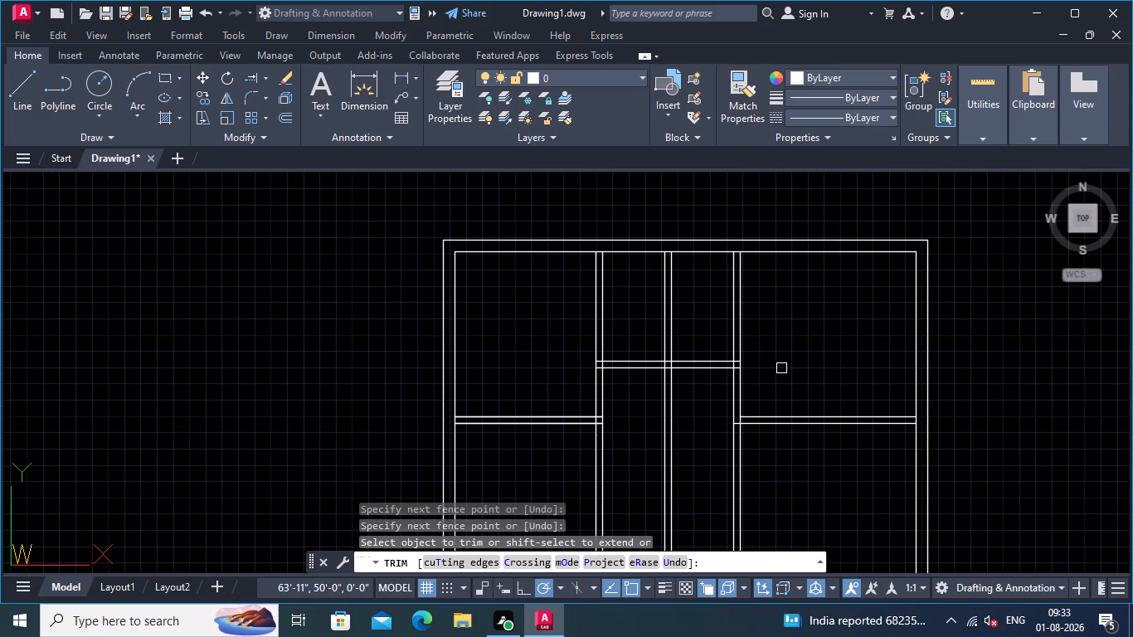
{"action": "scroll", "coordinate": [786, 366], "scroll_direction": "down", "scroll_amount": 2}
{"action": "middle_click_drag", "start_coordinate": [786, 366], "coordinate": [808, 302]}
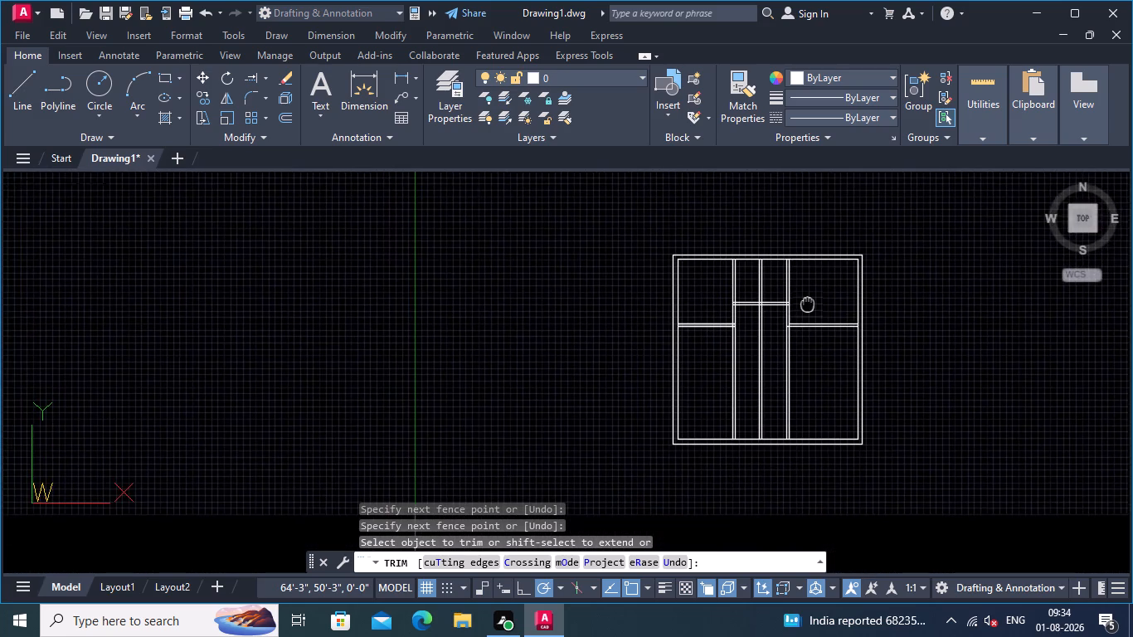
{"action": "middle_click_drag", "start_coordinate": [808, 302], "coordinate": [811, 293]}
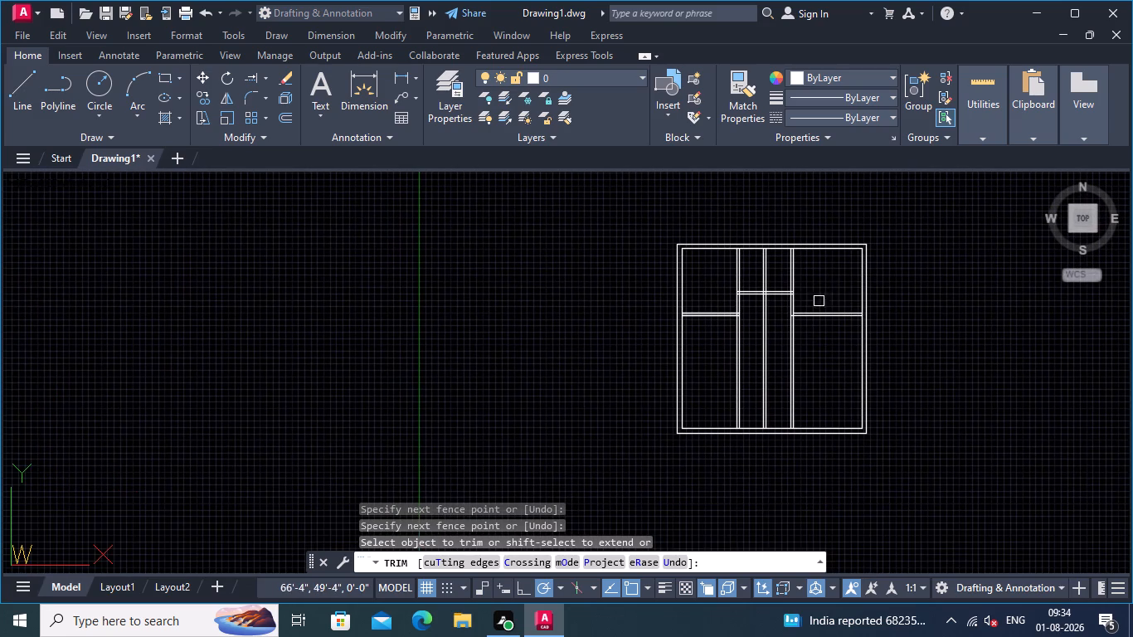
{"action": "left_click", "coordinate": [761, 351]}
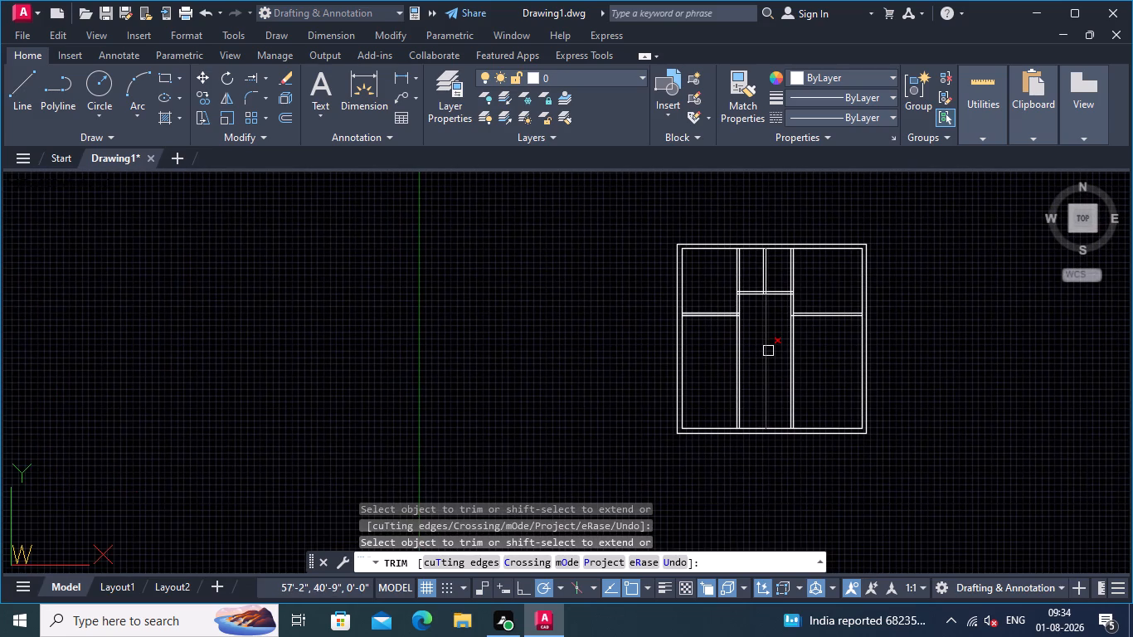
{"action": "left_click", "coordinate": [768, 351]}
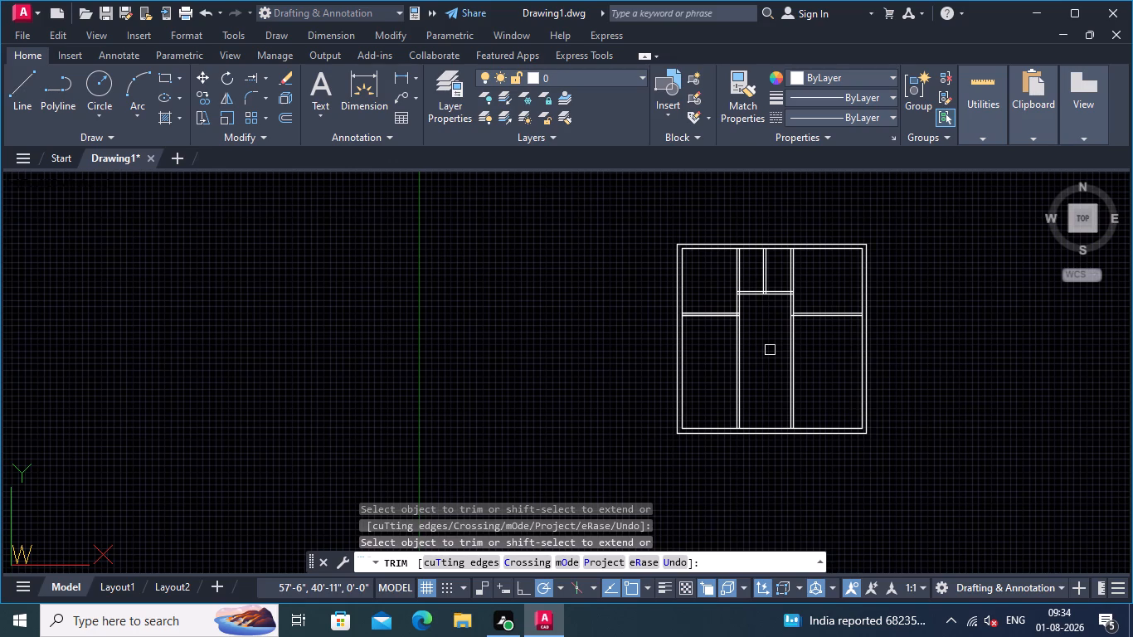
Offset the bottom inner wall line 9' upward across the full width of the plan.
{"action": "key", "text": "Return"}
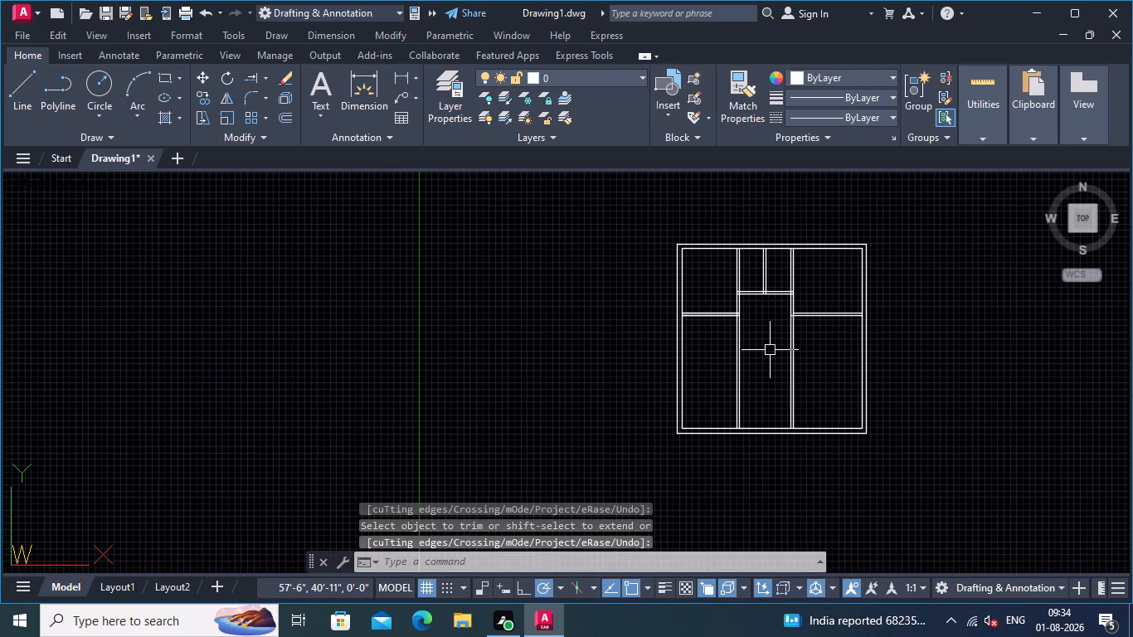
{"action": "middle_click_drag", "start_coordinate": [826, 358], "coordinate": [844, 350]}
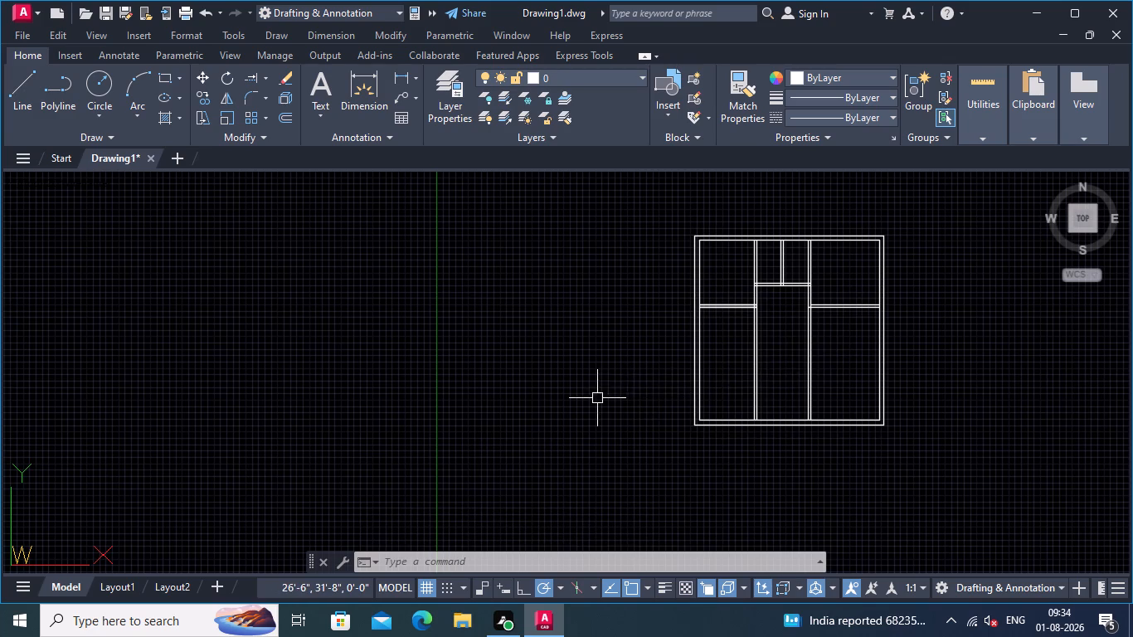
{"action": "right_click", "coordinate": [584, 373]}
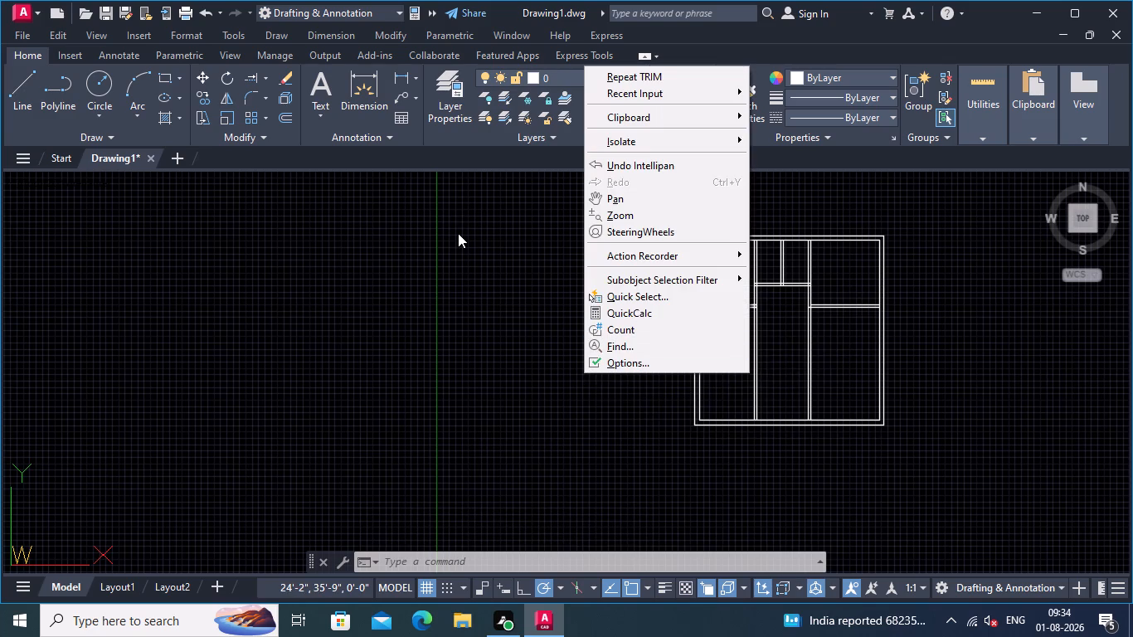
{"action": "key", "text": "Escape"}
{"action": "type", "text": "OFF"}
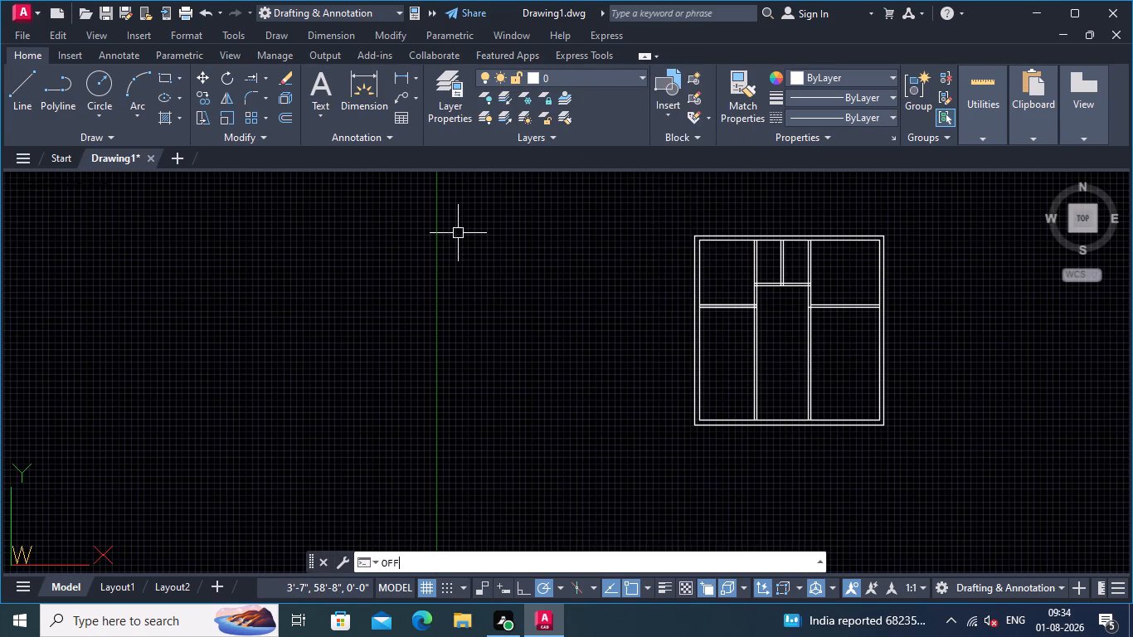
{"action": "key", "text": "Return"}
{"action": "scroll", "coordinate": [714, 411], "scroll_direction": "up", "scroll_amount": 2}
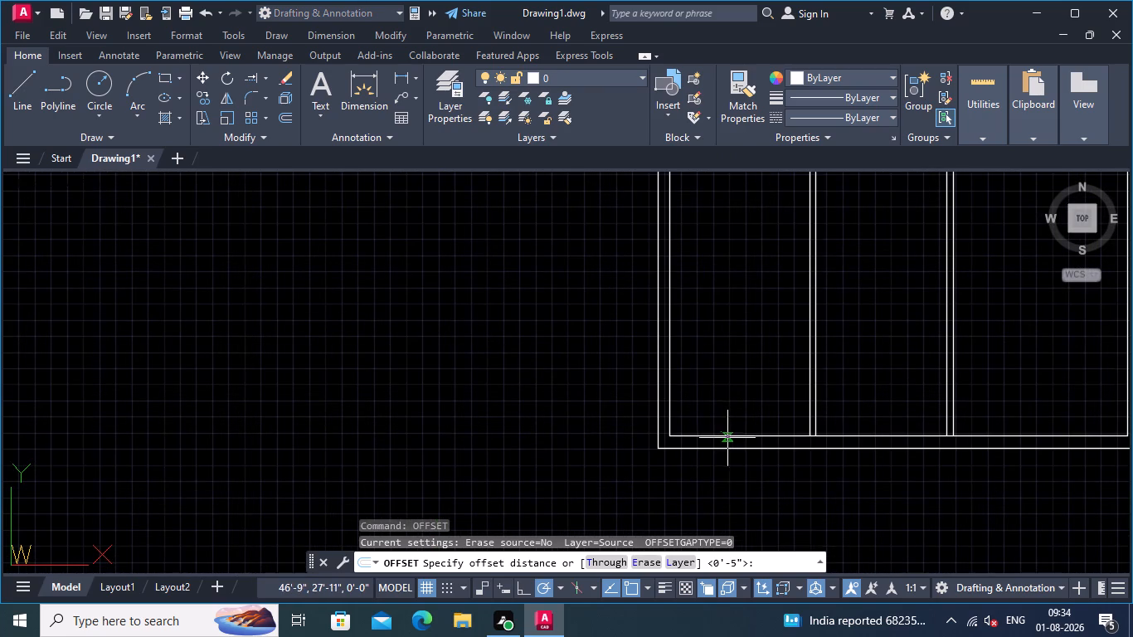
{"action": "left_click", "coordinate": [727, 438]}
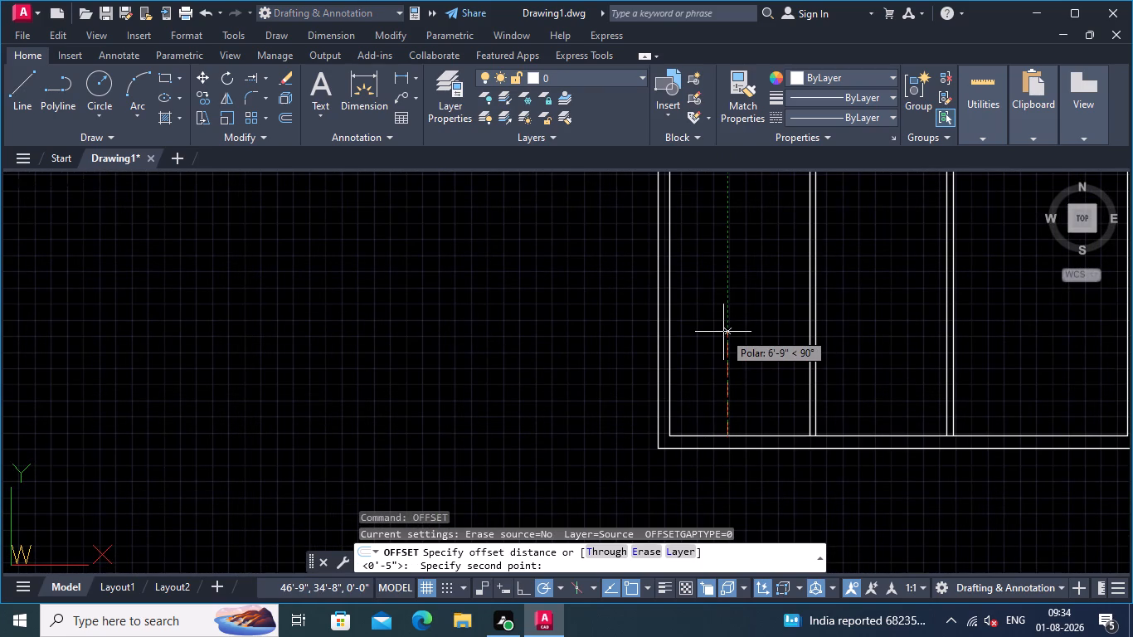
{"action": "key", "text": "9"}
{"action": "key", "text": "apostrophe"}
{"action": "key", "text": "Return"}
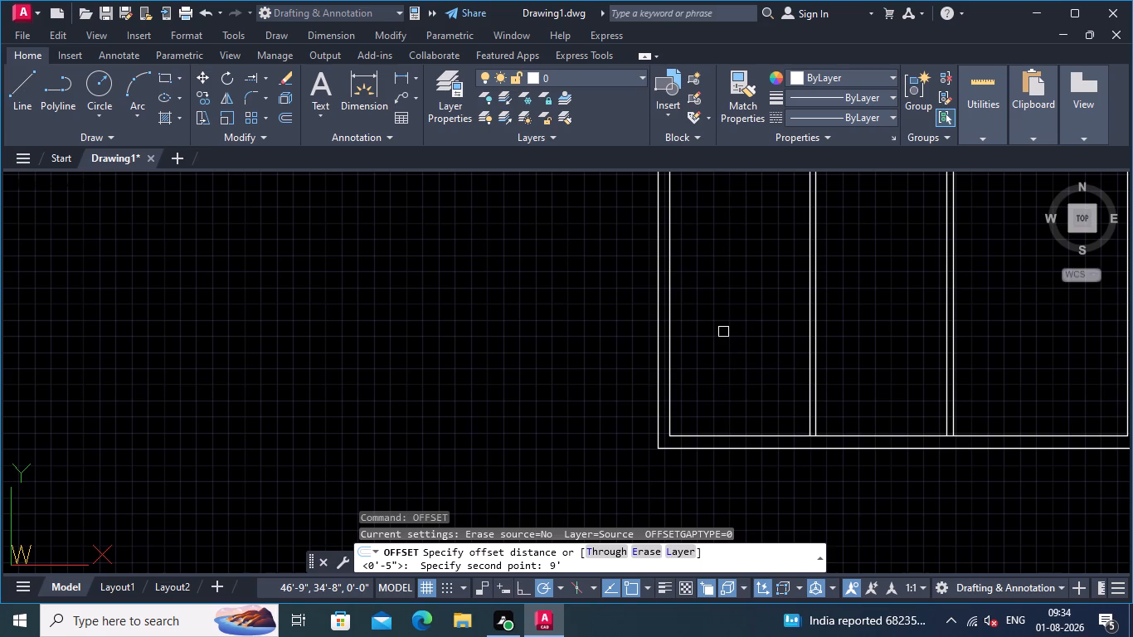
{"action": "left_click", "coordinate": [733, 433]}
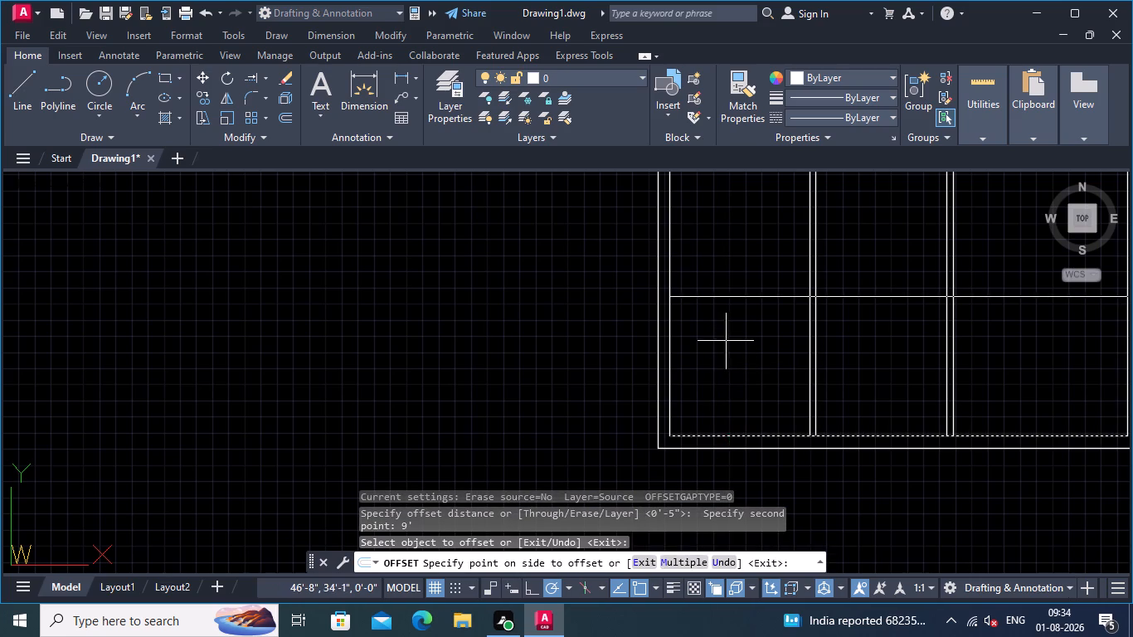
{"action": "left_click", "coordinate": [726, 338]}
{"action": "scroll", "coordinate": [880, 325], "scroll_direction": "down", "scroll_amount": 1}
{"action": "middle_click_drag", "start_coordinate": [902, 336], "coordinate": [912, 336]}
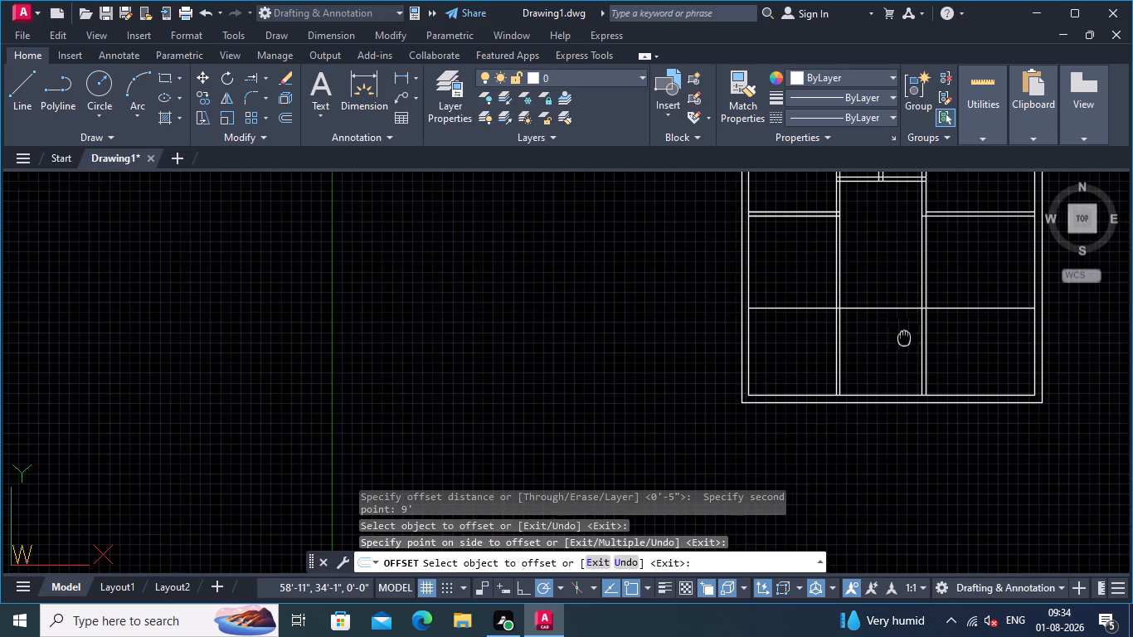
{"action": "middle_click_drag", "start_coordinate": [912, 336], "coordinate": [1024, 336]}
{"action": "scroll", "coordinate": [951, 354], "scroll_direction": "down", "scroll_amount": 1}
{"action": "scroll", "coordinate": [908, 352], "scroll_direction": "up", "scroll_amount": 2}
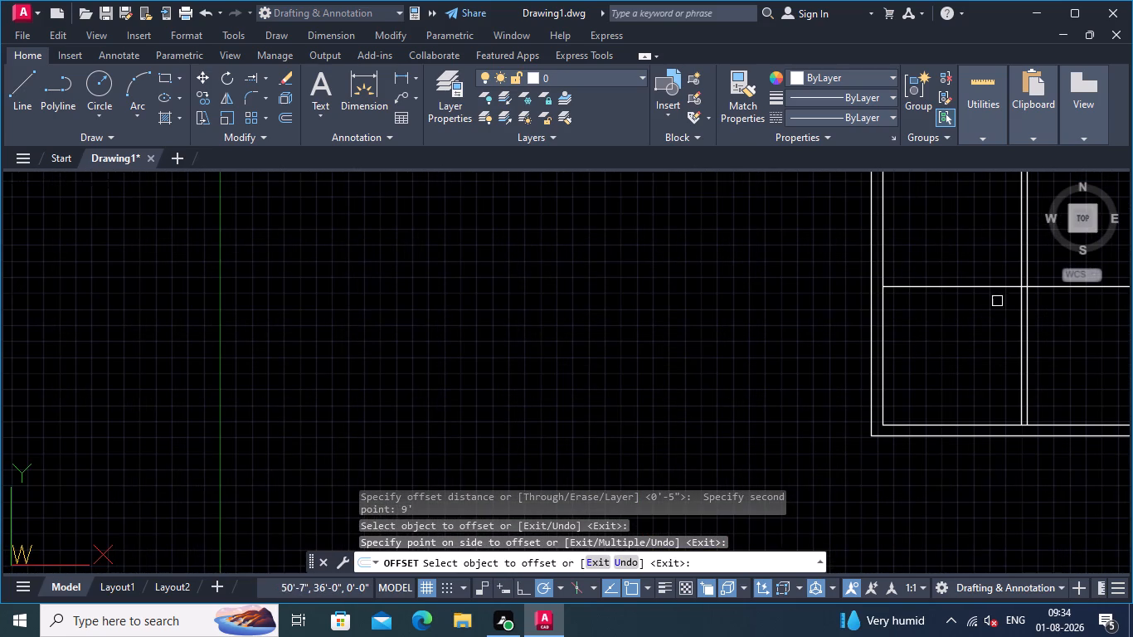
Offset the left inner wall line 9' to the right, toward the left vertical partition.
{"action": "left_click", "coordinate": [883, 362]}
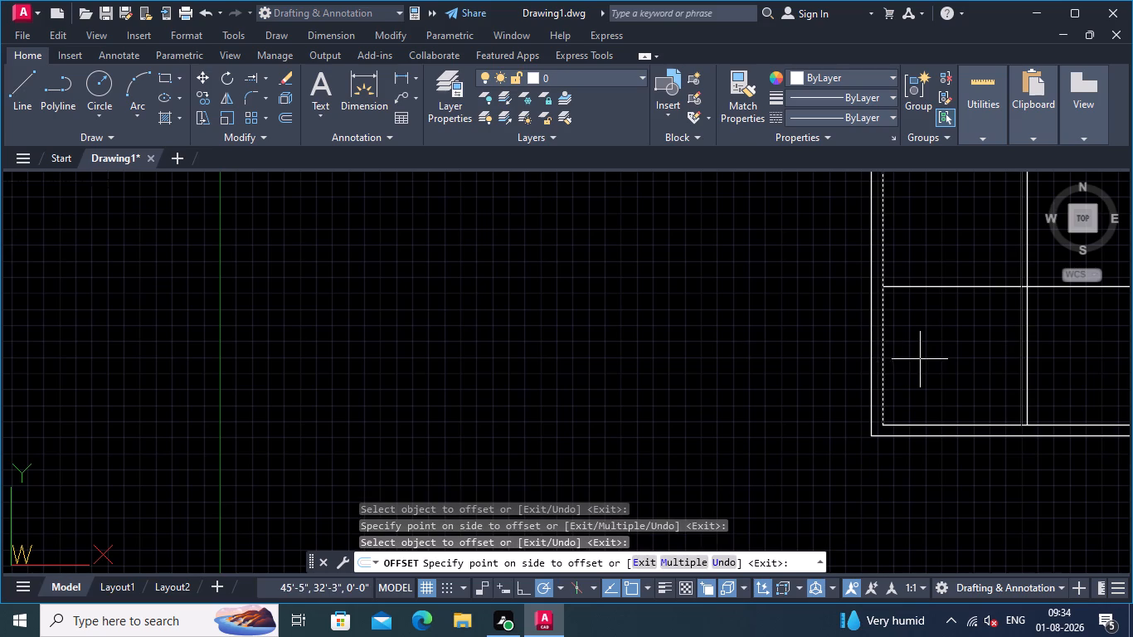
{"action": "left_click", "coordinate": [921, 359]}
{"action": "scroll", "coordinate": [950, 357], "scroll_direction": "down", "scroll_amount": 2}
{"action": "middle_click_drag", "start_coordinate": [950, 357], "coordinate": [915, 383]}
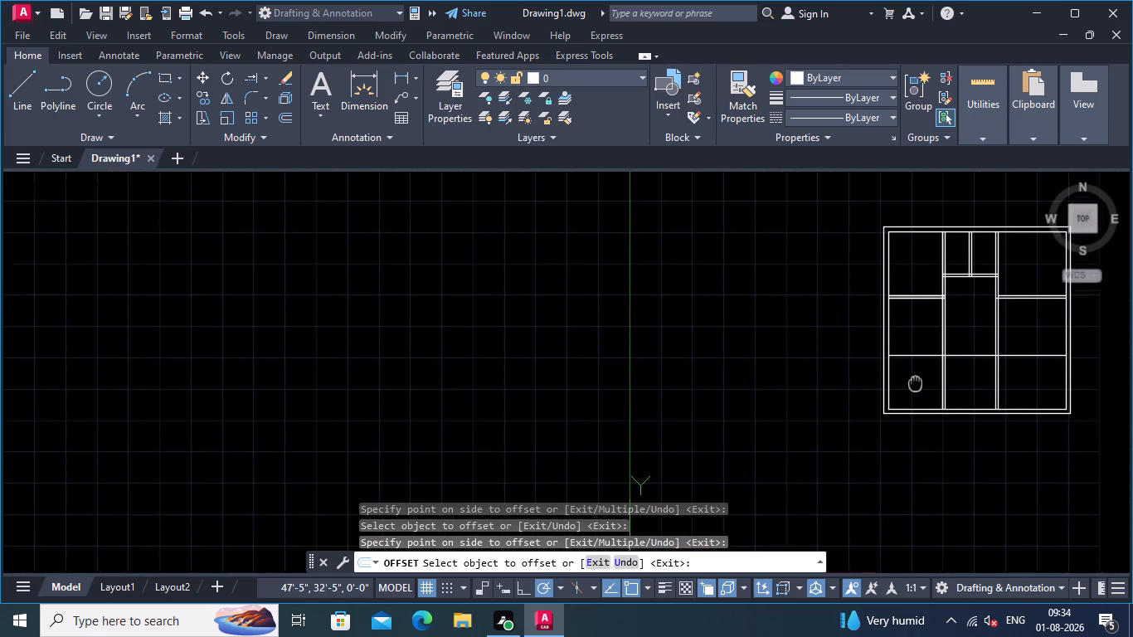
{"action": "middle_click_drag", "start_coordinate": [915, 383], "coordinate": [912, 386]}
{"action": "scroll", "coordinate": [912, 381], "scroll_direction": "up", "scroll_amount": 3}
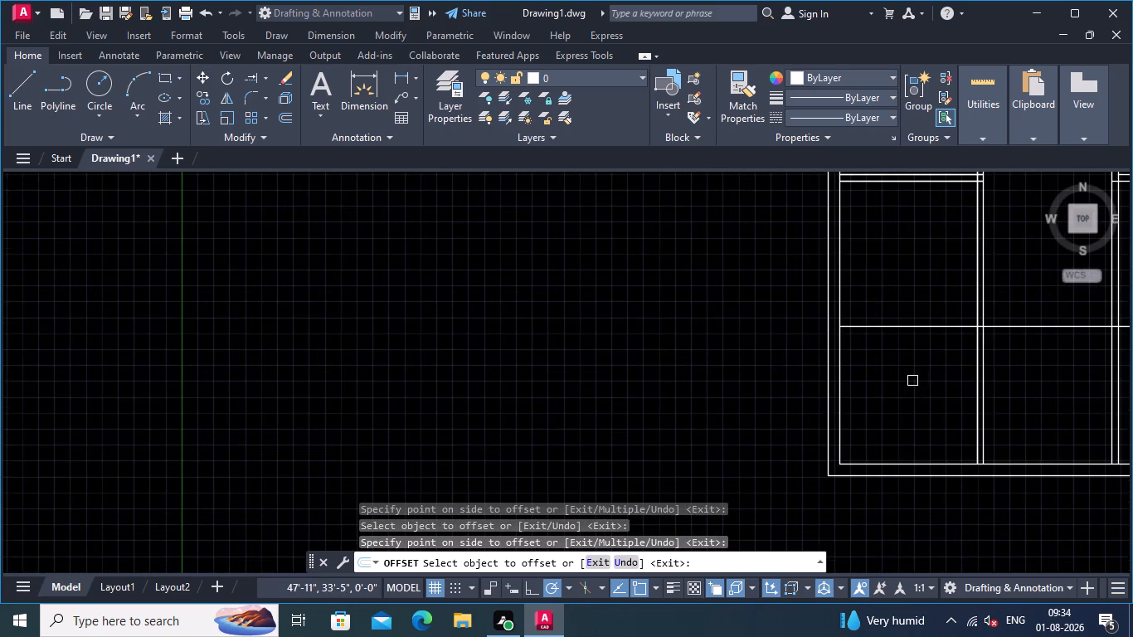
{"action": "scroll", "coordinate": [912, 381], "scroll_direction": "down", "scroll_amount": 2}
{"action": "middle_click_drag", "start_coordinate": [912, 381], "coordinate": [826, 366]}
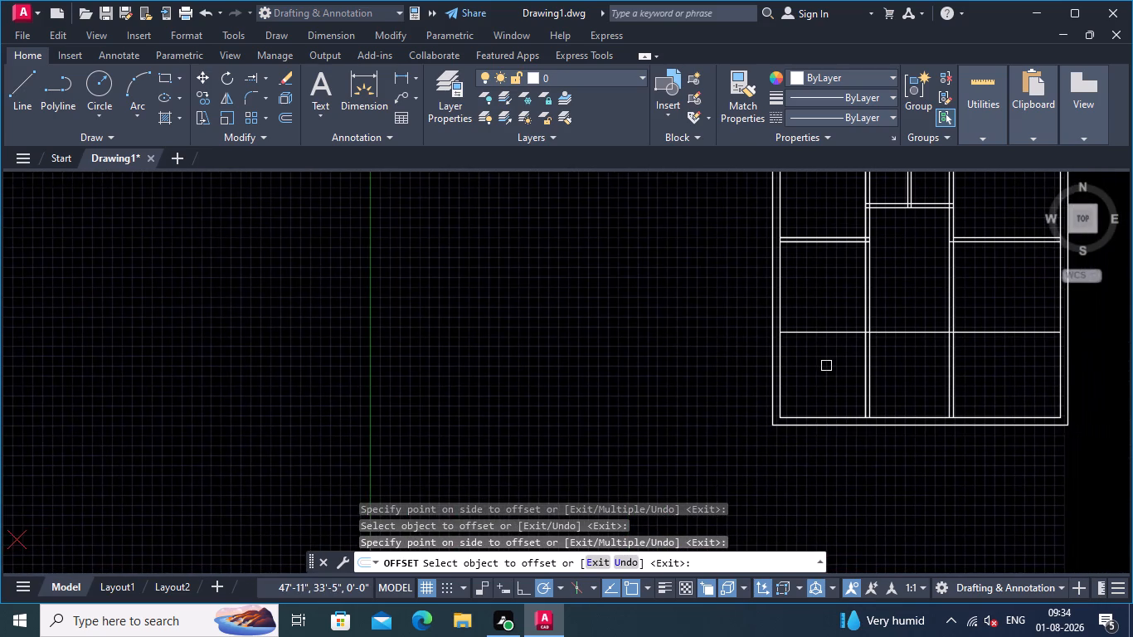
{"action": "key", "text": "Return"}
Offset the lower full-width horizontal line 5" upward to make a double-line wall.
{"action": "right_click", "coordinate": [795, 372]}
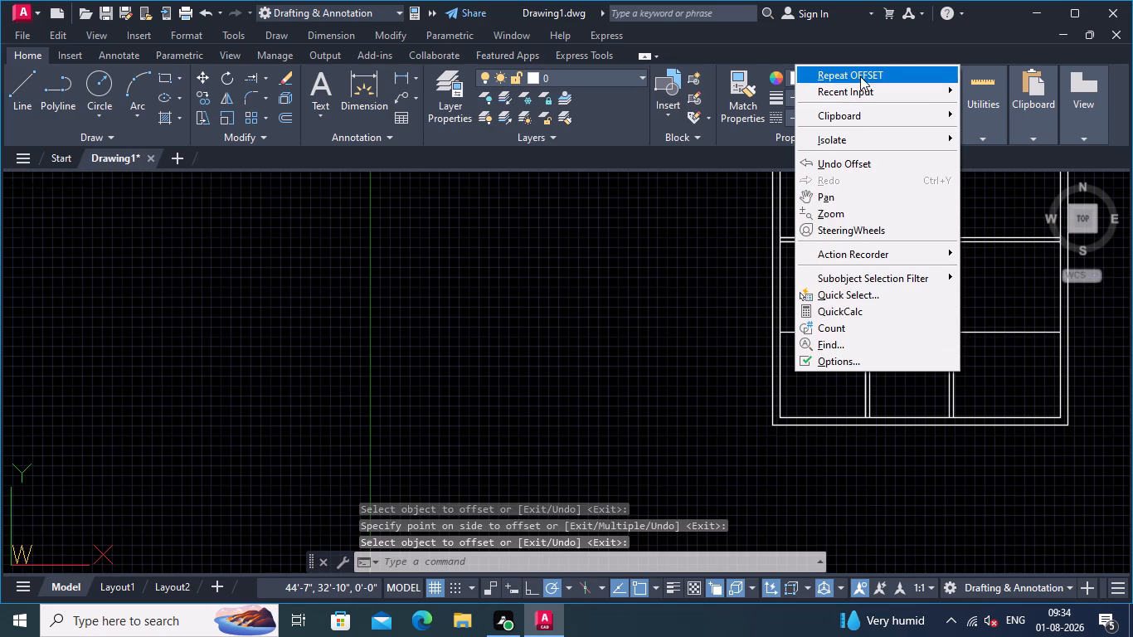
{"action": "left_click", "coordinate": [860, 76]}
{"action": "scroll", "coordinate": [806, 330], "scroll_direction": "up", "scroll_amount": 1}
{"action": "left_click", "coordinate": [812, 333]}
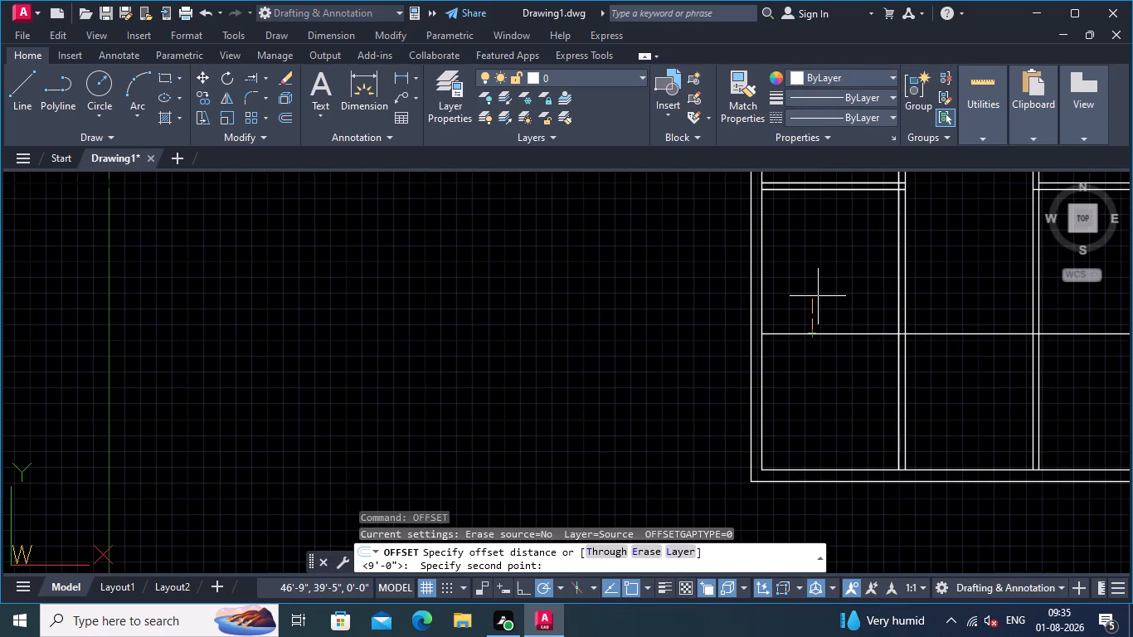
{"action": "type", "text": "5\""}
{"action": "key", "text": "Return"}
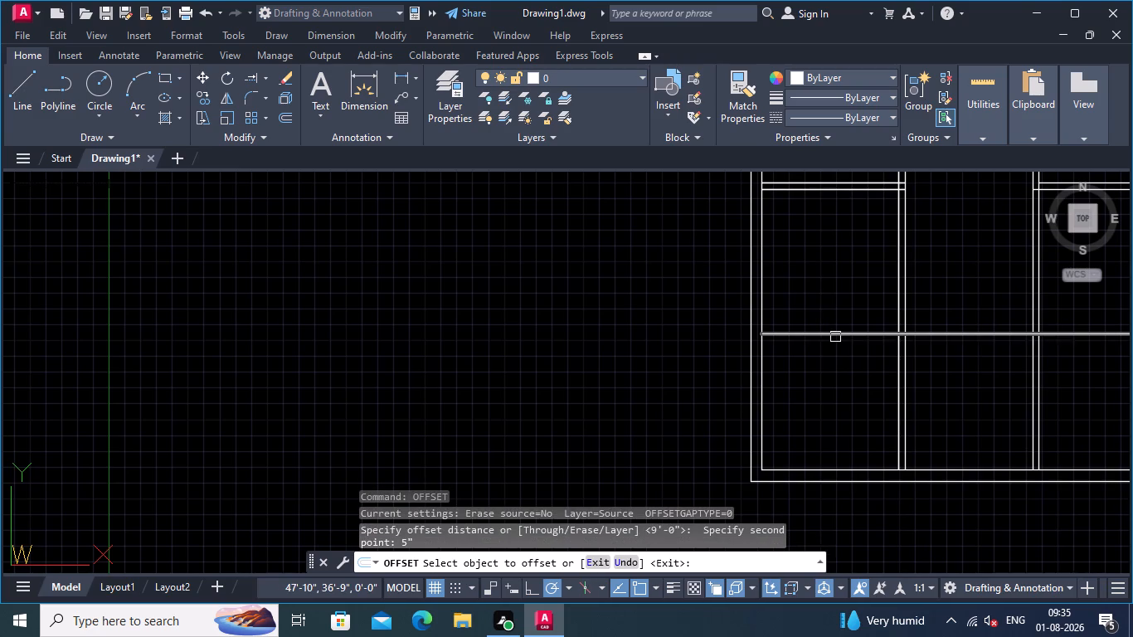
{"action": "left_click", "coordinate": [835, 336]}
{"action": "left_click", "coordinate": [836, 315]}
{"action": "scroll", "coordinate": [830, 359], "scroll_direction": "down", "scroll_amount": 1}
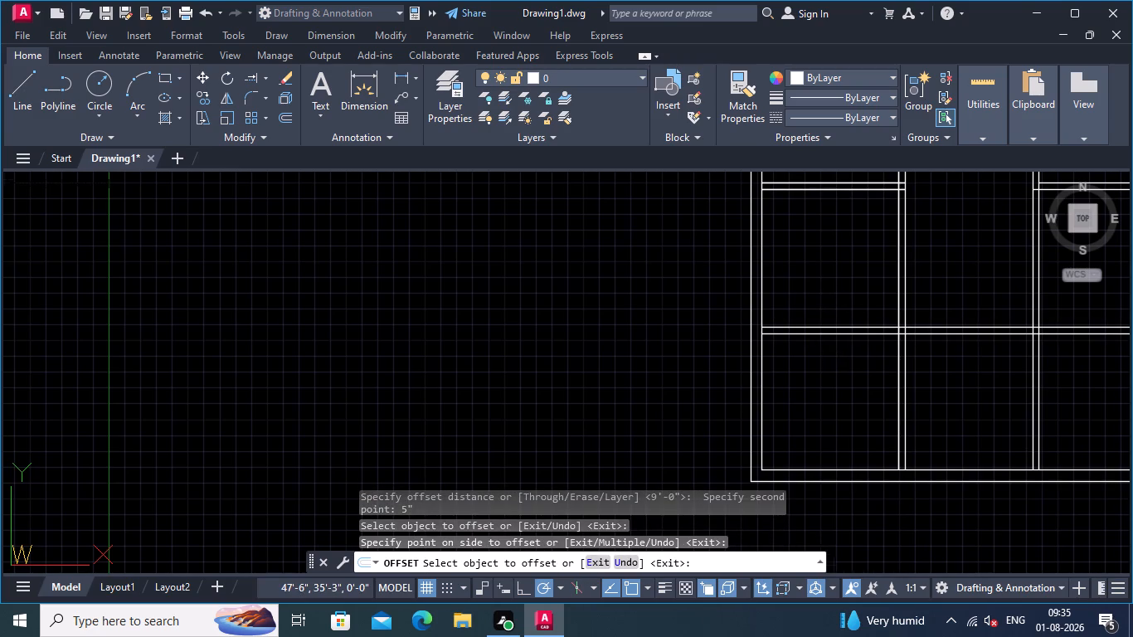
{"action": "middle_click_drag", "start_coordinate": [828, 362], "coordinate": [771, 375]}
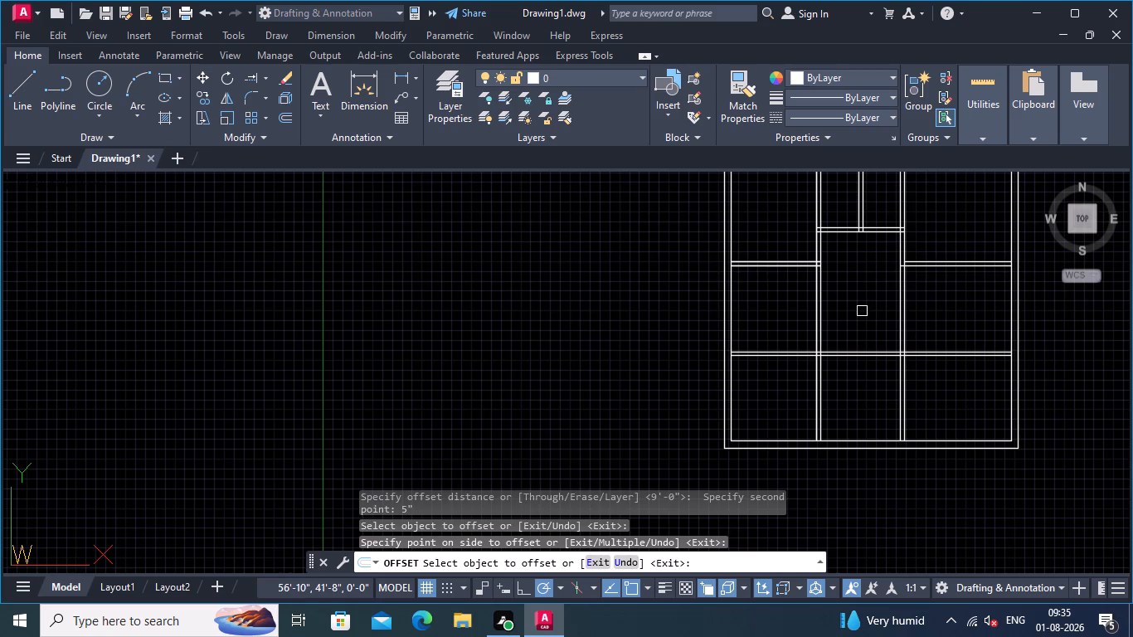
{"action": "key", "text": "Return"}
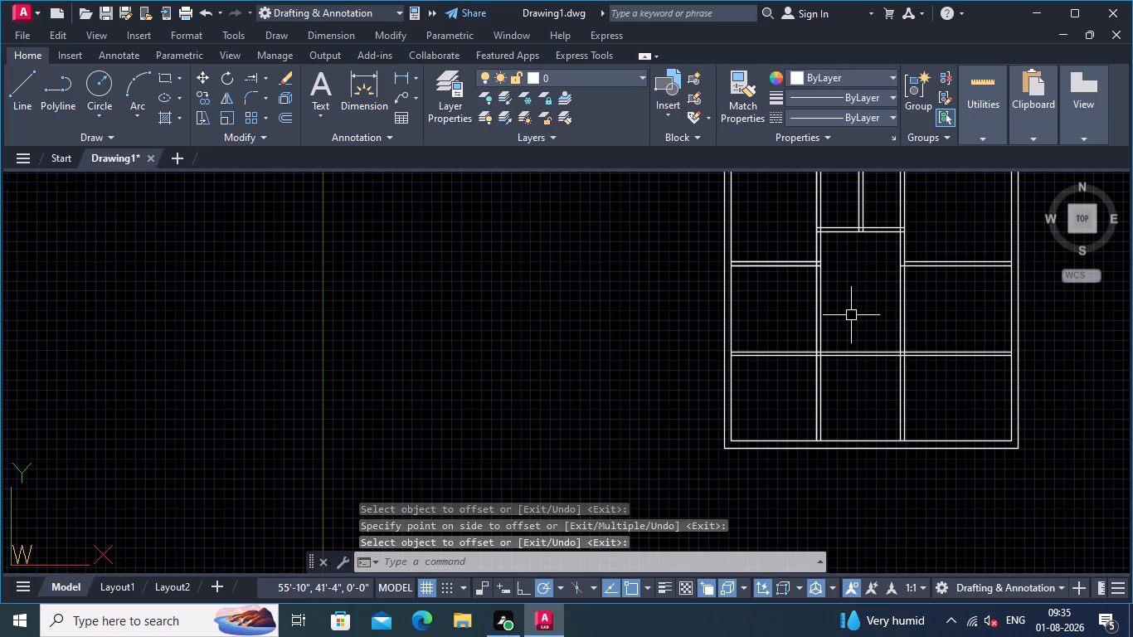
Trim both lines of the lower horizontal wall between the left and right vertical partitions.
{"action": "type", "text": "TR"}
{"action": "key", "text": "Return"}
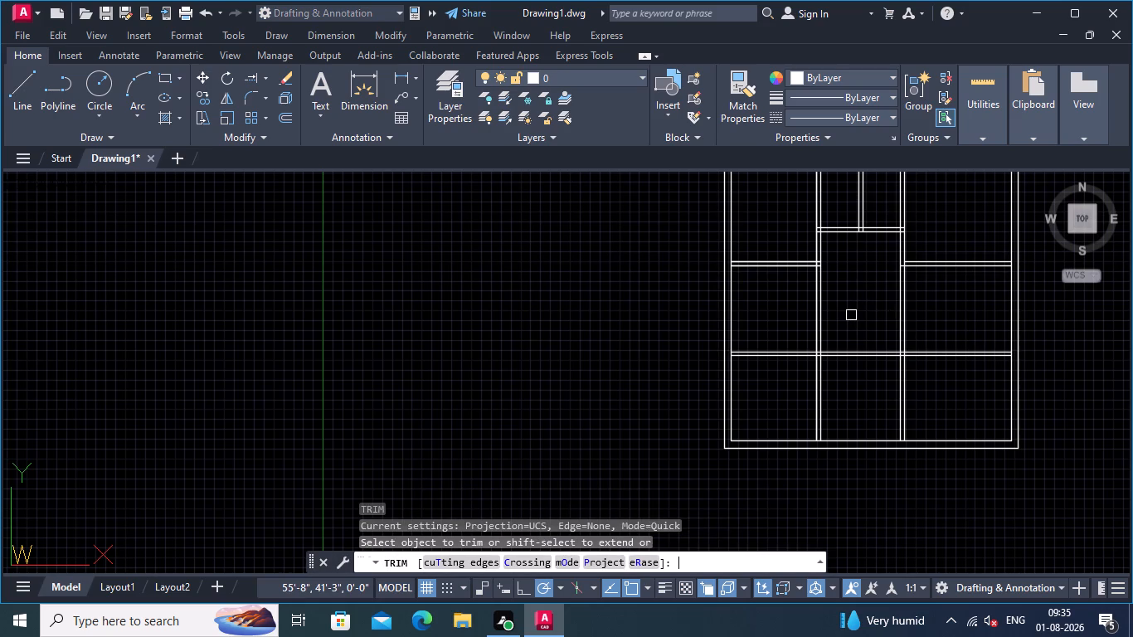
{"action": "left_click", "coordinate": [851, 315]}
{"action": "left_click", "coordinate": [852, 328]}
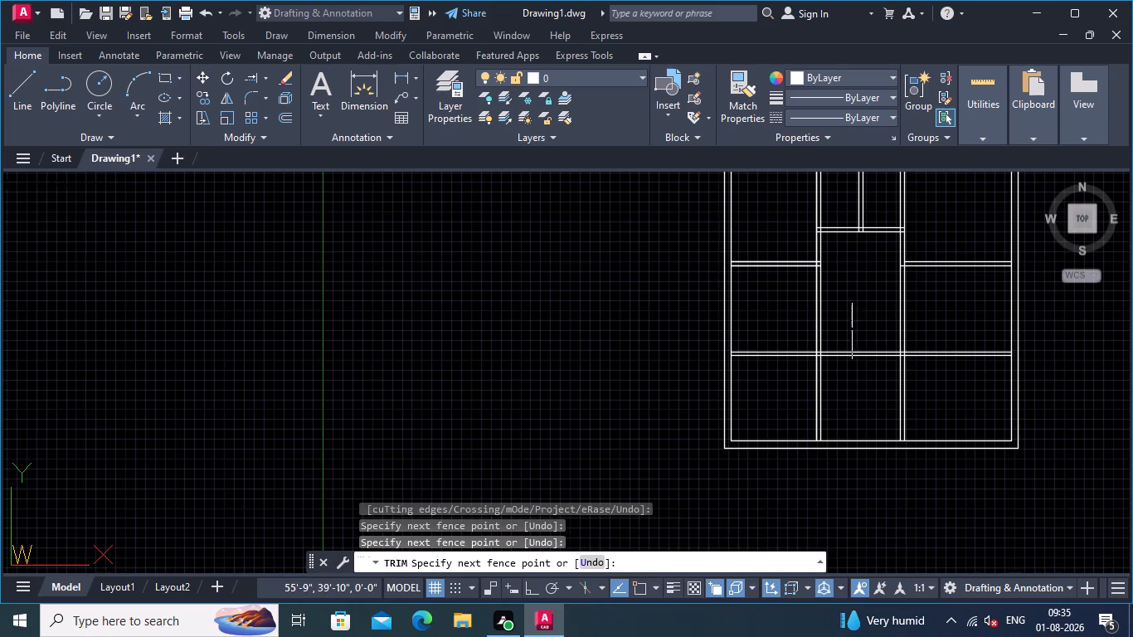
{"action": "left_click", "coordinate": [855, 387]}
{"action": "middle_click", "coordinate": [858, 336]}
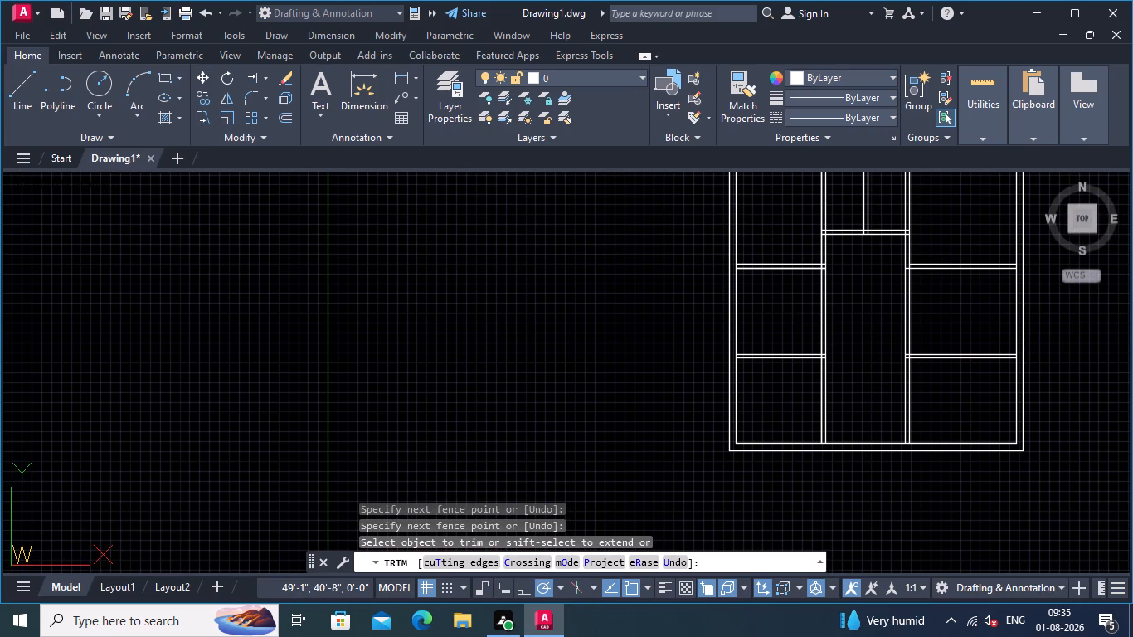
Trim both lines of the left vertical partition between the upper and lower horizontal walls of the left rooms.
{"action": "left_click", "coordinate": [794, 323]}
{"action": "left_click", "coordinate": [848, 320]}
{"action": "middle_click_drag", "start_coordinate": [832, 326], "coordinate": [877, 314]}
{"action": "middle_click_drag", "start_coordinate": [848, 319], "coordinate": [809, 319]}
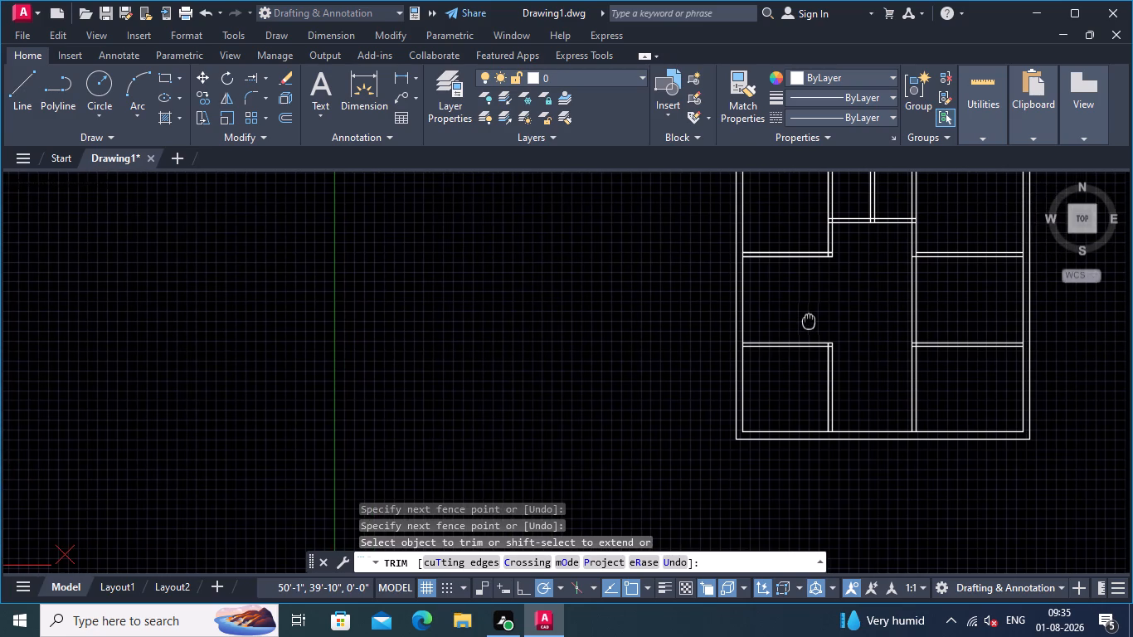
{"action": "middle_click_drag", "start_coordinate": [809, 319], "coordinate": [787, 317]}
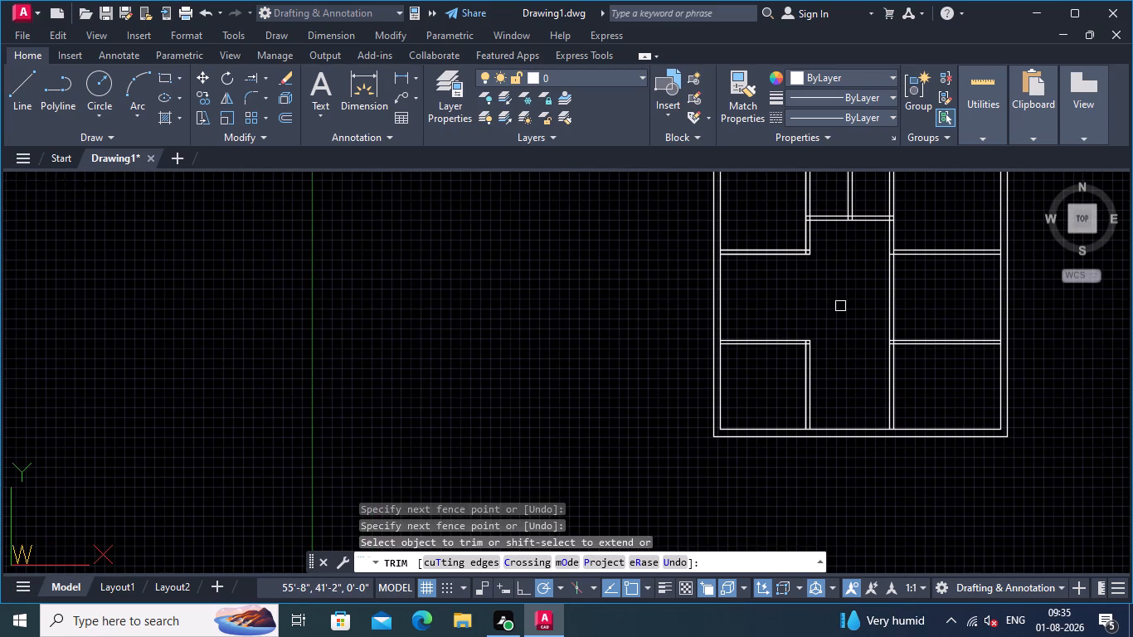
{"action": "key", "text": "Return"}
Offset the bottom inner wall line 5' upward across the lower rooms.
{"action": "middle_click_drag", "start_coordinate": [821, 367], "coordinate": [817, 358]}
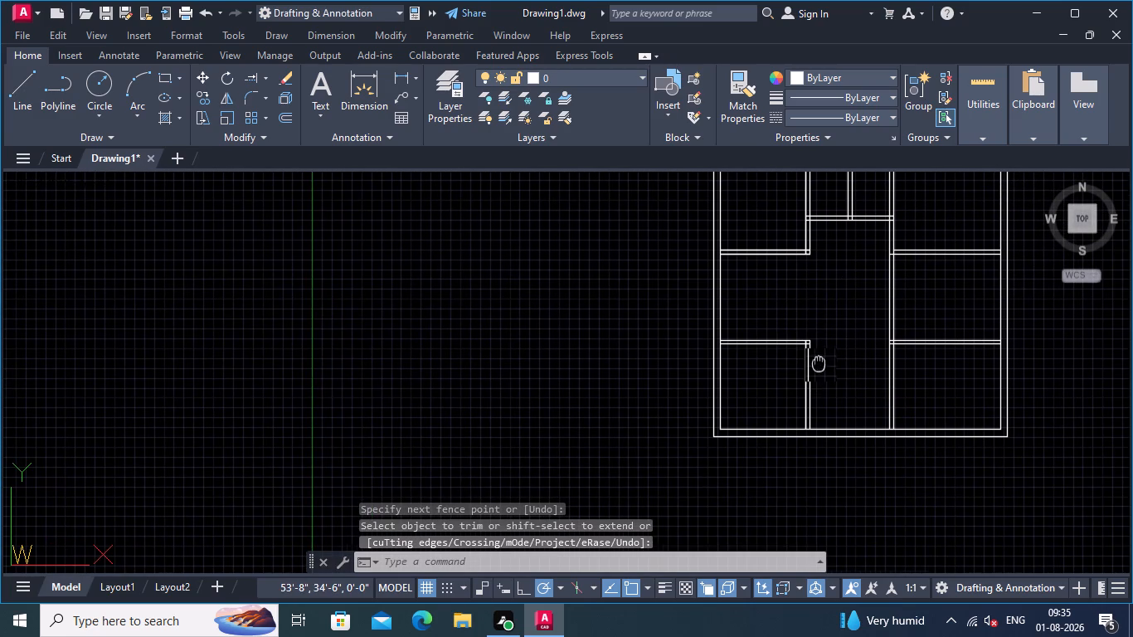
{"action": "middle_click_drag", "start_coordinate": [817, 358], "coordinate": [815, 352]}
{"action": "type", "text": "OFF"}
{"action": "key", "text": "Return"}
{"action": "scroll", "coordinate": [856, 425], "scroll_direction": "up", "scroll_amount": 2}
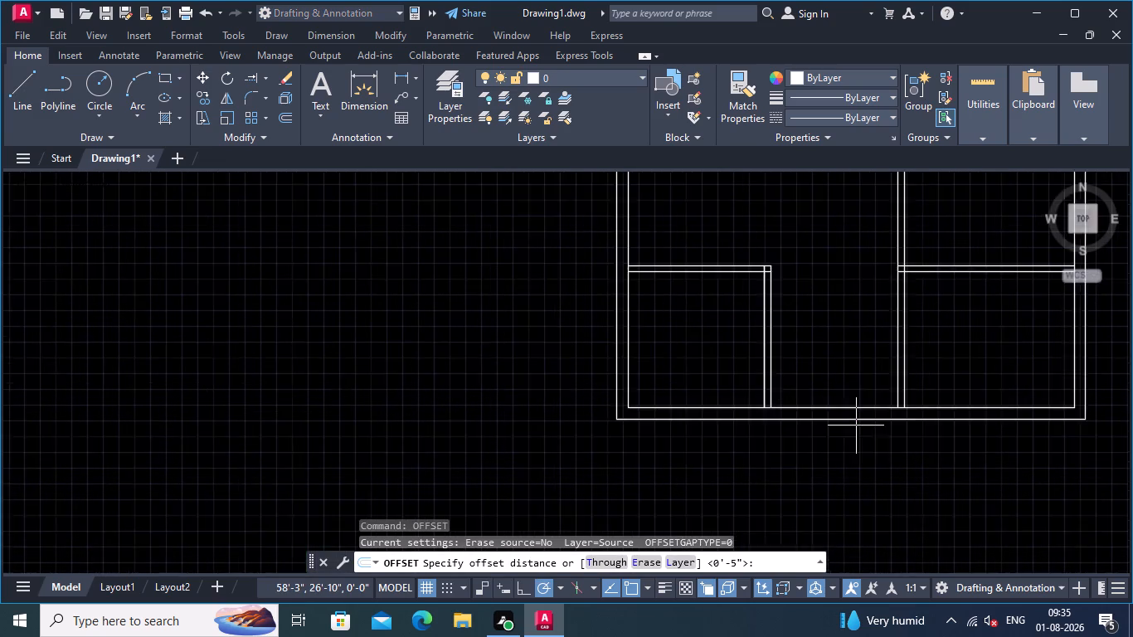
{"action": "left_click", "coordinate": [853, 399]}
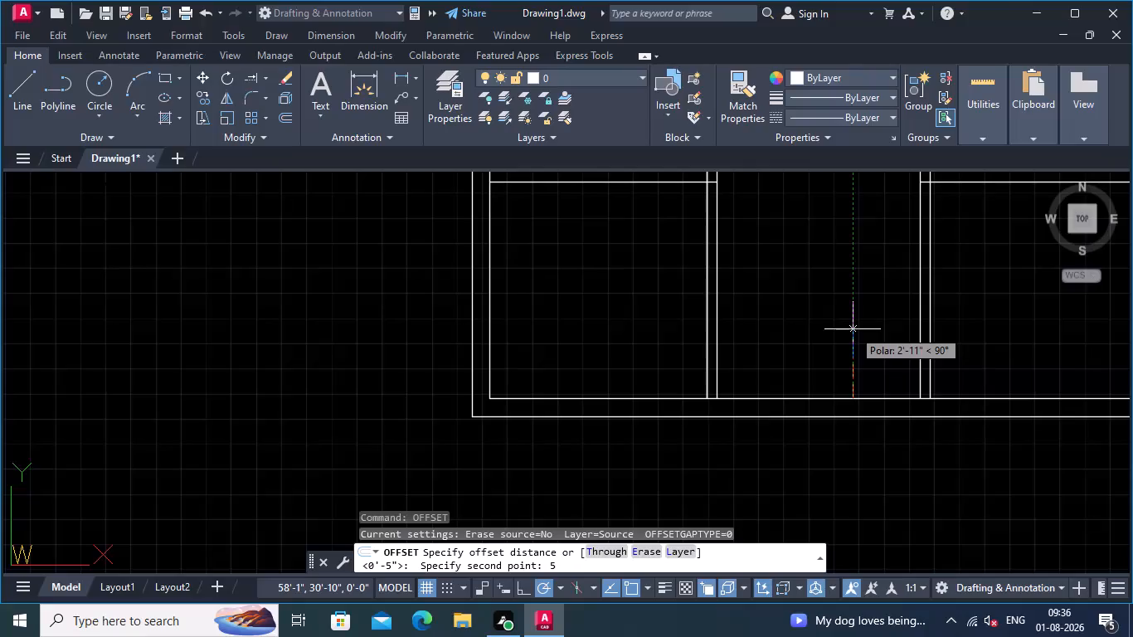
{"action": "key", "text": "apostrophe"}
{"action": "key", "text": "Return"}
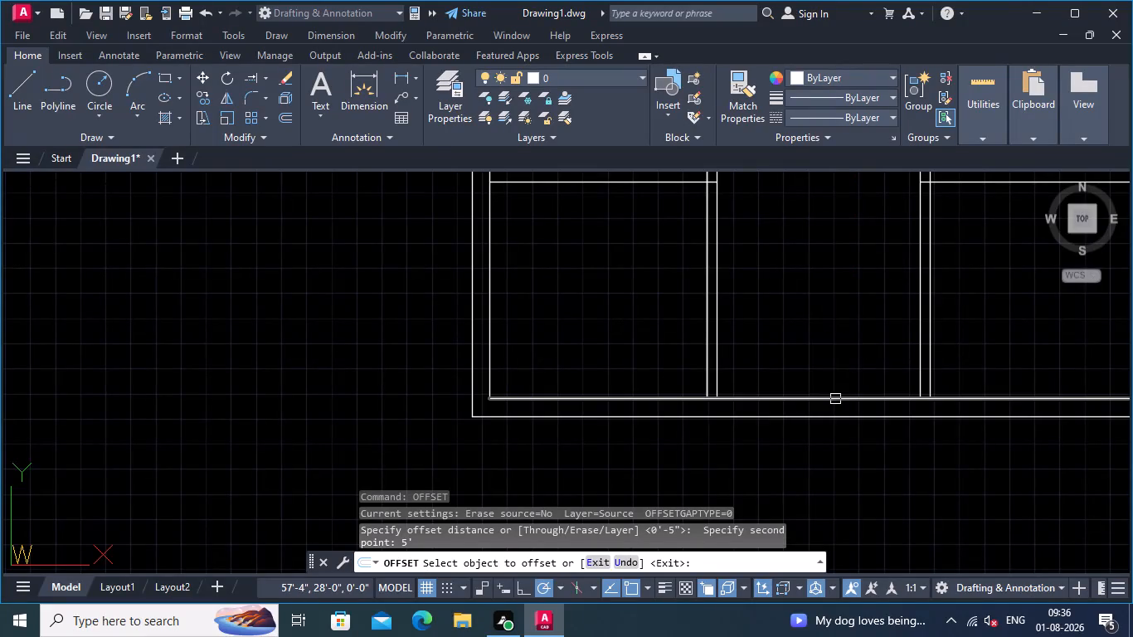
{"action": "left_click", "coordinate": [835, 399]}
{"action": "left_click", "coordinate": [834, 344]}
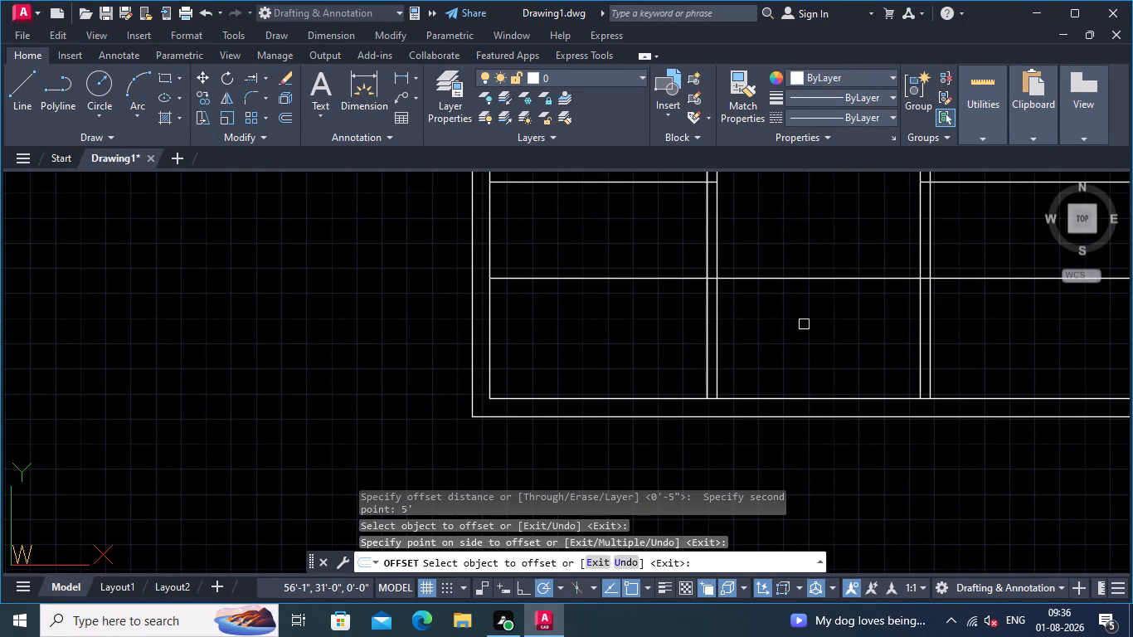
{"action": "middle_click_drag", "start_coordinate": [804, 324], "coordinate": [794, 340]}
{"action": "right_click", "coordinate": [794, 340]}
{"action": "left_click", "coordinate": [855, 343]}
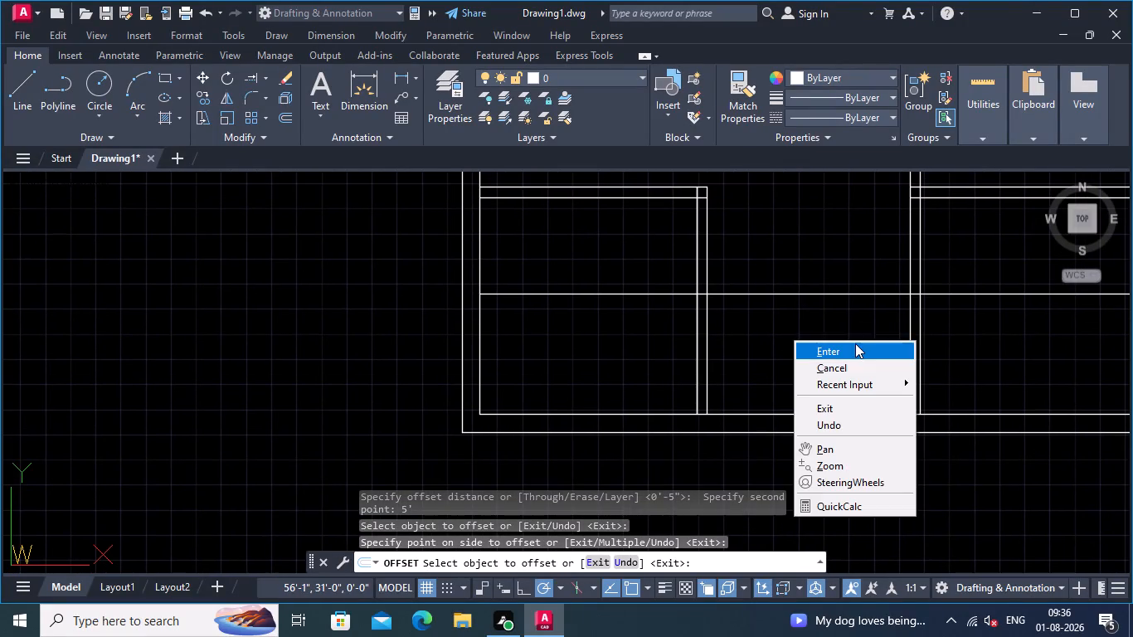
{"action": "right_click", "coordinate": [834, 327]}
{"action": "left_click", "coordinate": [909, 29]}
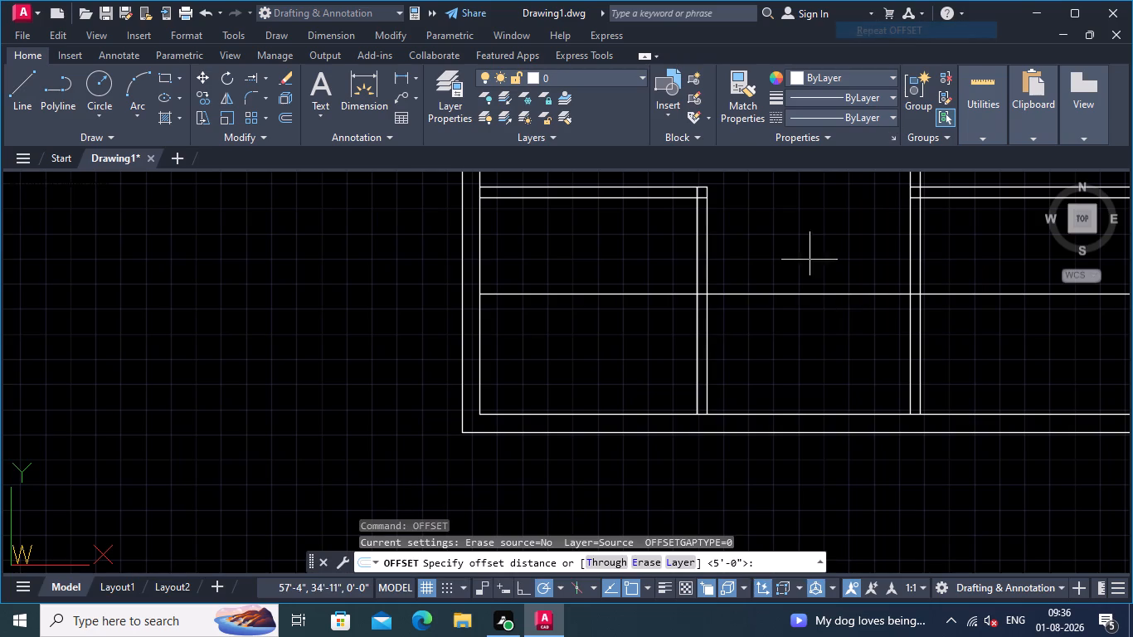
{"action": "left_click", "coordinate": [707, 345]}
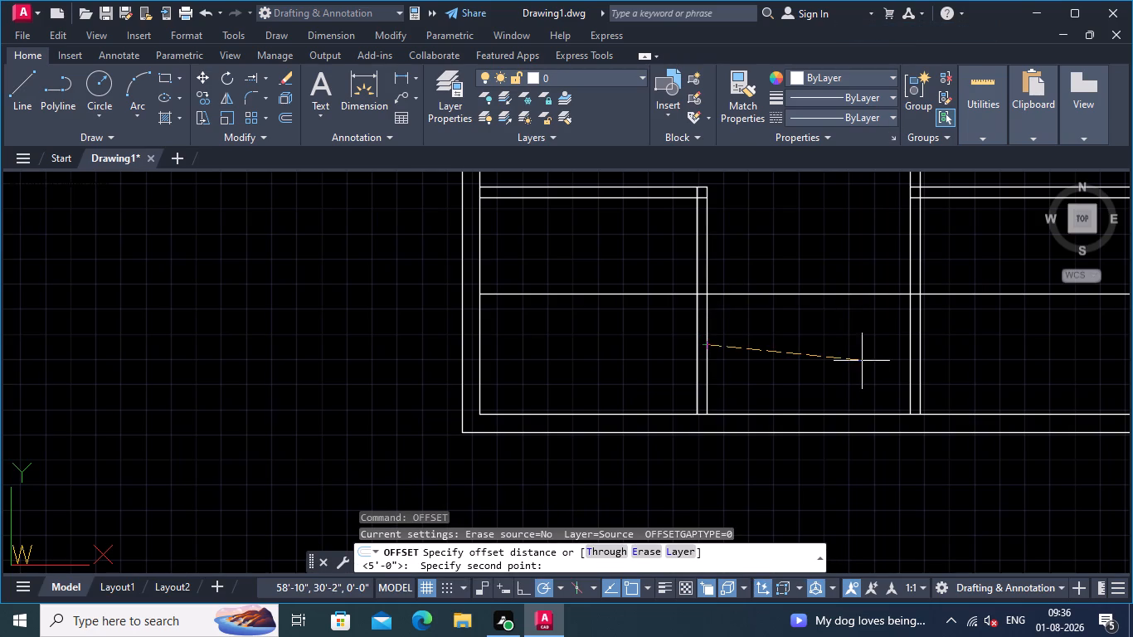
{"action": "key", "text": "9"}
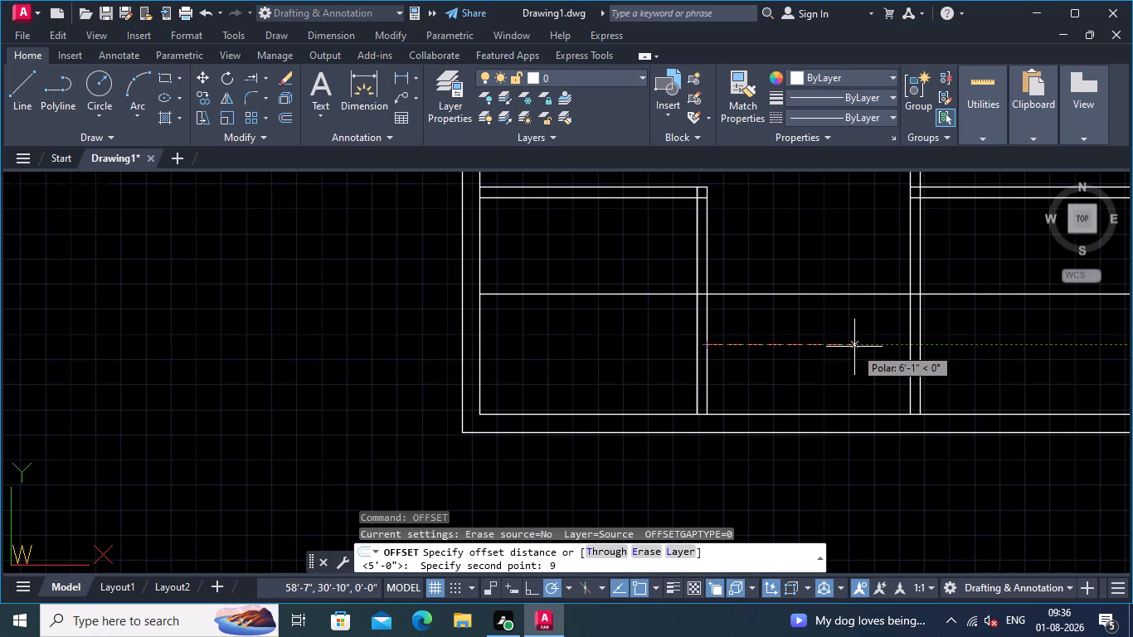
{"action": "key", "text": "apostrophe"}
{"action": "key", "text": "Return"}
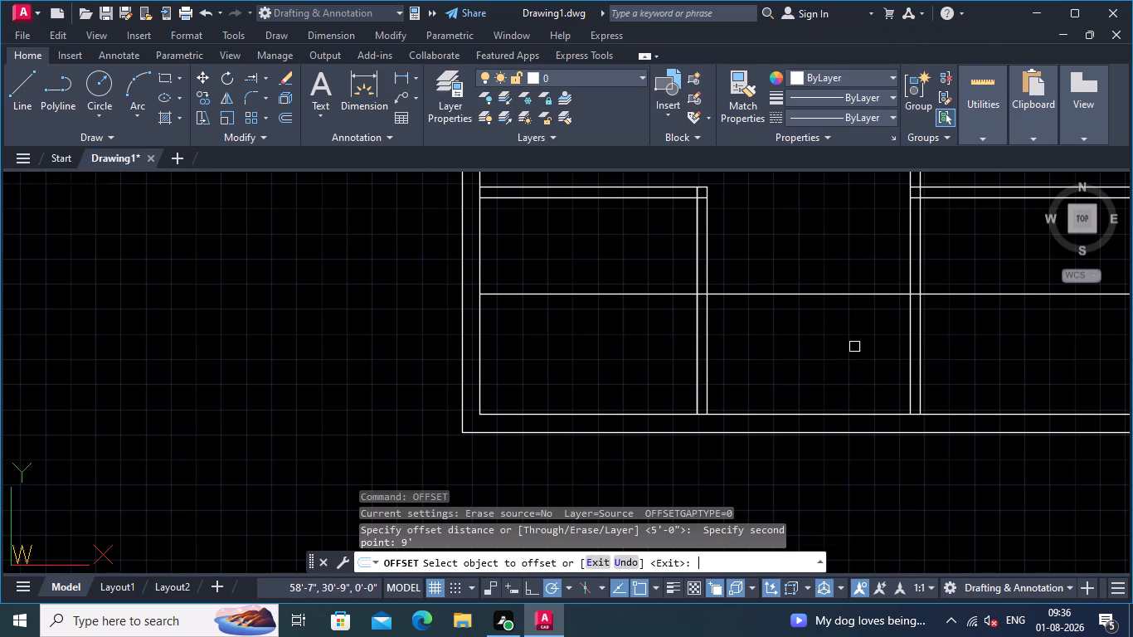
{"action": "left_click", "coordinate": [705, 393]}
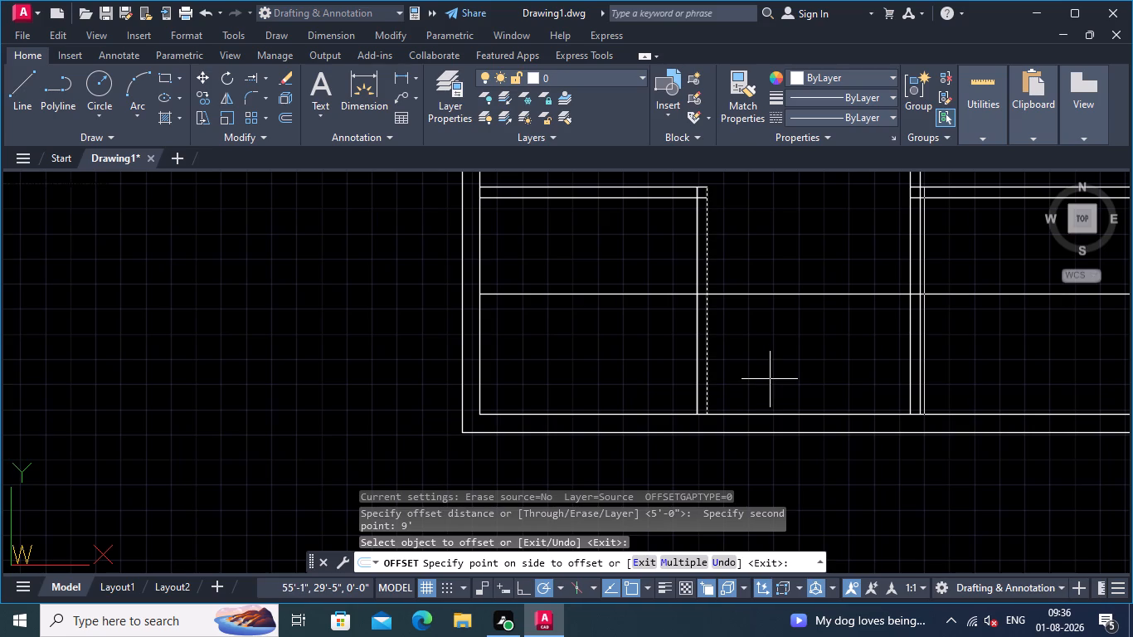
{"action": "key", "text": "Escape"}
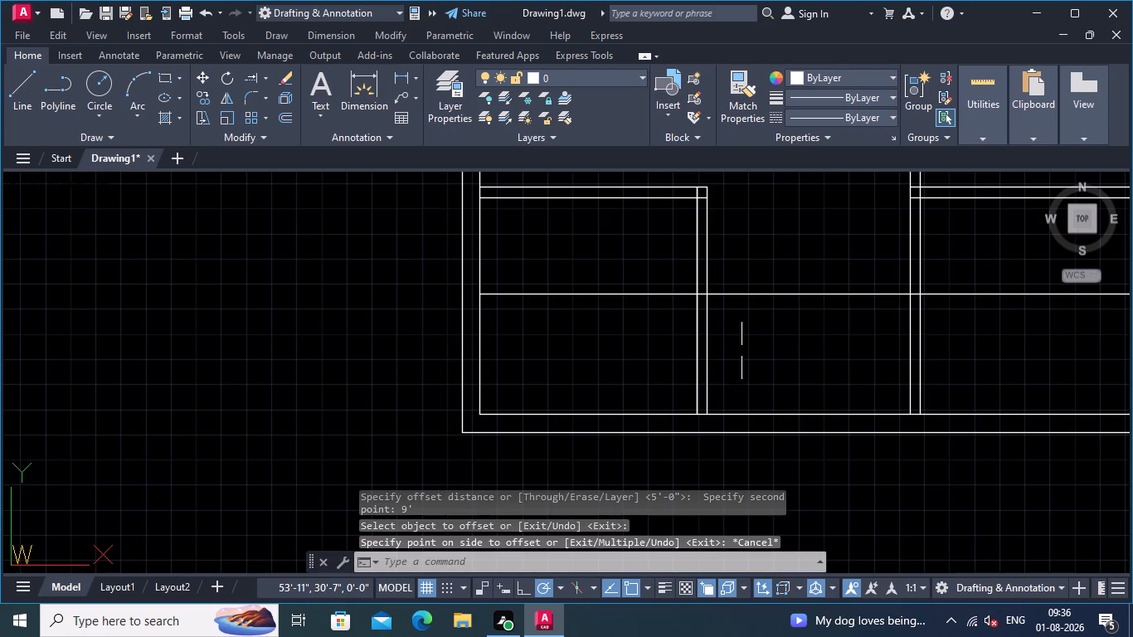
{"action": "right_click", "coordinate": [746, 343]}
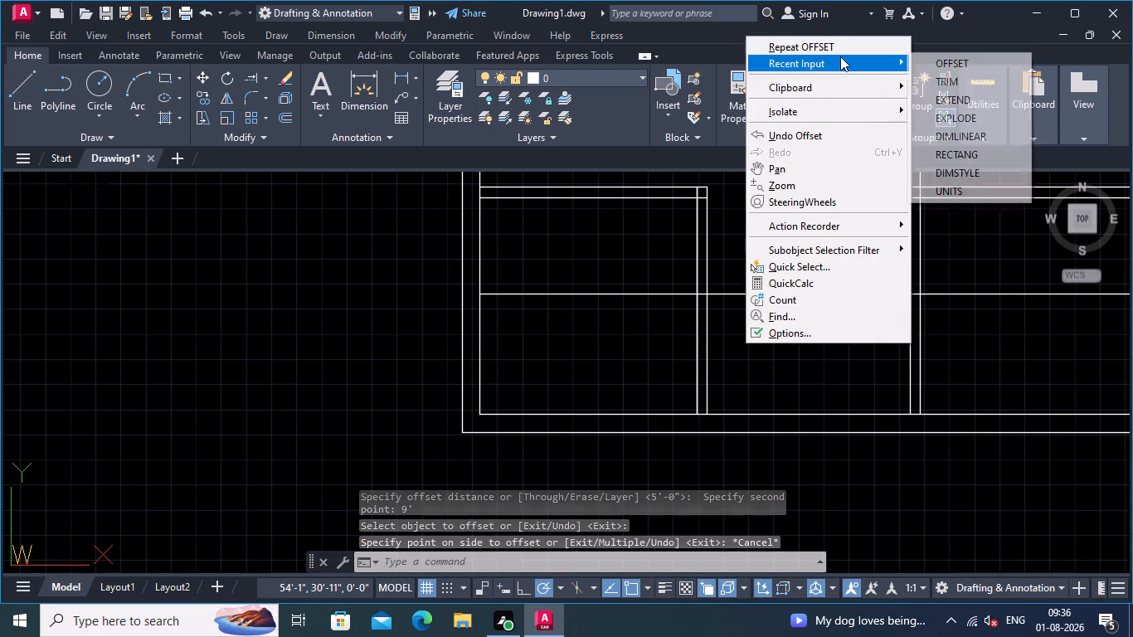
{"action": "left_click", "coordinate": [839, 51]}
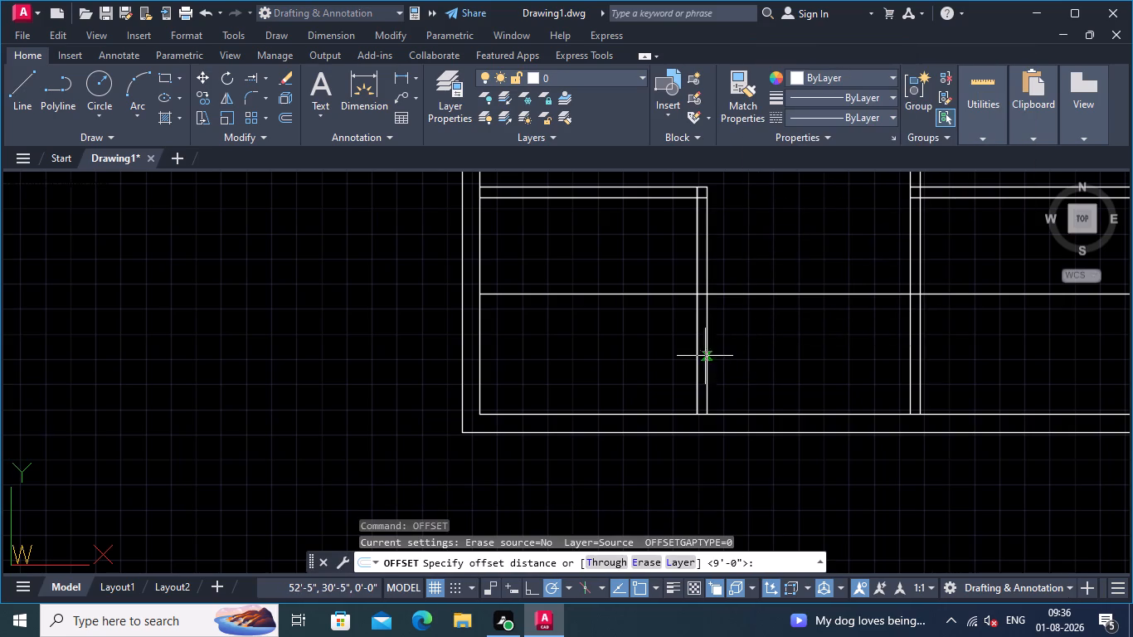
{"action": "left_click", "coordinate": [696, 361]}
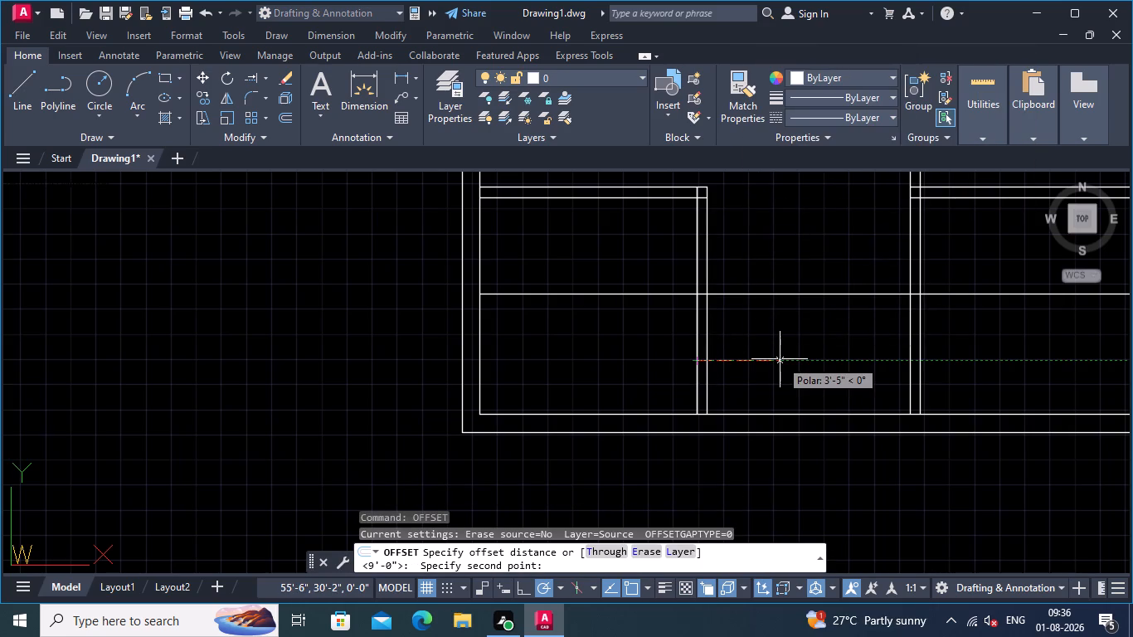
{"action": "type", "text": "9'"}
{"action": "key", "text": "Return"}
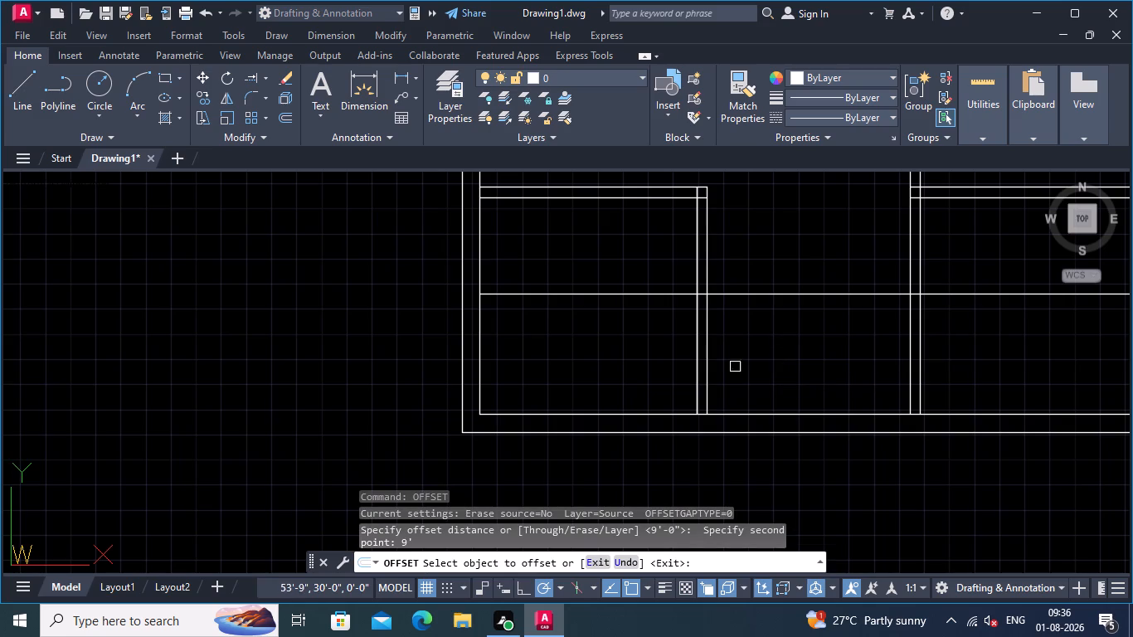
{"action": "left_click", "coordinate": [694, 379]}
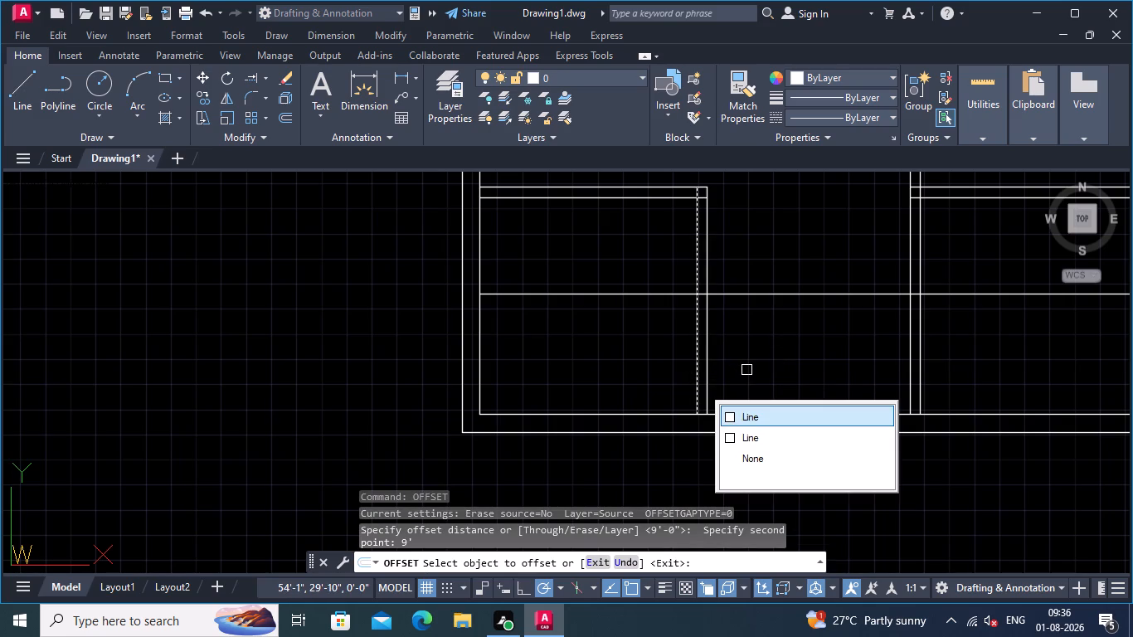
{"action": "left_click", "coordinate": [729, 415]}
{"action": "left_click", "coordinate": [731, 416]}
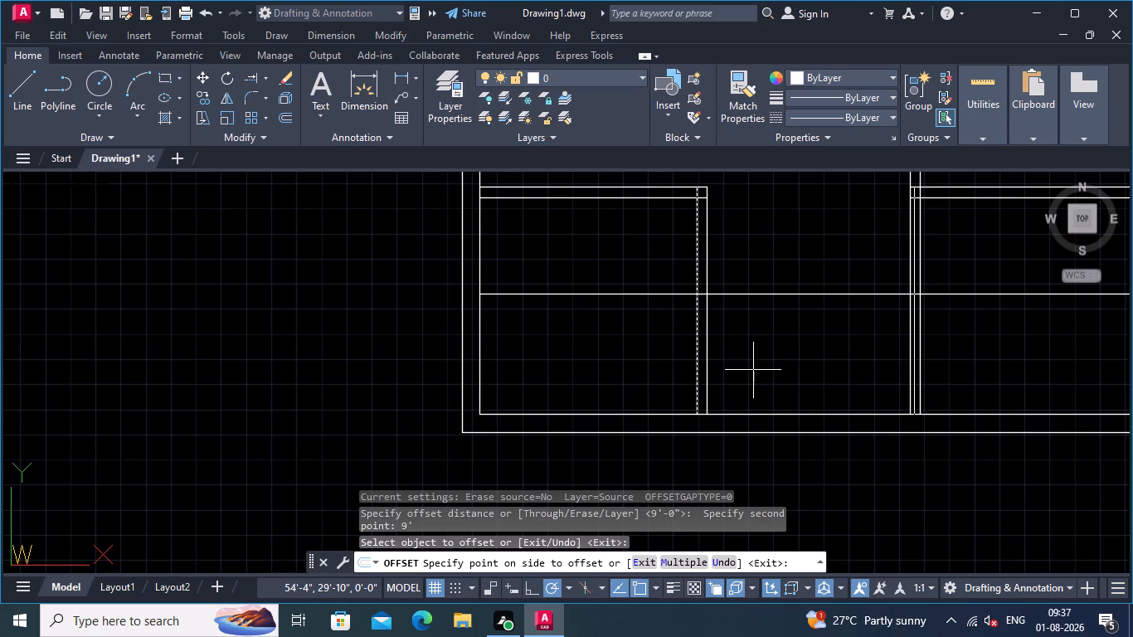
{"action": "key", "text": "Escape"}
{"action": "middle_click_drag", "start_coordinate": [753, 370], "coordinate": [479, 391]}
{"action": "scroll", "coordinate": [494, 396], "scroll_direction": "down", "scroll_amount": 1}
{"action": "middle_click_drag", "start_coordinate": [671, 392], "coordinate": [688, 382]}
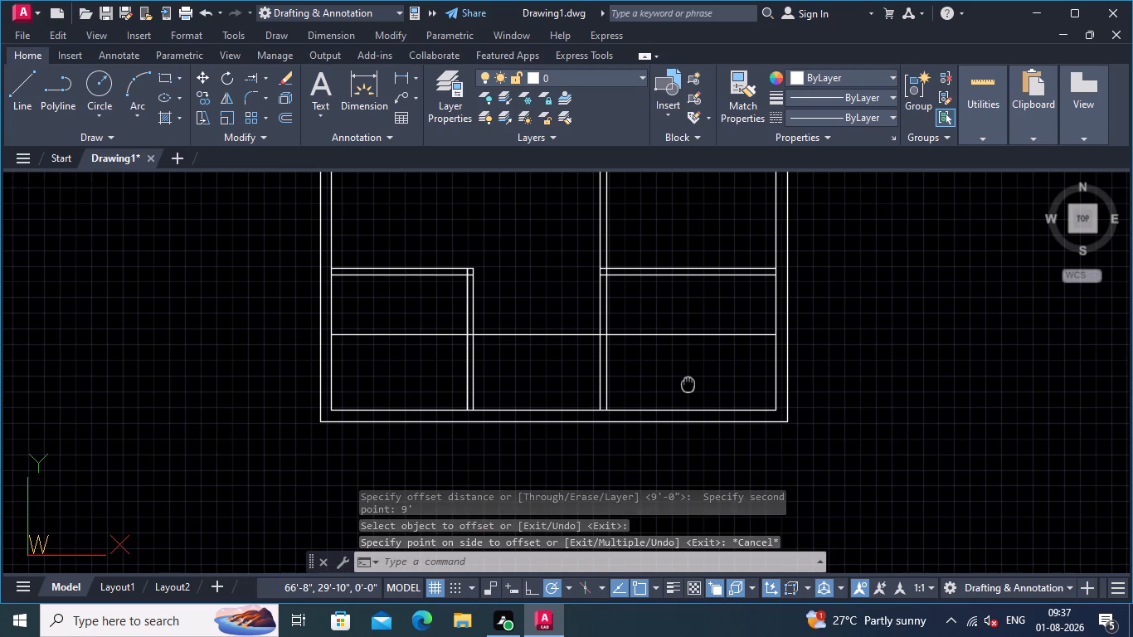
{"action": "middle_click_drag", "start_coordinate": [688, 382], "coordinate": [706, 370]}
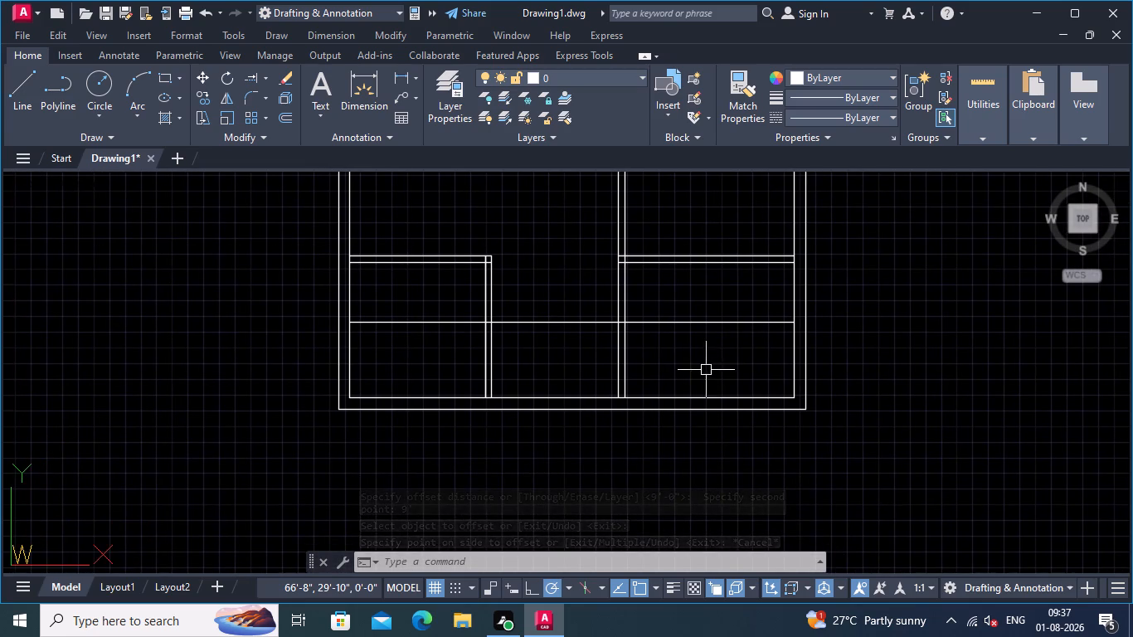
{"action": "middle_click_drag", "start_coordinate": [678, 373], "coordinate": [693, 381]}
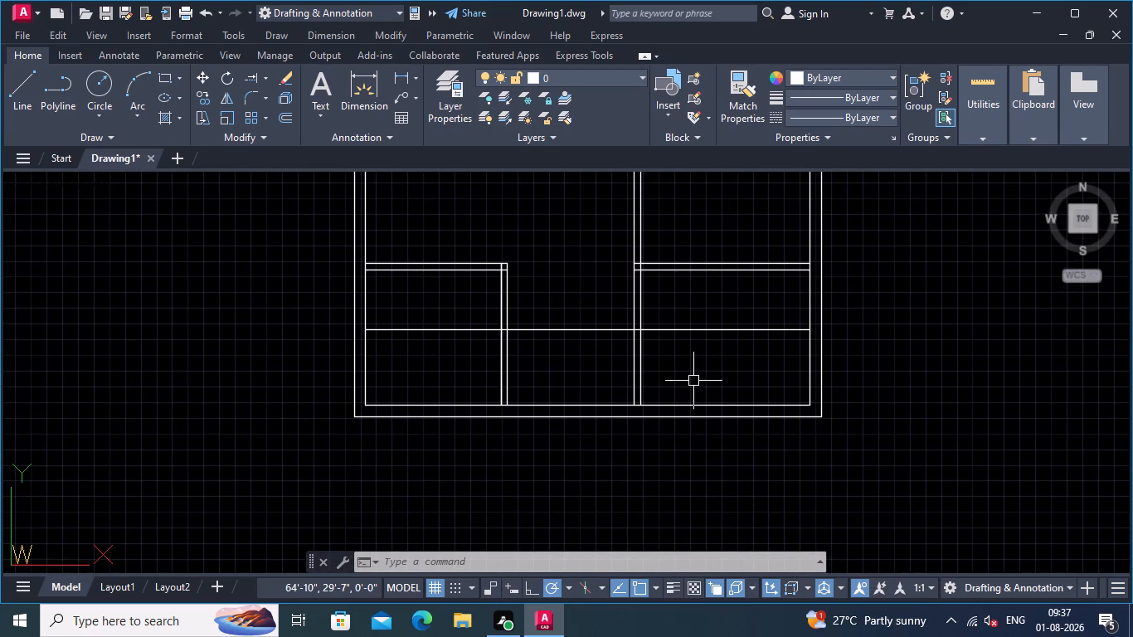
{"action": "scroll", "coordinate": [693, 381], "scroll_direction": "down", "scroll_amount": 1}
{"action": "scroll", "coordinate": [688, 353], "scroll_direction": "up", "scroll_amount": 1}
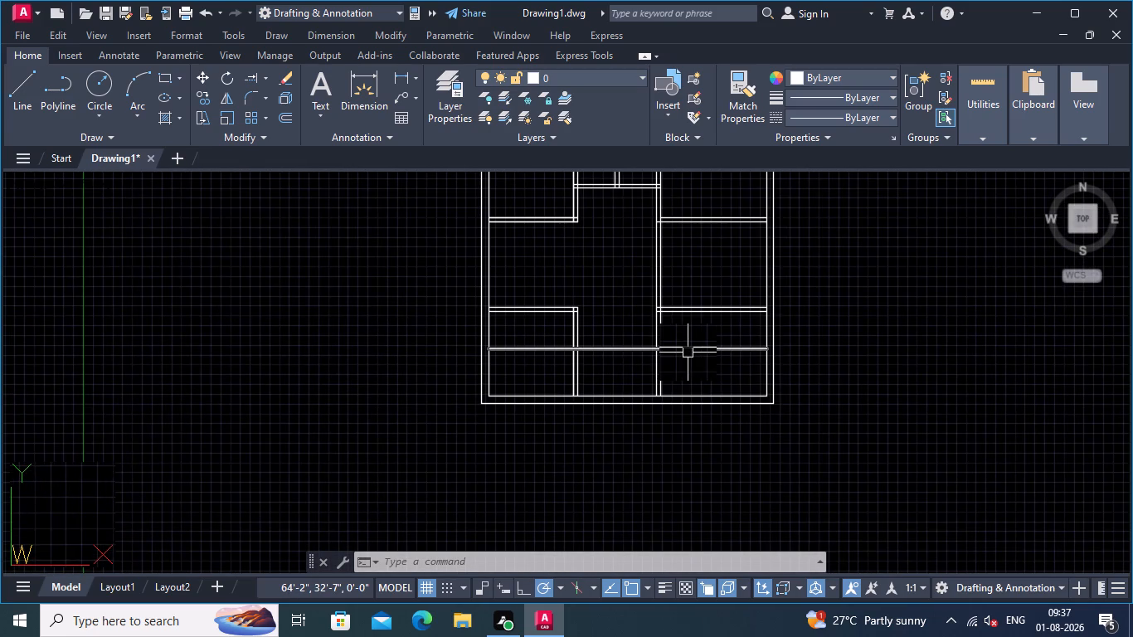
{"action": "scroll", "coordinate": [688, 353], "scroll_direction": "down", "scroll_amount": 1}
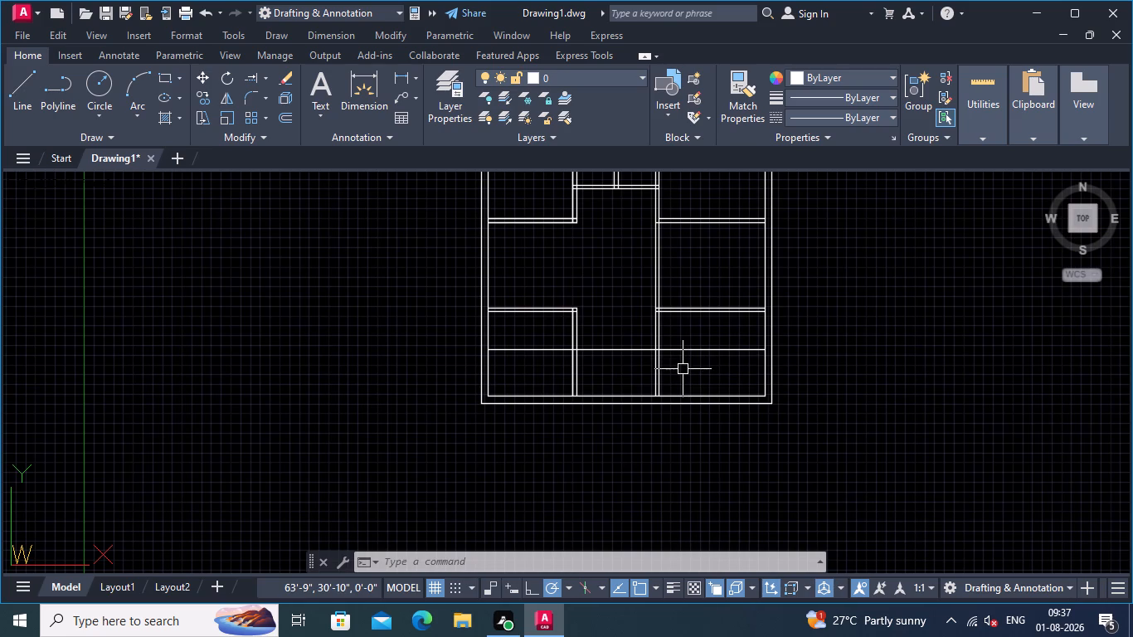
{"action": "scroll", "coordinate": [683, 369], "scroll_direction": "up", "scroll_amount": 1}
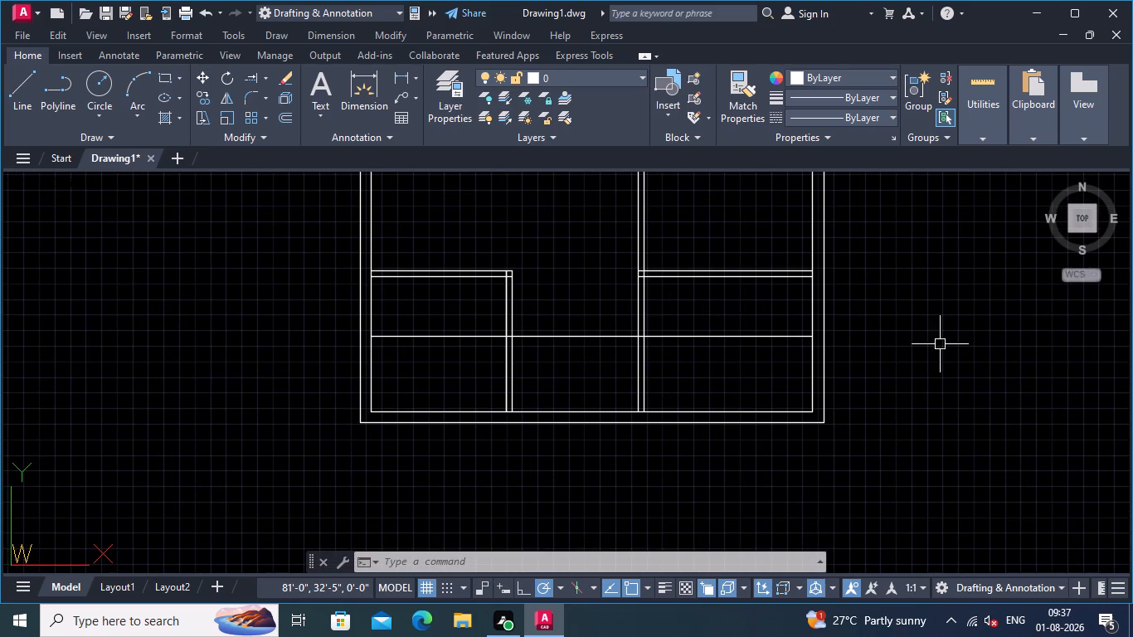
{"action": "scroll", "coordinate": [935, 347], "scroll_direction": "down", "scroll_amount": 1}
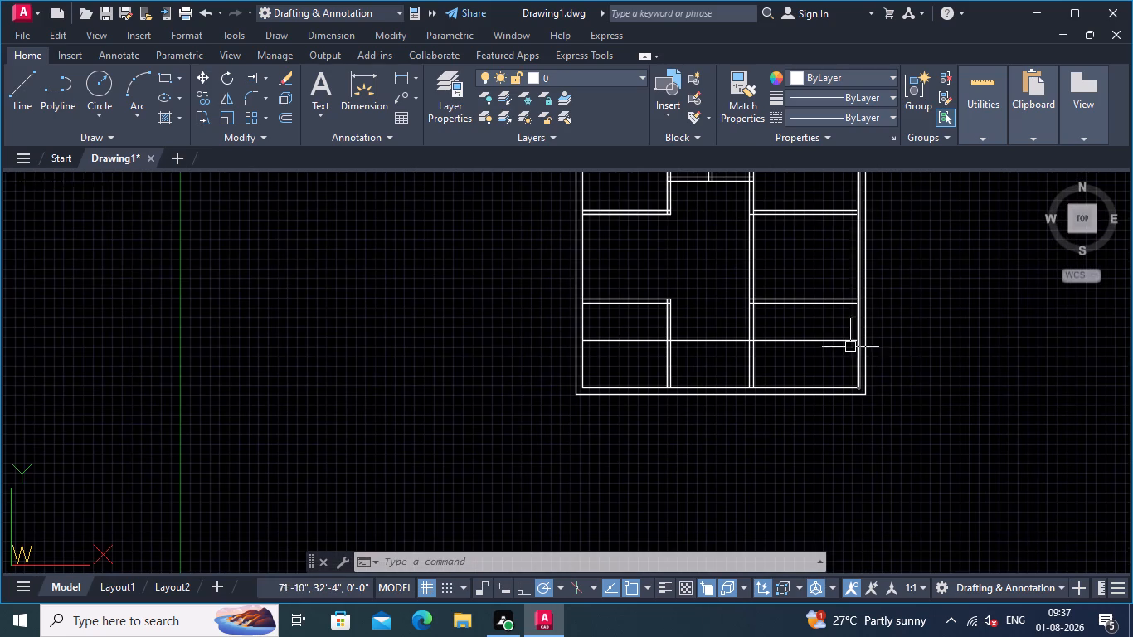
Offset the single horizontal line across the lower rooms 5" upward to make a double-line wall.
{"action": "scroll", "coordinate": [714, 309], "scroll_direction": "up", "scroll_amount": 1}
{"action": "type", "text": "OFF"}
{"action": "key", "text": "Return"}
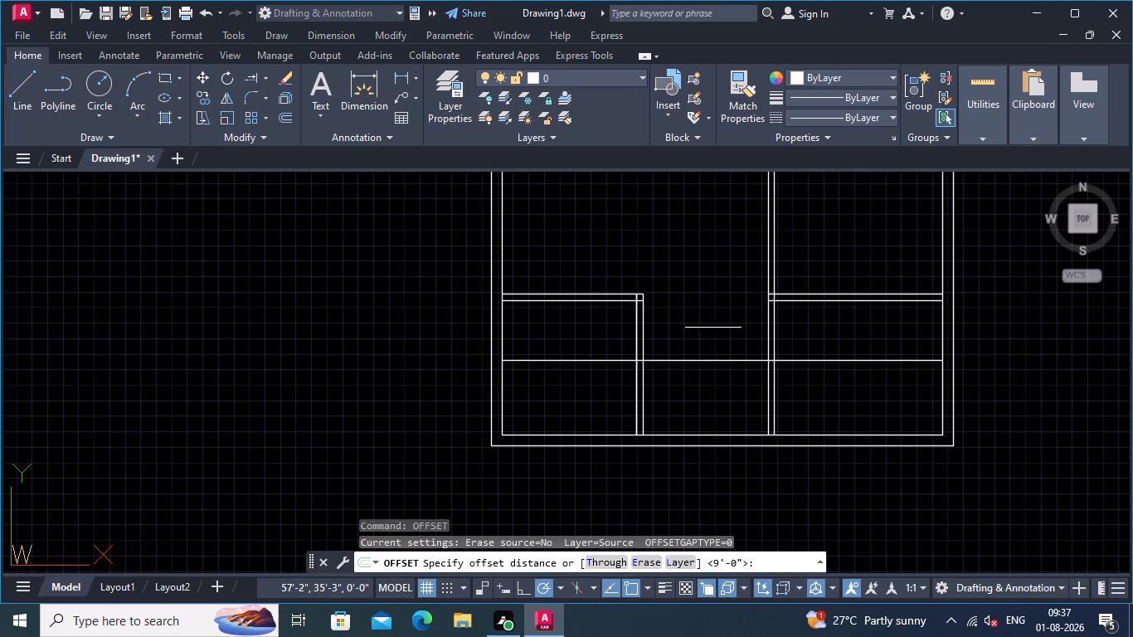
{"action": "left_click", "coordinate": [718, 364]}
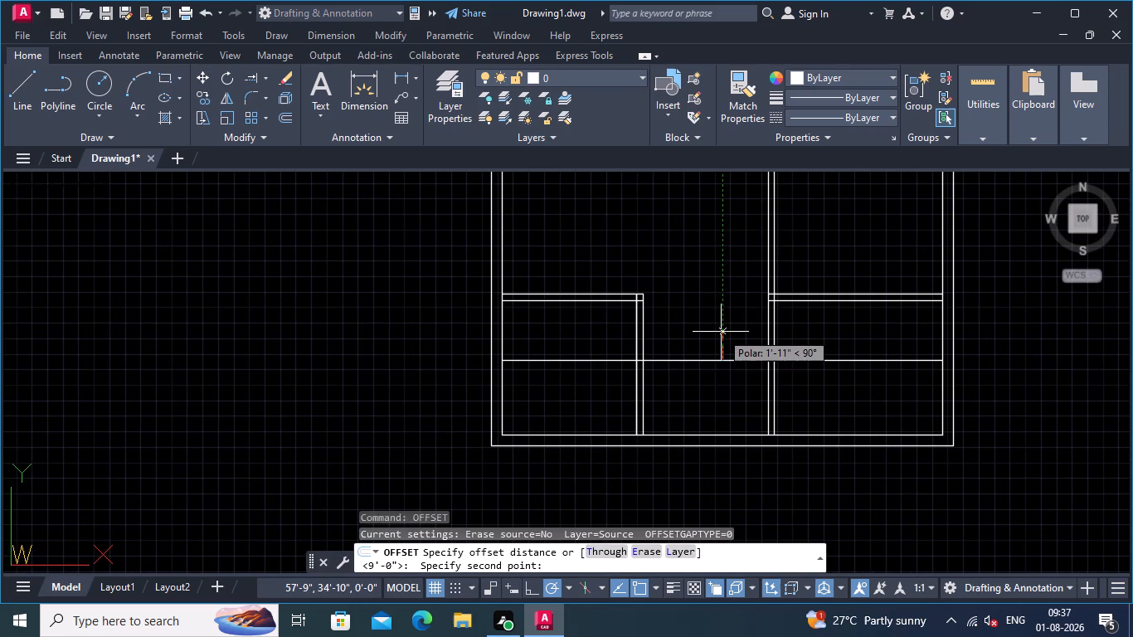
{"action": "key", "text": "5"}
{"action": "key", "text": "shift+quotedbl"}
{"action": "key", "text": "Return"}
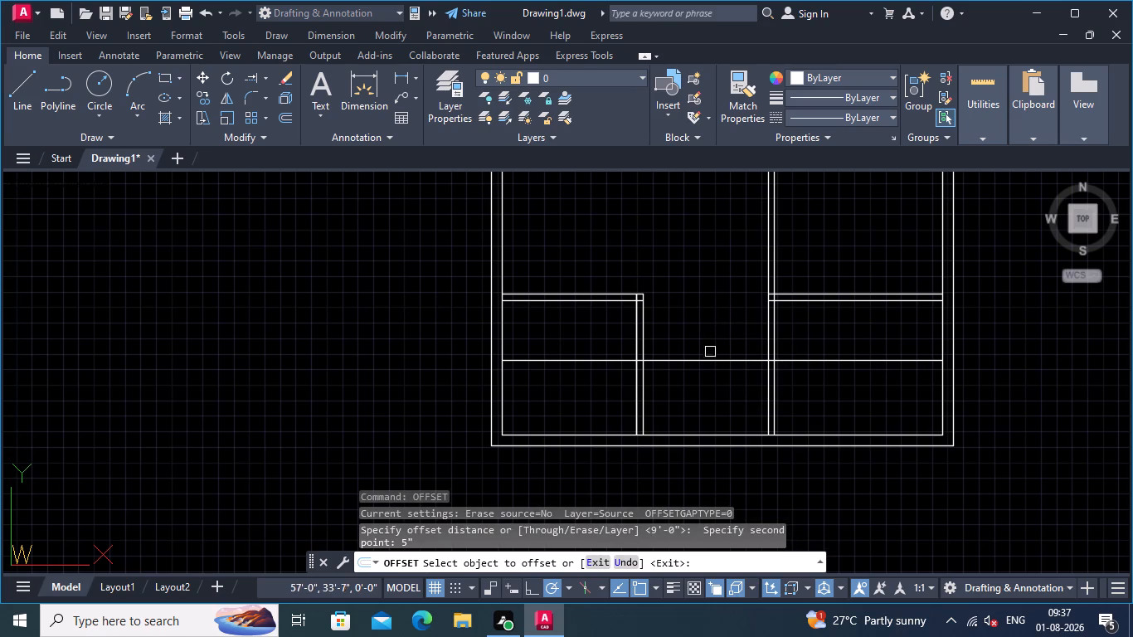
{"action": "left_click", "coordinate": [708, 364]}
{"action": "left_click", "coordinate": [708, 329]}
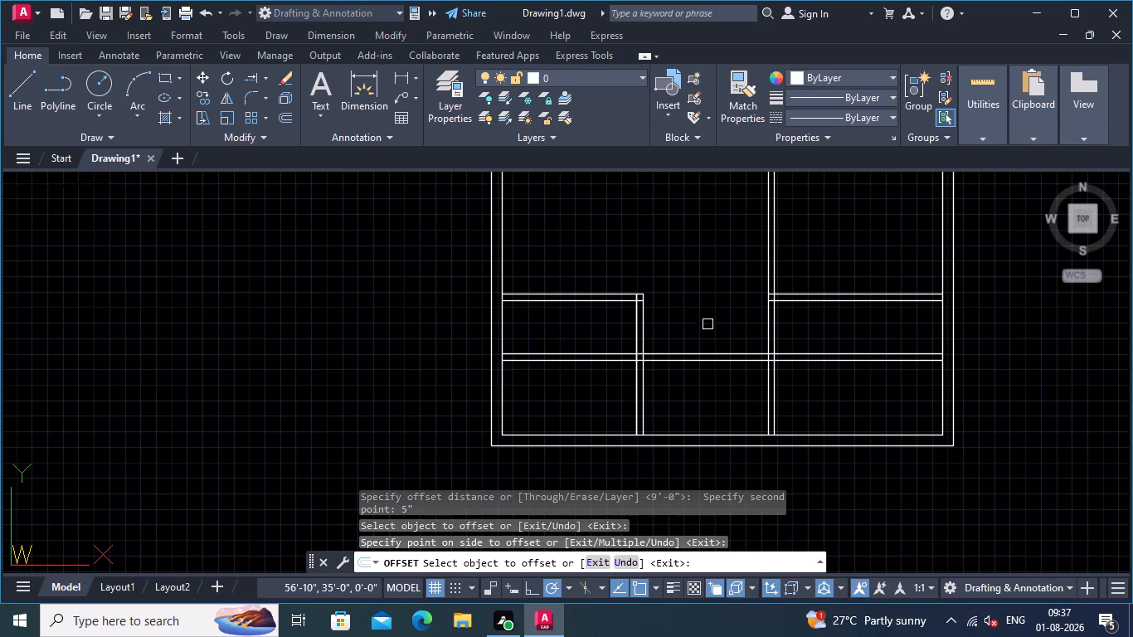
{"action": "key", "text": "BackSpace"}
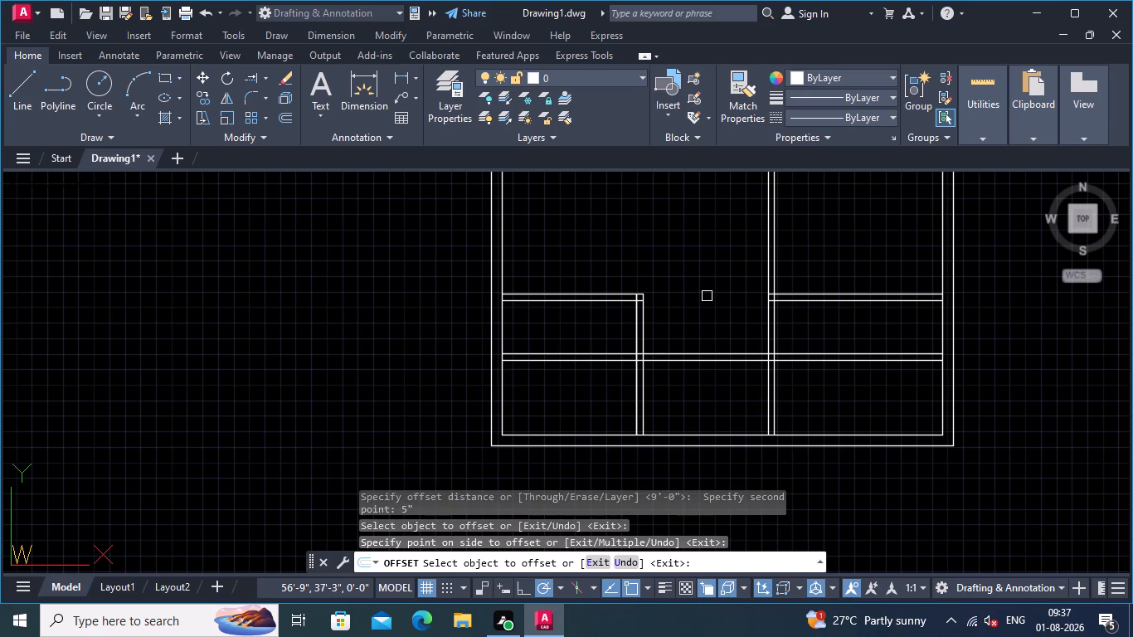
{"action": "key", "text": "Return"}
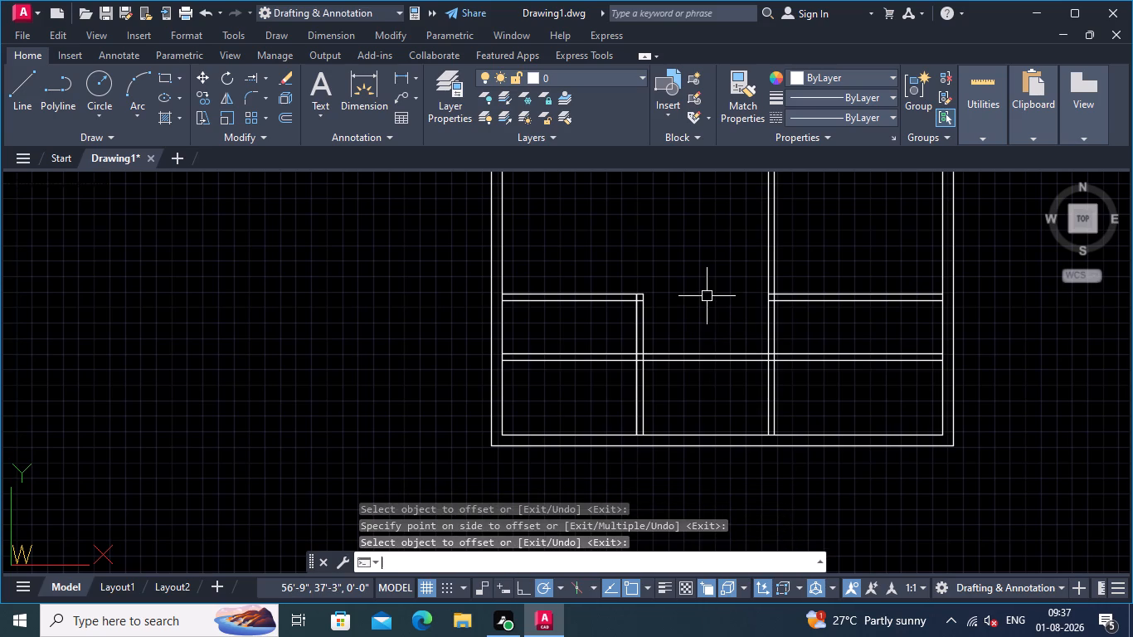
Trim both lines of the new horizontal wall inside the lower-left and lower-right rooms, keeping only the part between the two vertical partitions.
{"action": "type", "text": "TR"}
{"action": "key", "text": "Return"}
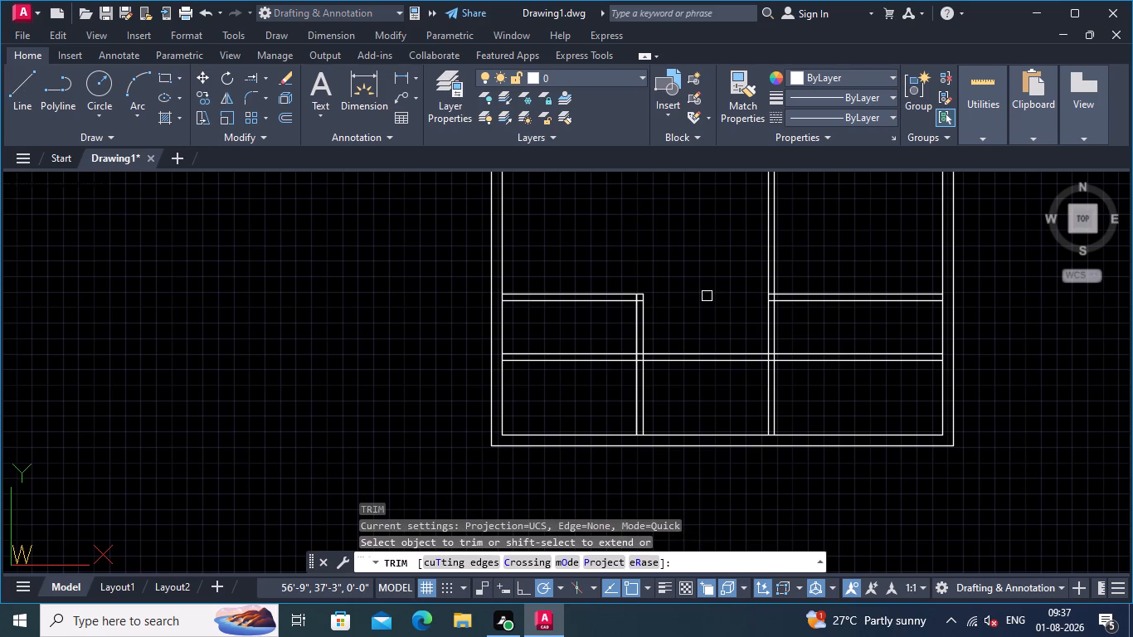
{"action": "left_click", "coordinate": [561, 338]}
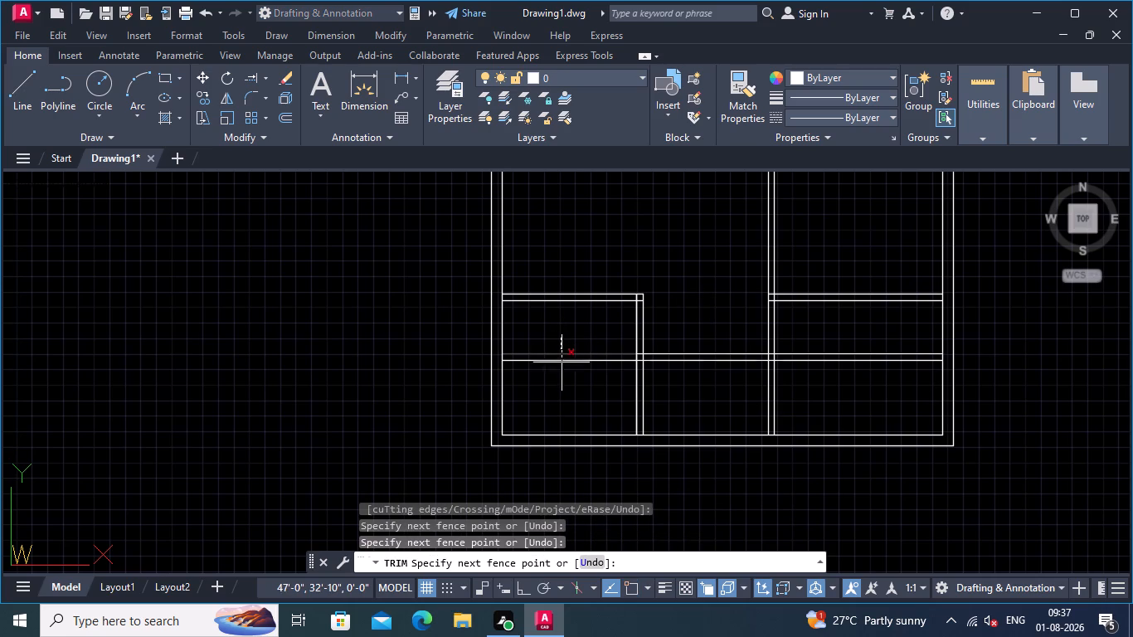
{"action": "left_click", "coordinate": [562, 365]}
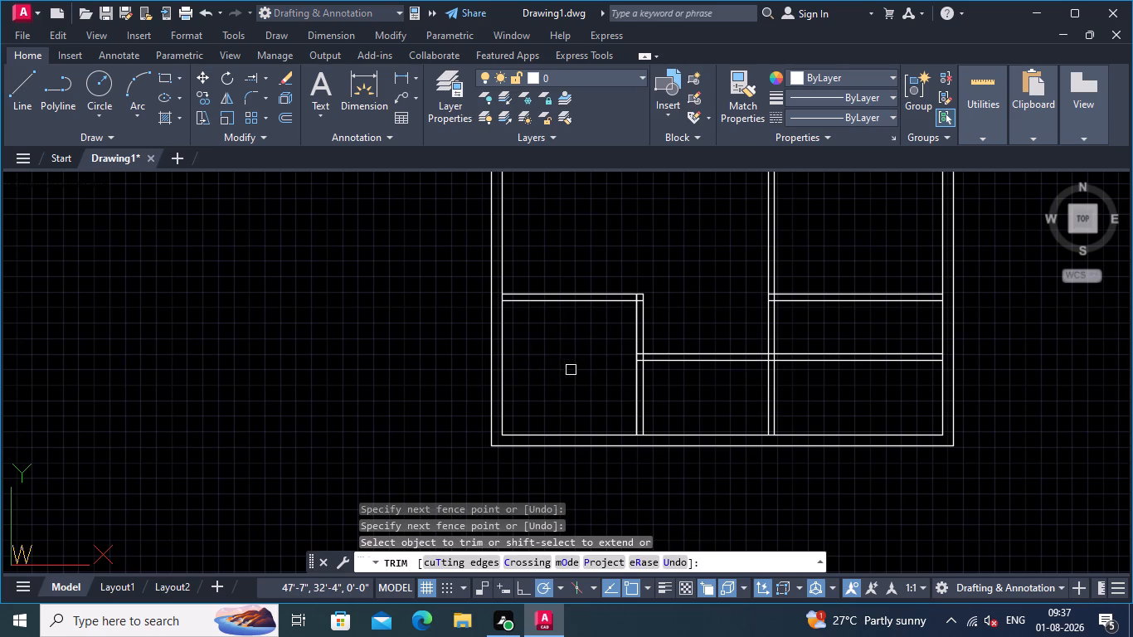
{"action": "middle_click_drag", "start_coordinate": [571, 370], "coordinate": [596, 319]}
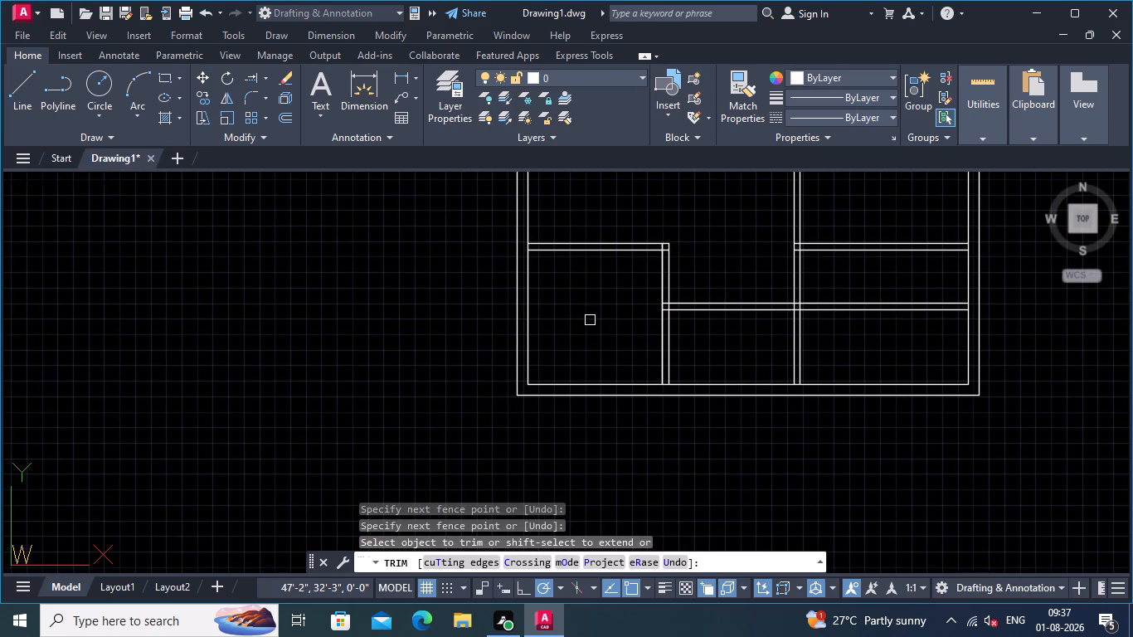
{"action": "left_click", "coordinate": [866, 269]}
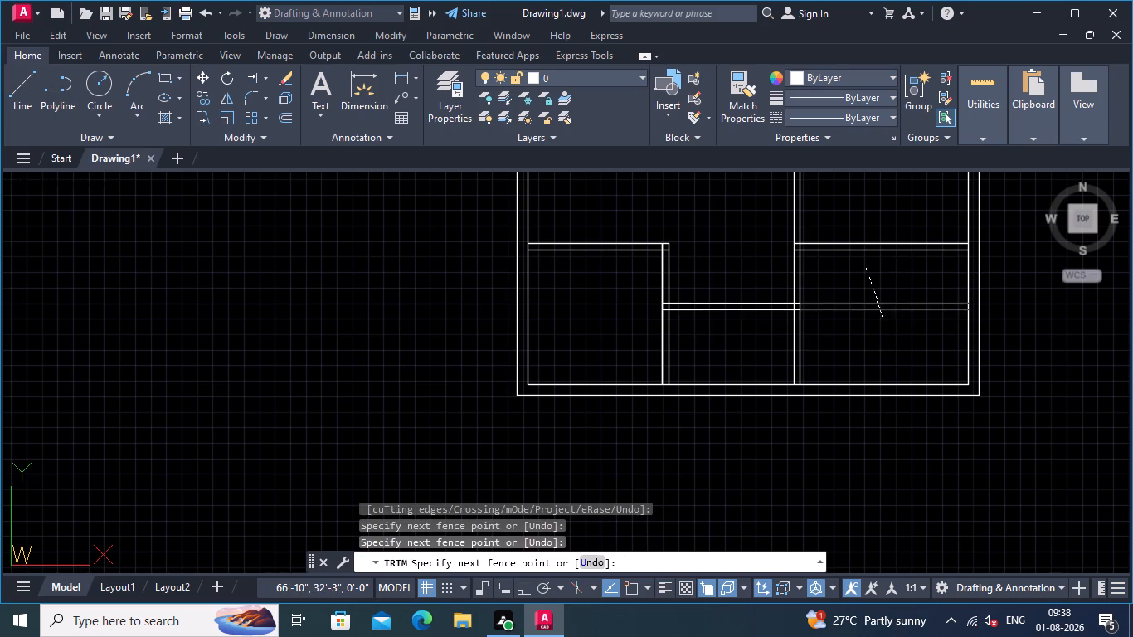
{"action": "left_click", "coordinate": [883, 320]}
{"action": "middle_click_drag", "start_coordinate": [834, 329], "coordinate": [865, 337]}
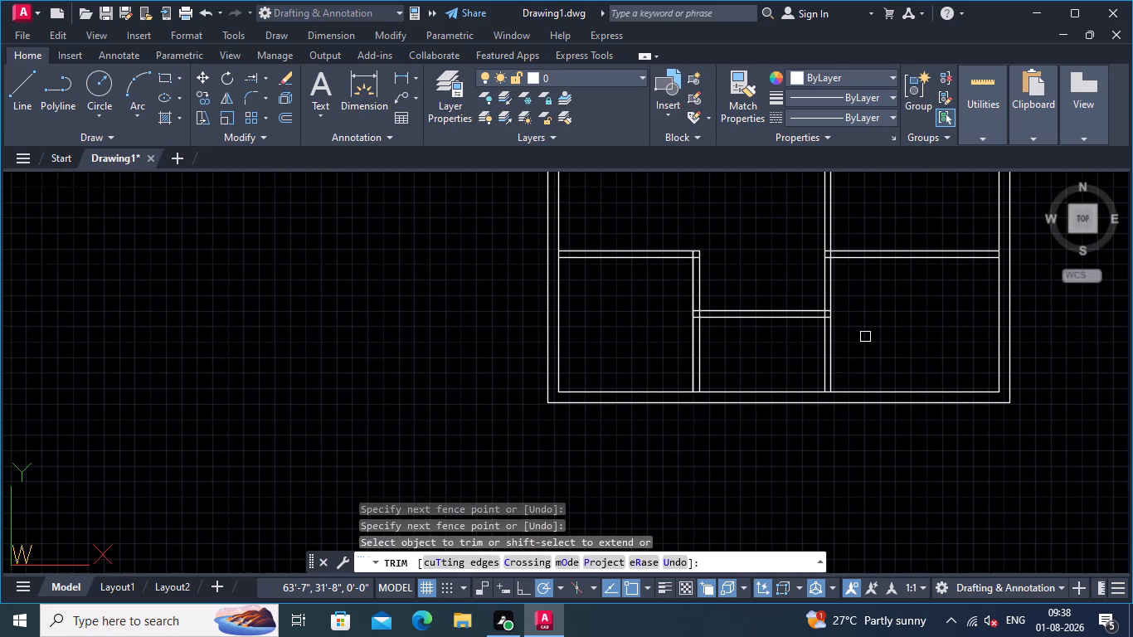
{"action": "scroll", "coordinate": [878, 327], "scroll_direction": "down", "scroll_amount": 1}
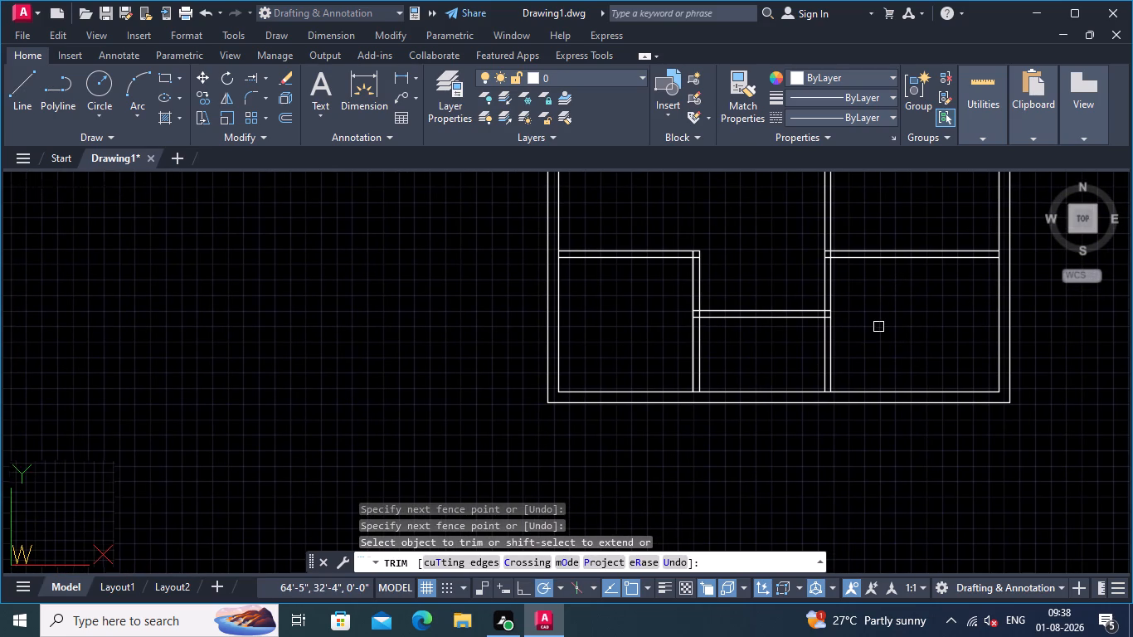
{"action": "scroll", "coordinate": [878, 327], "scroll_direction": "down", "scroll_amount": 1}
{"action": "middle_click_drag", "start_coordinate": [878, 327], "coordinate": [848, 340]}
{"action": "scroll", "coordinate": [848, 340], "scroll_direction": "up", "scroll_amount": 1}
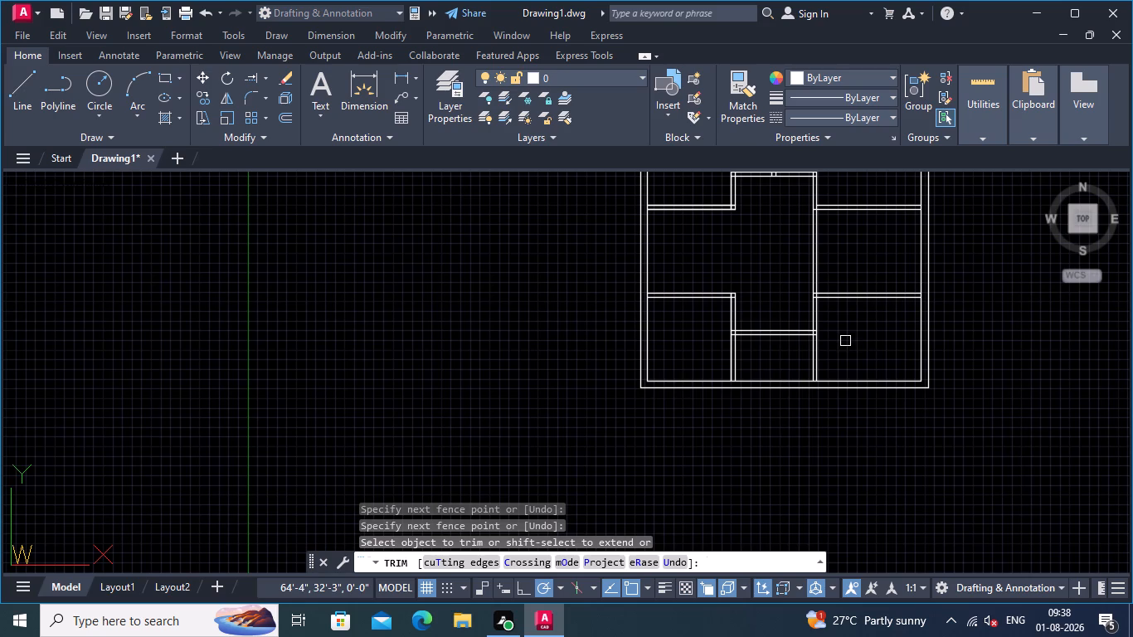
{"action": "key", "text": "Return"}
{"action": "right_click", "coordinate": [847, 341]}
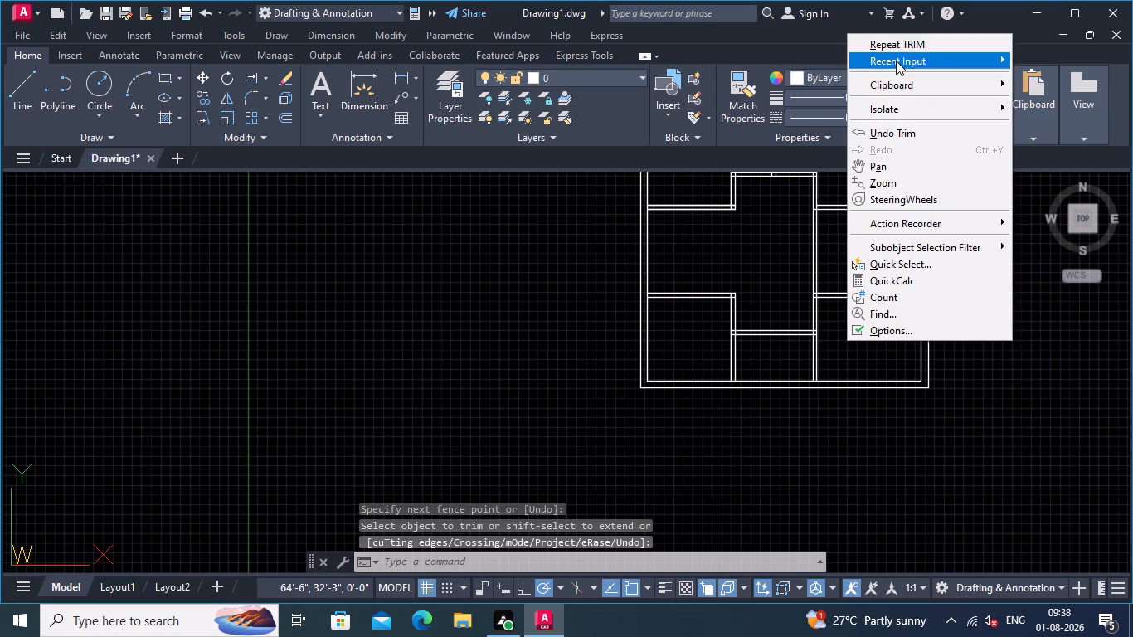
Offset the right inner wall line 6' to the left across the right-hand rooms.
{"action": "left_click", "coordinate": [278, 115]}
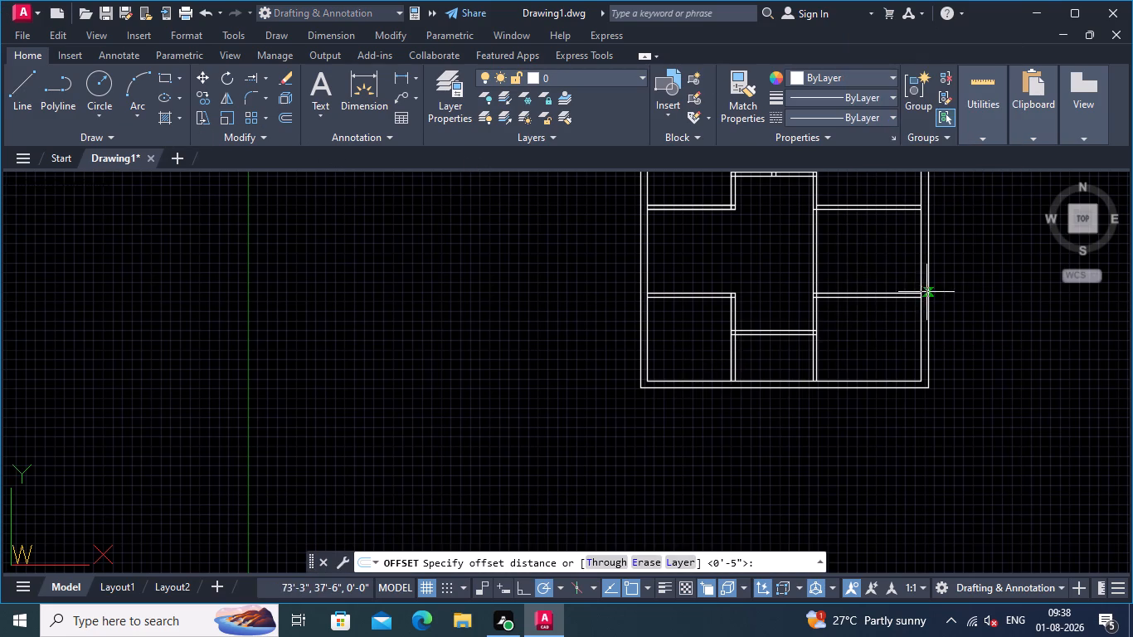
{"action": "scroll", "coordinate": [868, 300], "scroll_direction": "up", "scroll_amount": 1}
{"action": "middle_click_drag", "start_coordinate": [839, 328], "coordinate": [804, 414]}
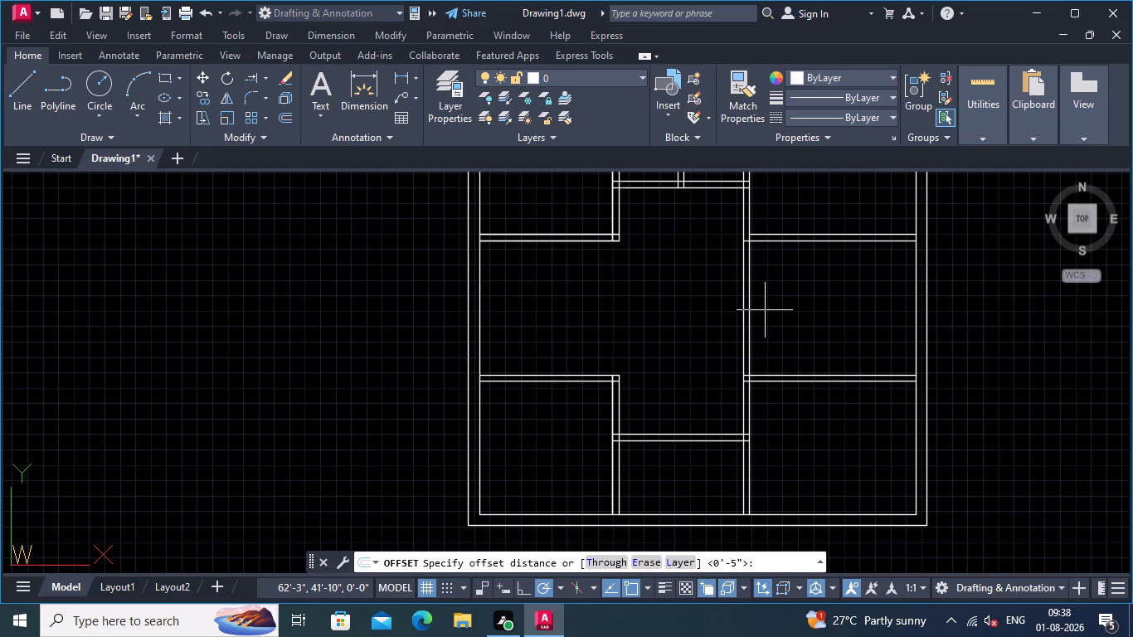
{"action": "scroll", "coordinate": [858, 333], "scroll_direction": "up", "scroll_amount": 1}
{"action": "scroll", "coordinate": [885, 332], "scroll_direction": "down", "scroll_amount": 1}
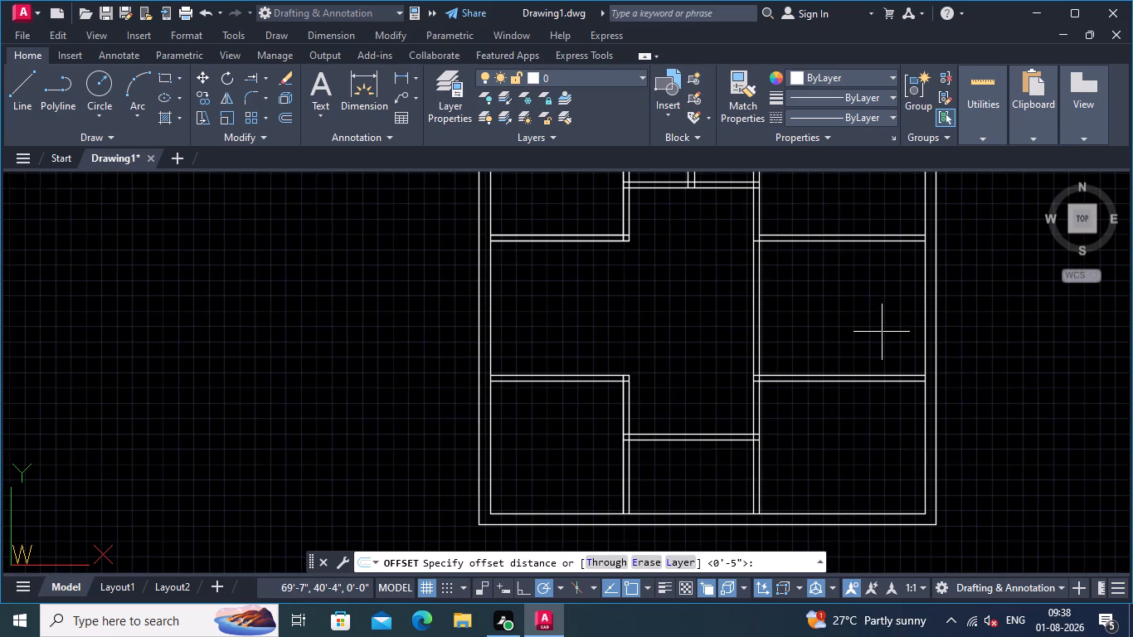
{"action": "left_click", "coordinate": [923, 334]}
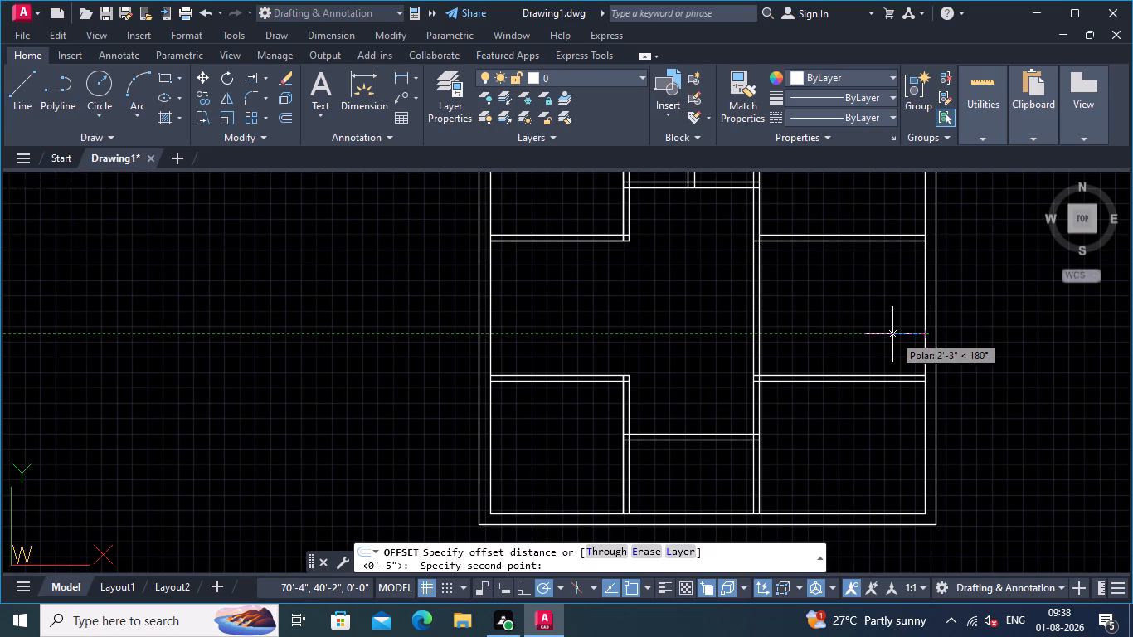
{"action": "key", "text": "6"}
{"action": "key", "text": "apostrophe"}
{"action": "key", "text": "Return"}
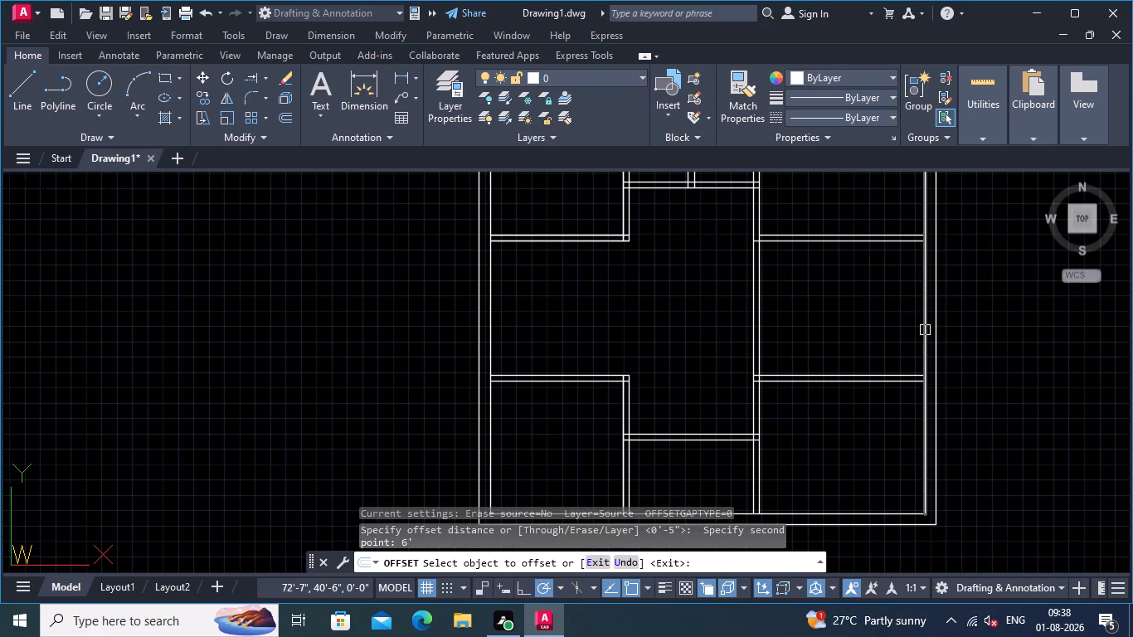
{"action": "left_click", "coordinate": [925, 330]}
{"action": "left_click", "coordinate": [832, 331]}
{"action": "middle_click_drag", "start_coordinate": [822, 334], "coordinate": [822, 343]}
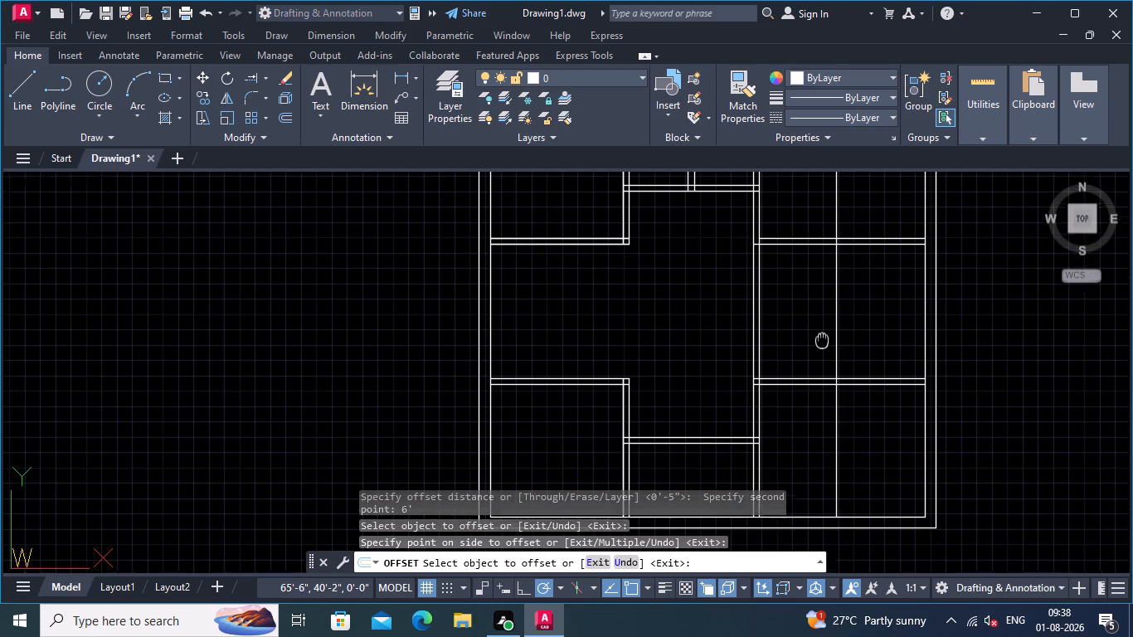
{"action": "middle_click_drag", "start_coordinate": [822, 343], "coordinate": [824, 348]}
{"action": "right_click", "coordinate": [873, 309]}
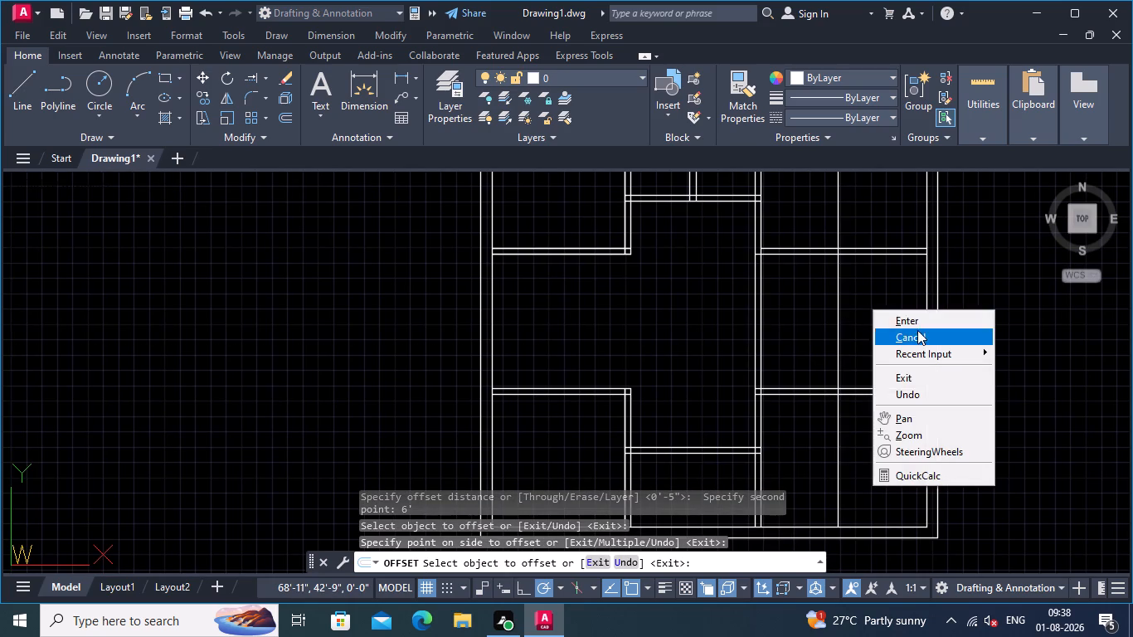
{"action": "left_click", "coordinate": [913, 318]}
Offset the new vertical line in the right-hand rooms 5" to the left to make a double-line wall.
{"action": "right_click", "coordinate": [897, 318]}
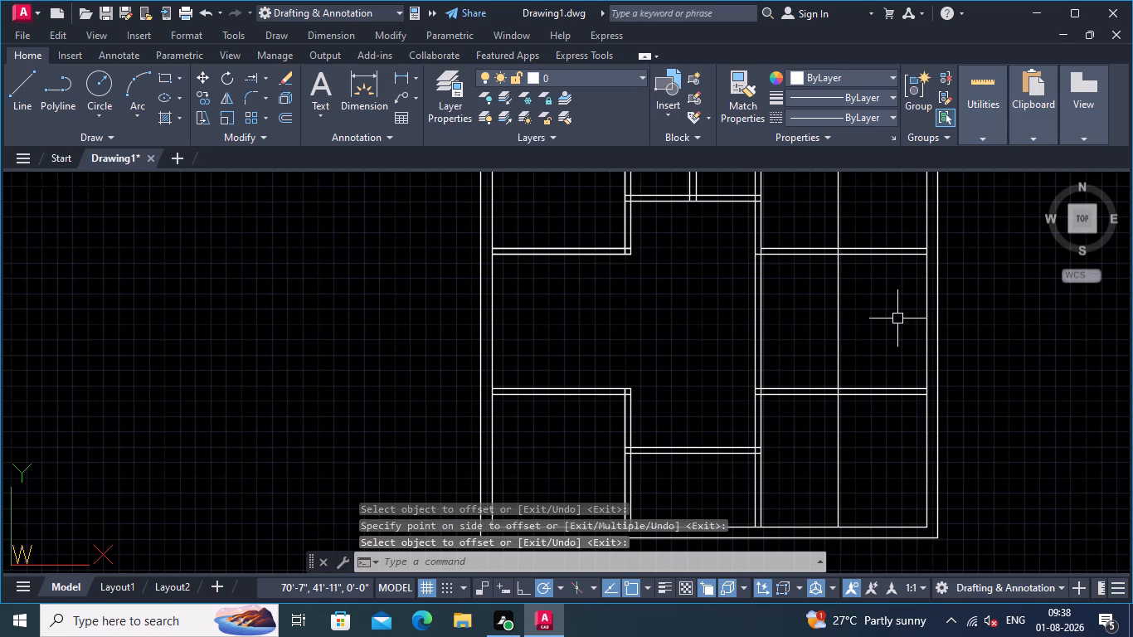
{"action": "left_click", "coordinate": [968, 17]}
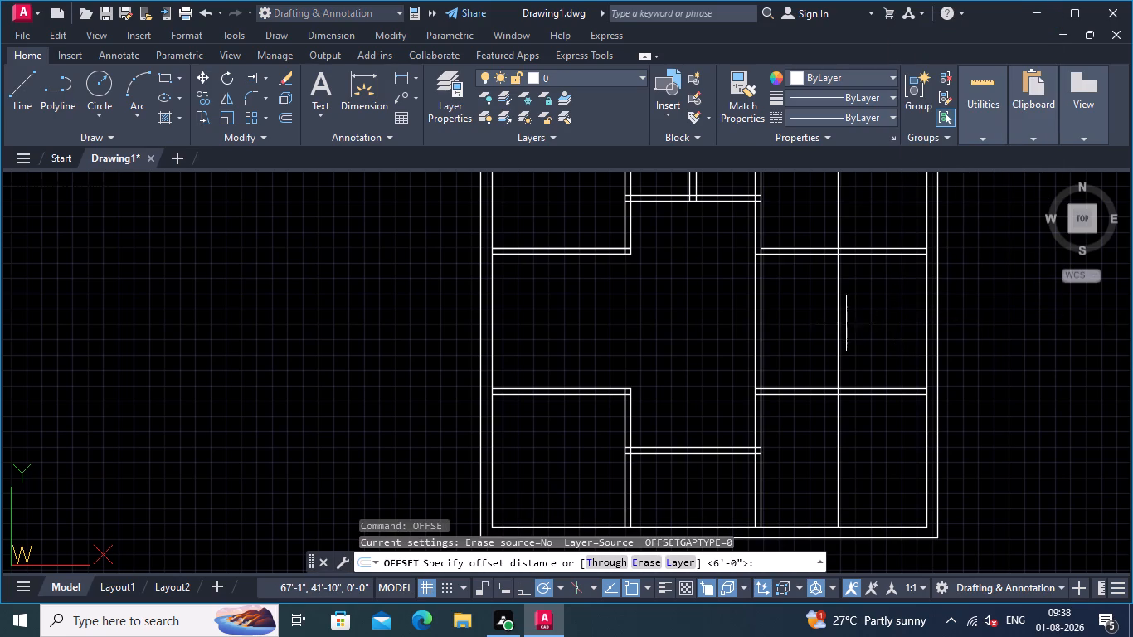
{"action": "left_click", "coordinate": [840, 328]}
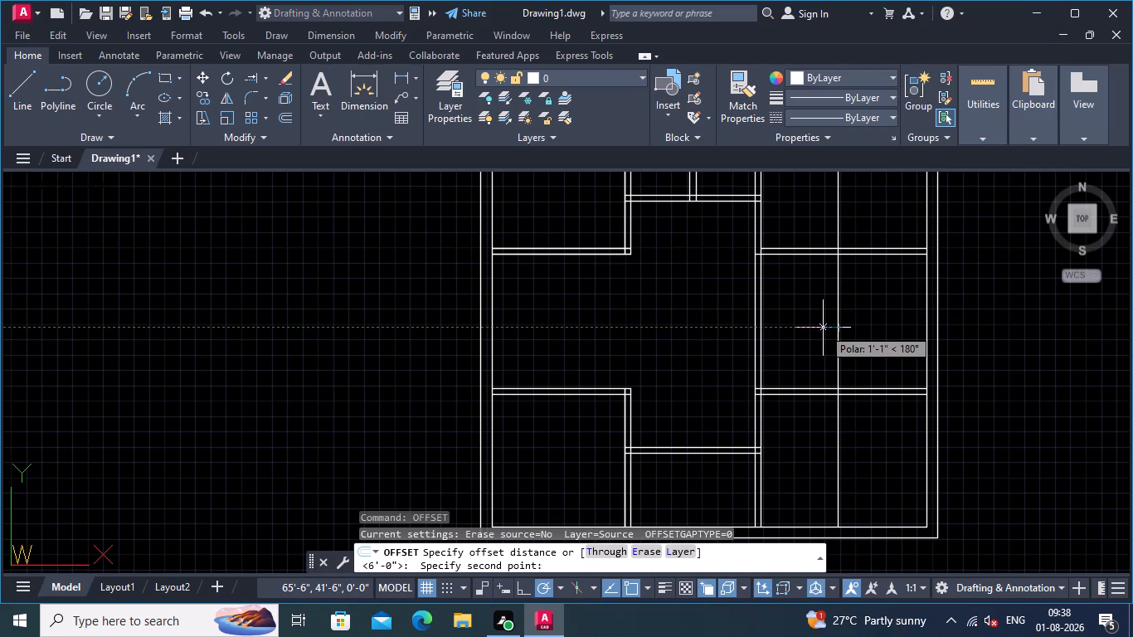
{"action": "key", "text": "5"}
{"action": "key", "text": "Return"}
{"action": "key", "text": "apostrophe"}
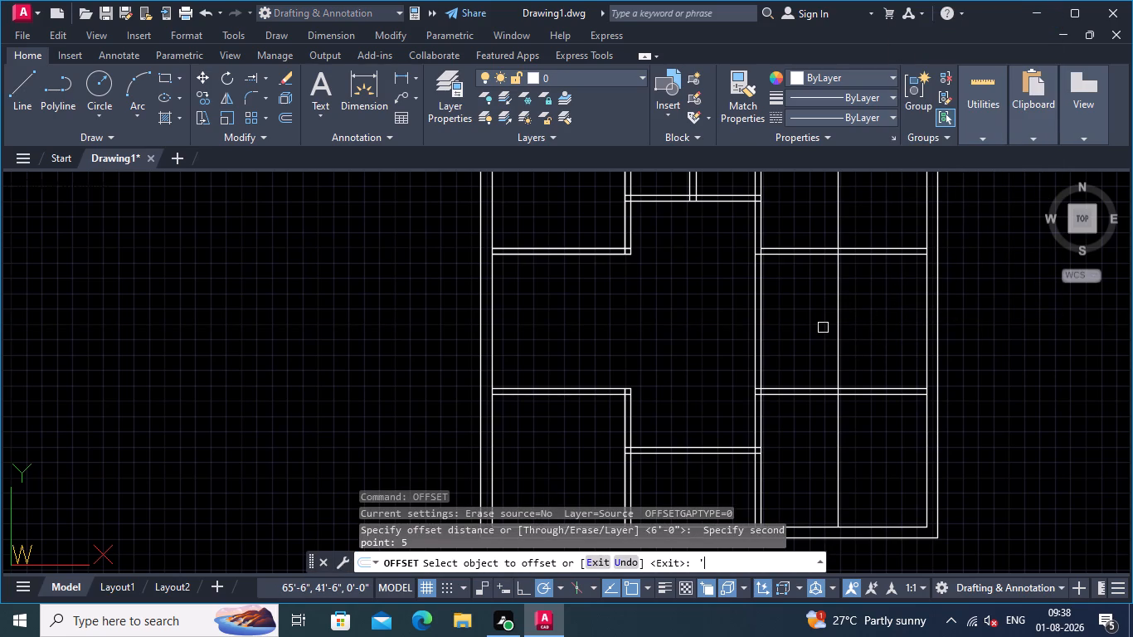
{"action": "key", "text": "BackSpace"}
{"action": "key", "text": "5"}
{"action": "key", "text": "shift+quotedbl"}
{"action": "key", "text": "Return"}
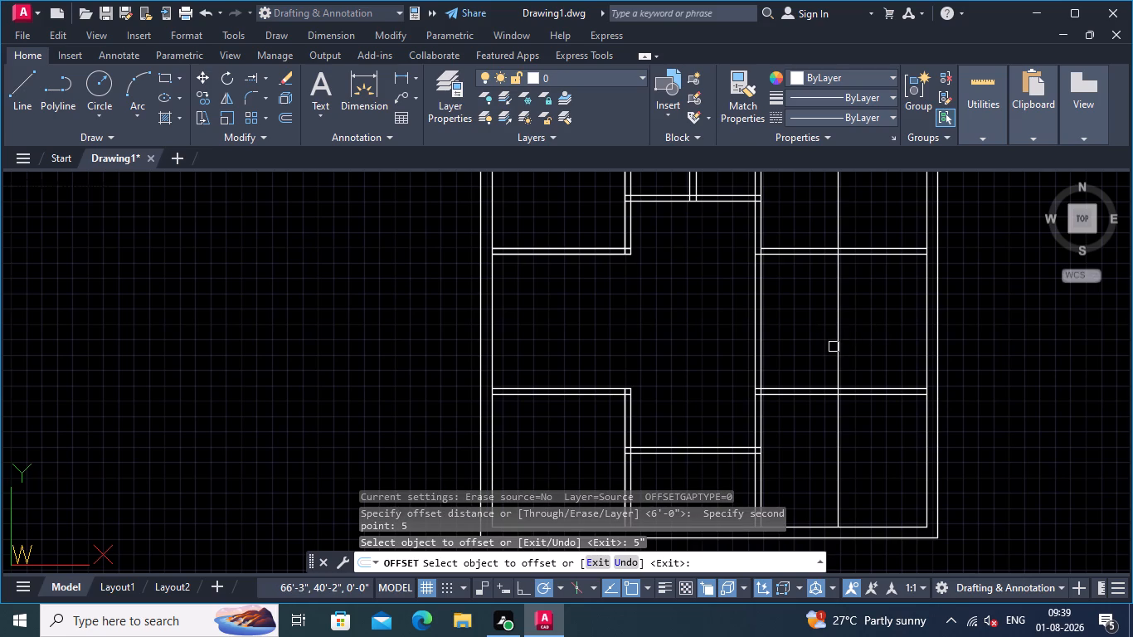
{"action": "left_click", "coordinate": [839, 344]}
{"action": "left_click", "coordinate": [818, 341]}
{"action": "scroll", "coordinate": [804, 297], "scroll_direction": "down", "scroll_amount": 1}
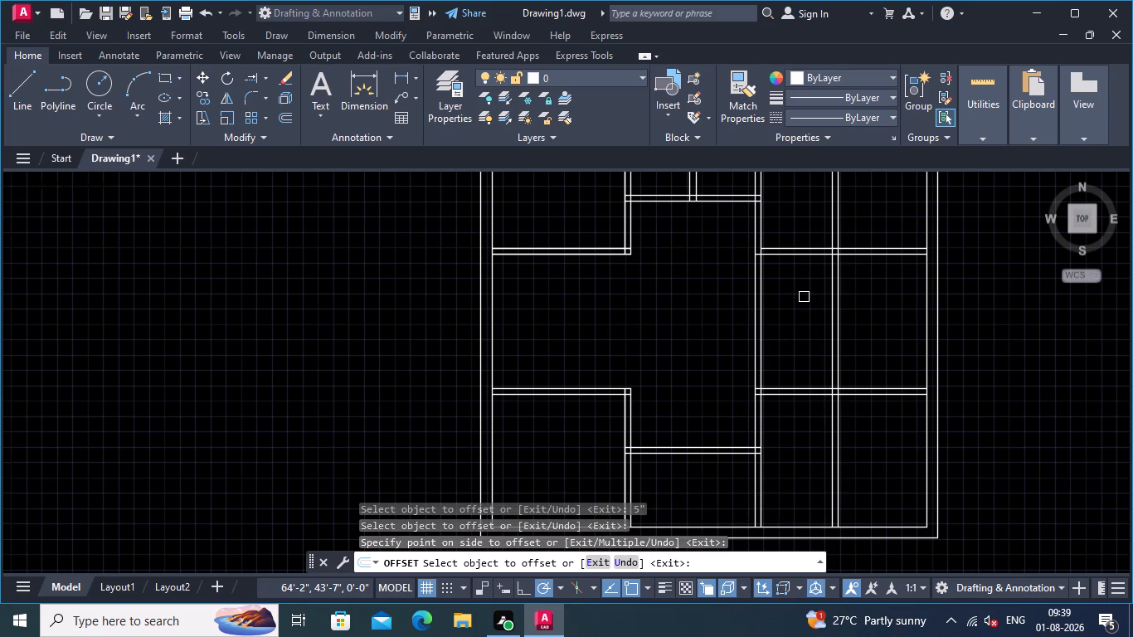
{"action": "key", "text": "Return"}
Trim both lines of the right vertical partition between the upper and lower horizontal walls, opening the central hall toward the new wall.
{"action": "scroll", "coordinate": [804, 297], "scroll_direction": "up", "scroll_amount": 1}
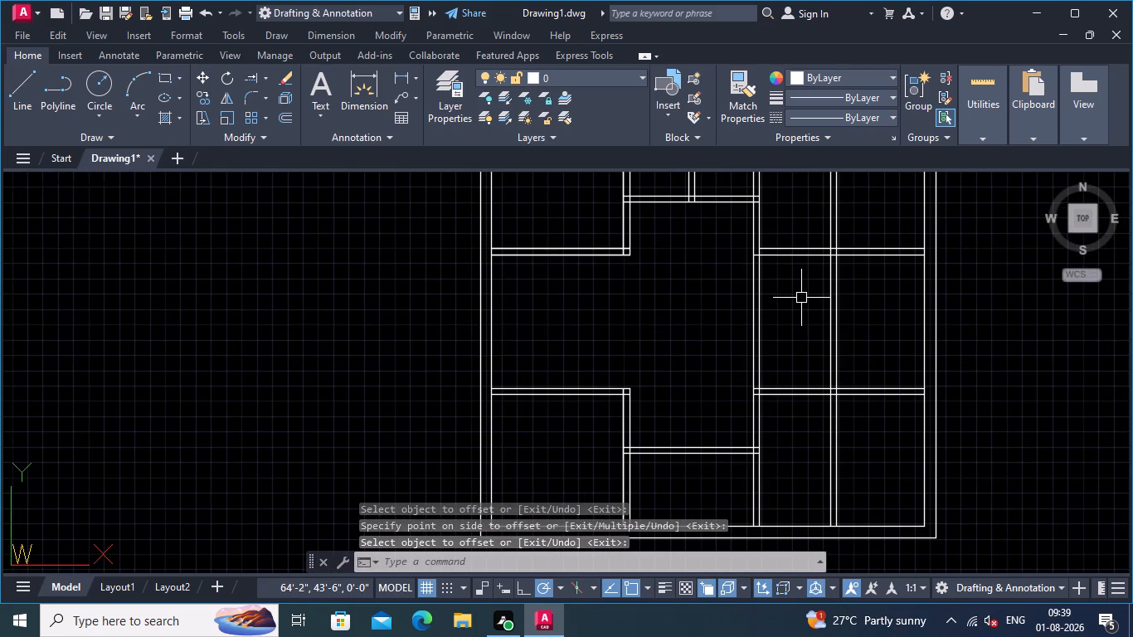
{"action": "type", "text": "TR"}
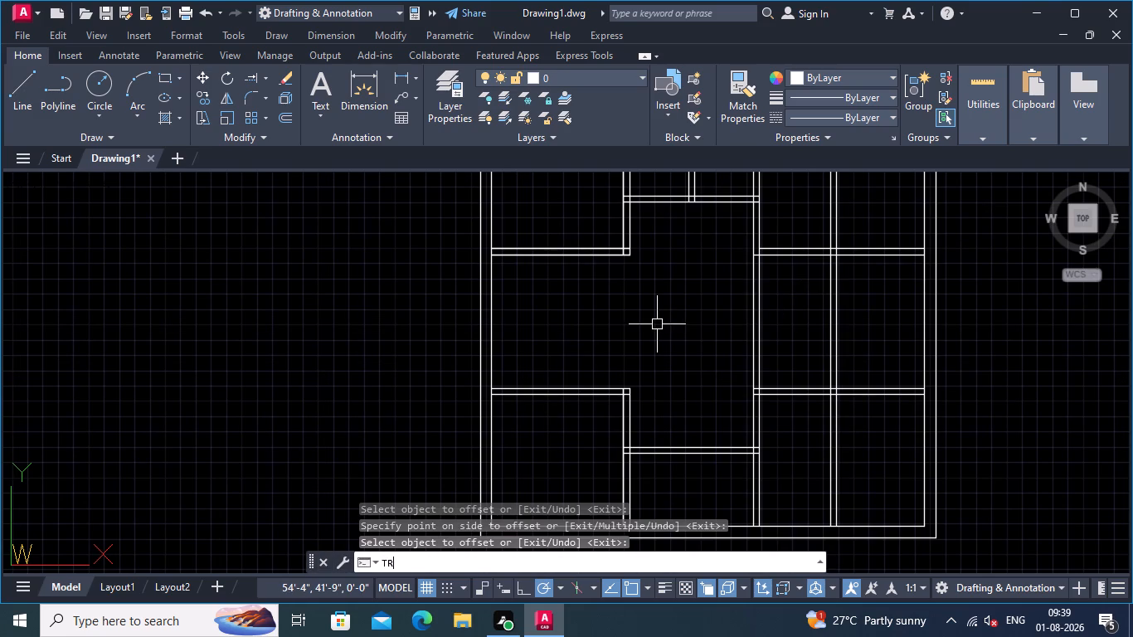
{"action": "key", "text": "Return"}
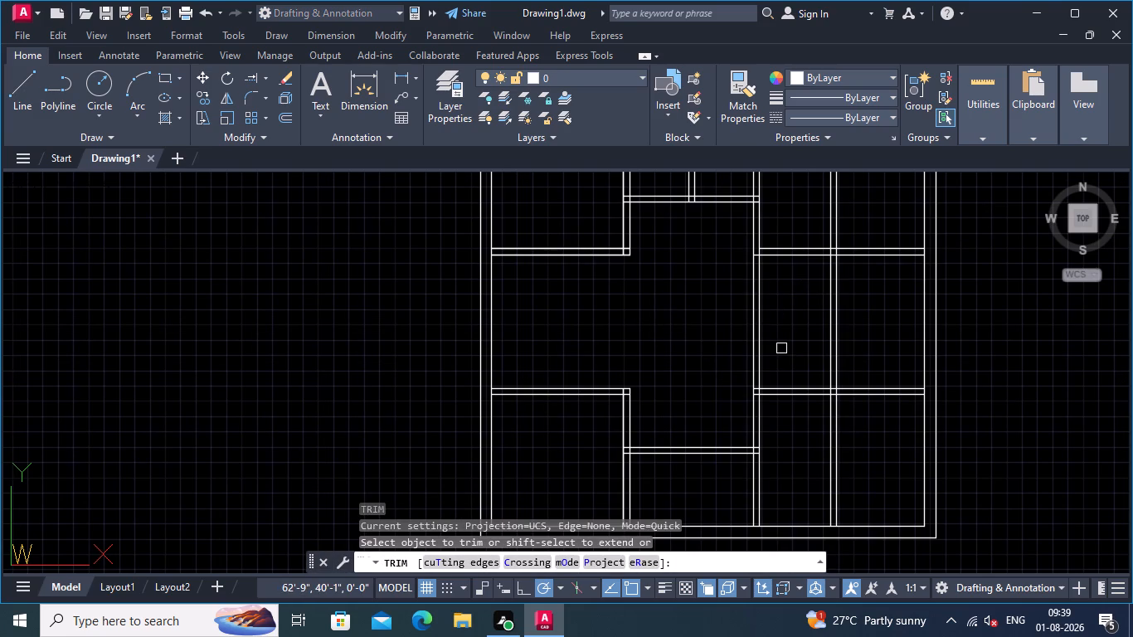
{"action": "left_click", "coordinate": [781, 348]}
{"action": "left_click", "coordinate": [734, 348]}
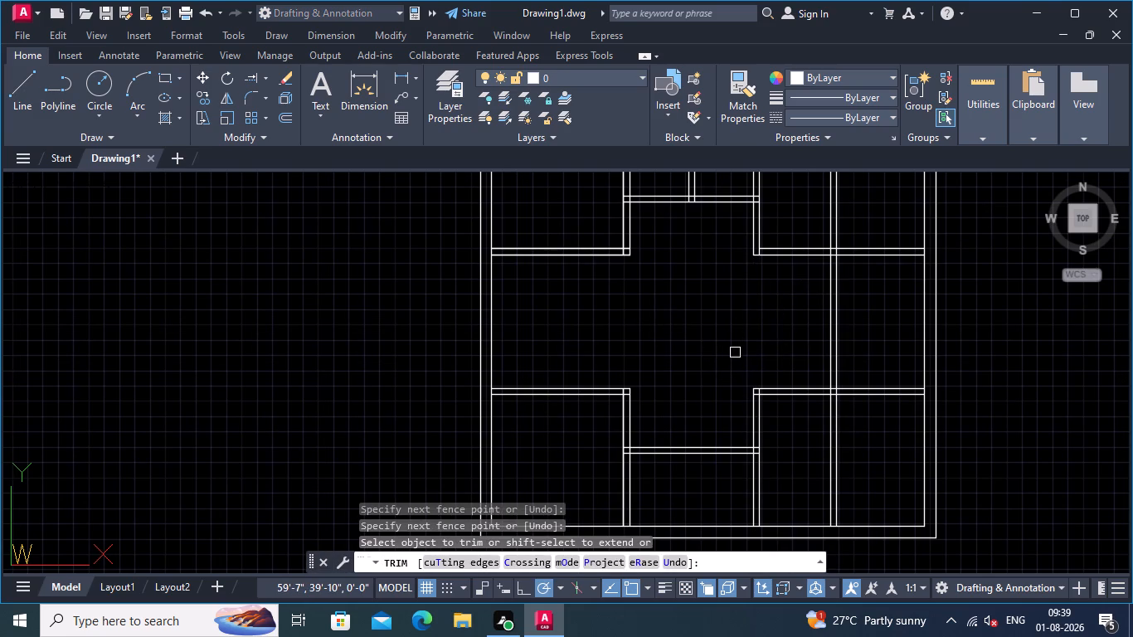
Trim both lines of the new vertical wall inside the lower-right and upper-right rooms, keeping only the part between the horizontal walls.
{"action": "scroll", "coordinate": [735, 353], "scroll_direction": "down", "scroll_amount": 1}
{"action": "middle_click_drag", "start_coordinate": [731, 342], "coordinate": [652, 342]}
{"action": "left_click", "coordinate": [747, 424]}
{"action": "left_click", "coordinate": [707, 421]}
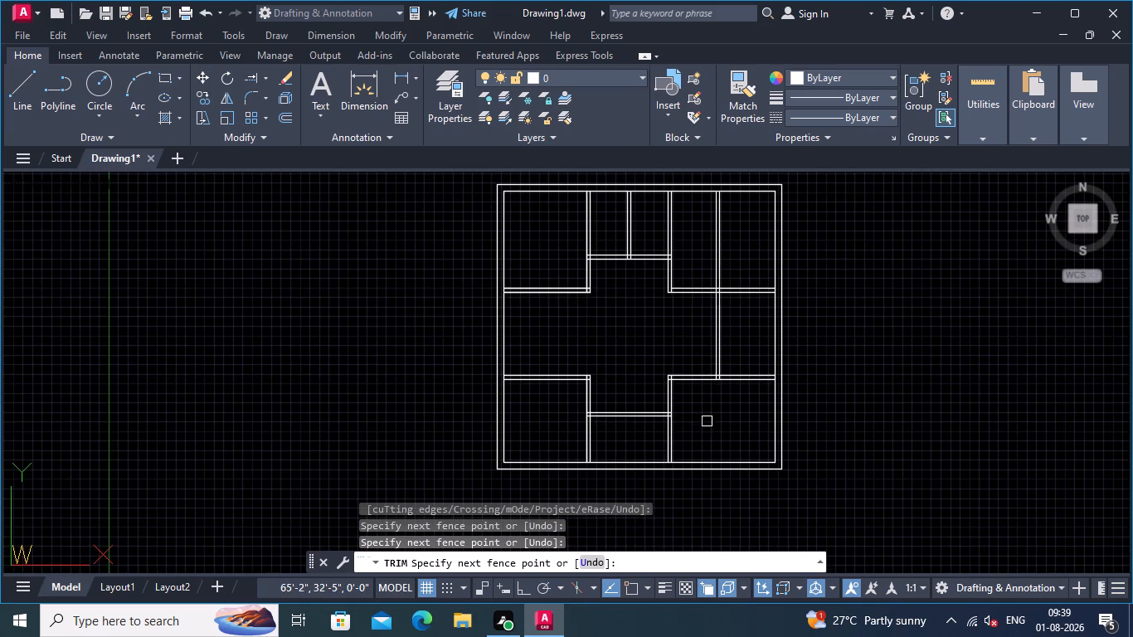
{"action": "left_click", "coordinate": [761, 235]}
{"action": "left_click", "coordinate": [688, 252]}
Trim the bottom wall at the lower-middle room, removing the inner line between the two partitions and the full outer line.
{"action": "middle_click_drag", "start_coordinate": [708, 258], "coordinate": [736, 256]}
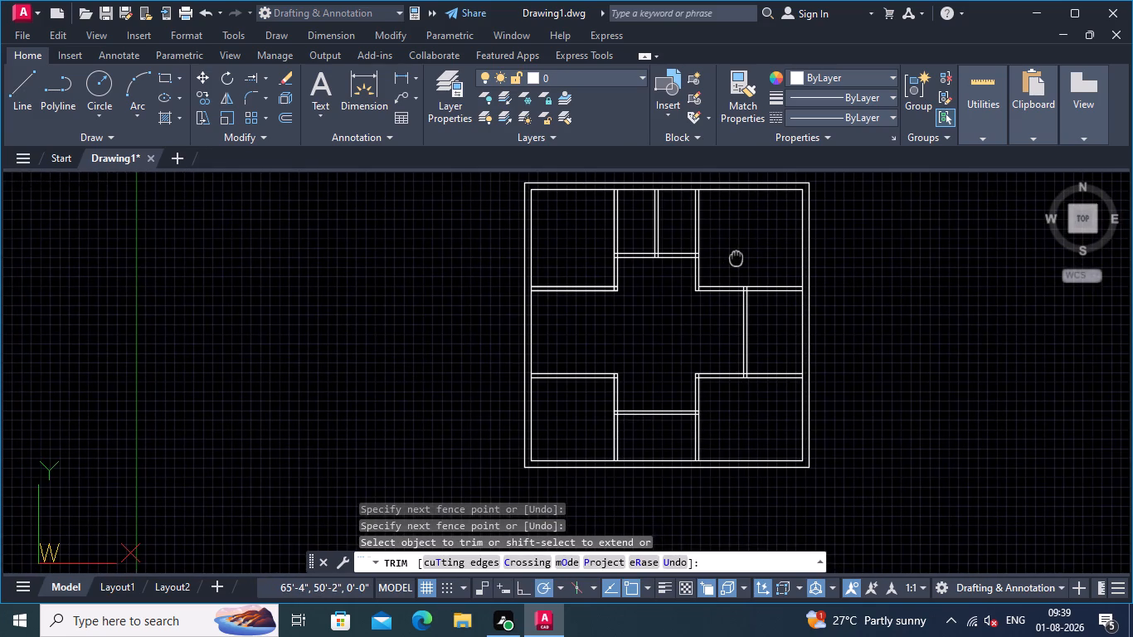
{"action": "middle_click_drag", "start_coordinate": [736, 256], "coordinate": [737, 256]}
{"action": "scroll", "coordinate": [738, 260], "scroll_direction": "up", "scroll_amount": 1}
{"action": "scroll", "coordinate": [738, 260], "scroll_direction": "down", "scroll_amount": 1}
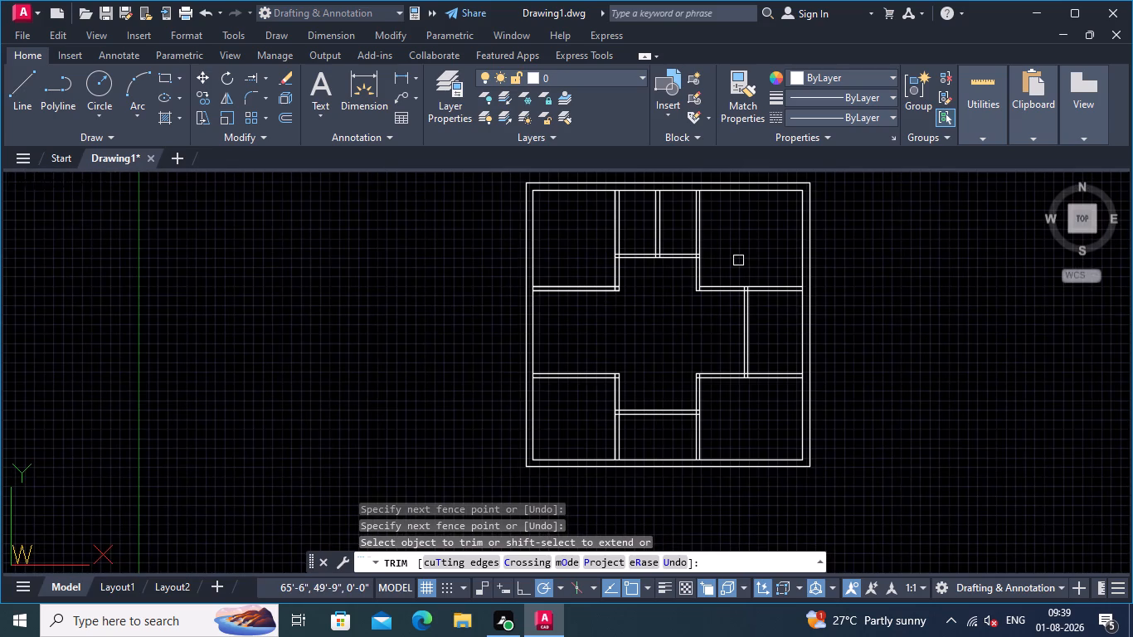
{"action": "scroll", "coordinate": [737, 263], "scroll_direction": "up", "scroll_amount": 1}
{"action": "middle_click_drag", "start_coordinate": [736, 263], "coordinate": [849, 263]}
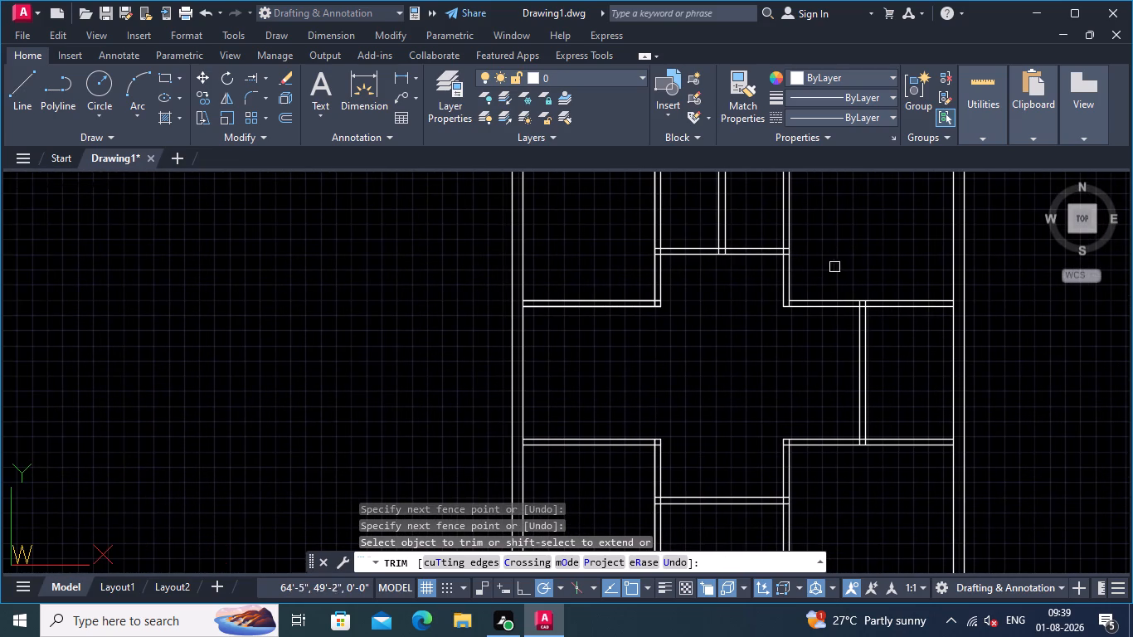
{"action": "scroll", "coordinate": [833, 271], "scroll_direction": "down", "scroll_amount": 1}
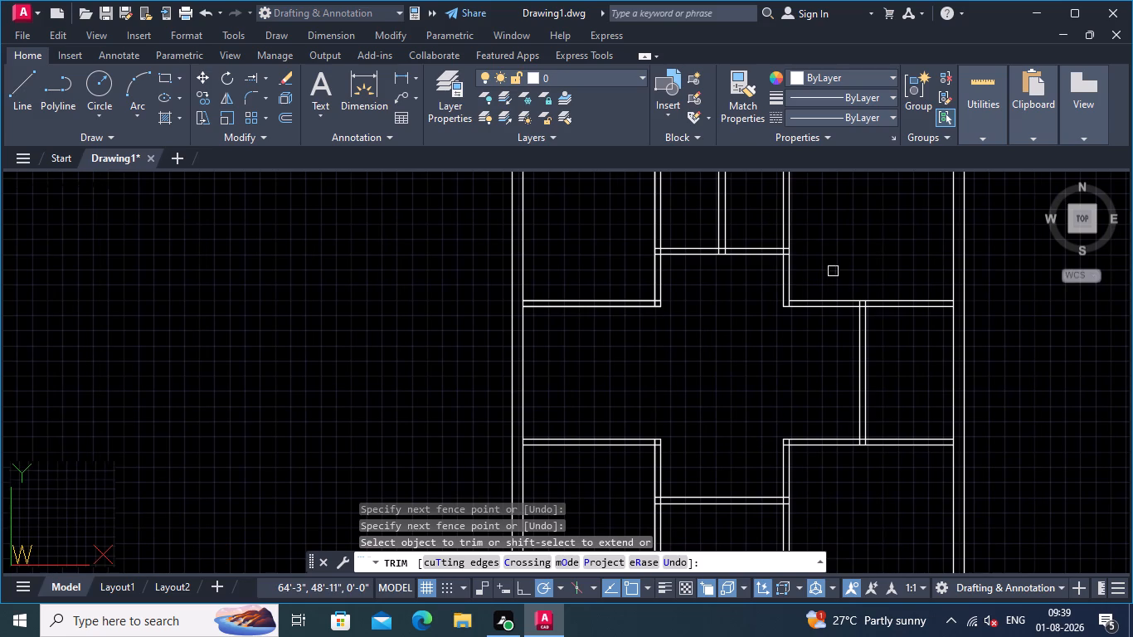
{"action": "middle_click_drag", "start_coordinate": [834, 273], "coordinate": [828, 231]}
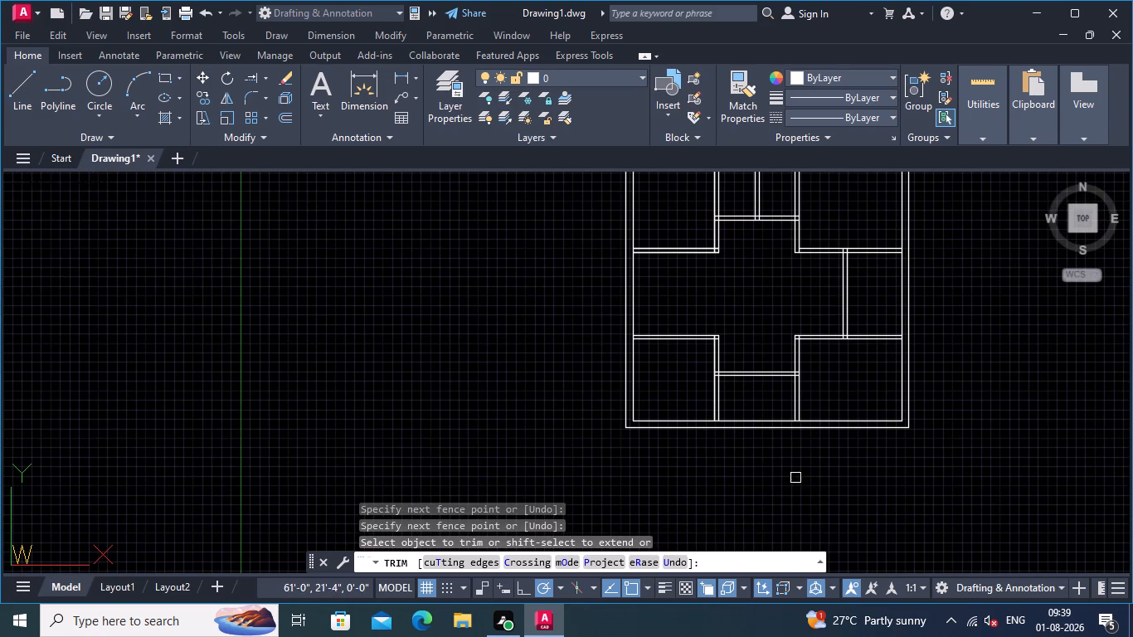
{"action": "left_click", "coordinate": [764, 396]}
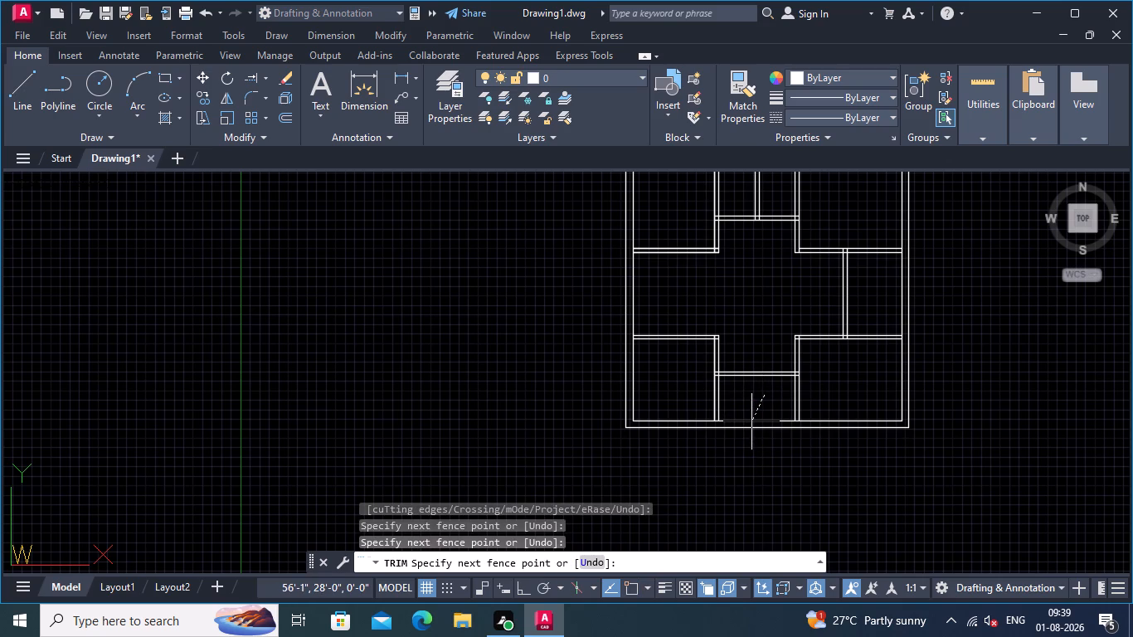
{"action": "left_click", "coordinate": [751, 421]}
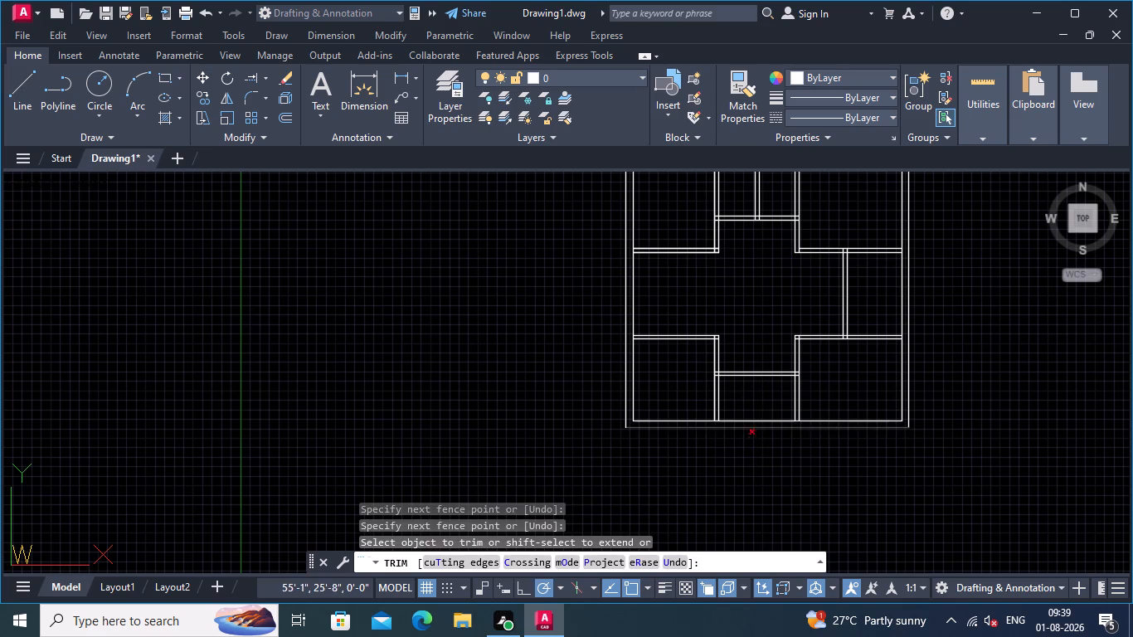
{"action": "left_click", "coordinate": [742, 411]}
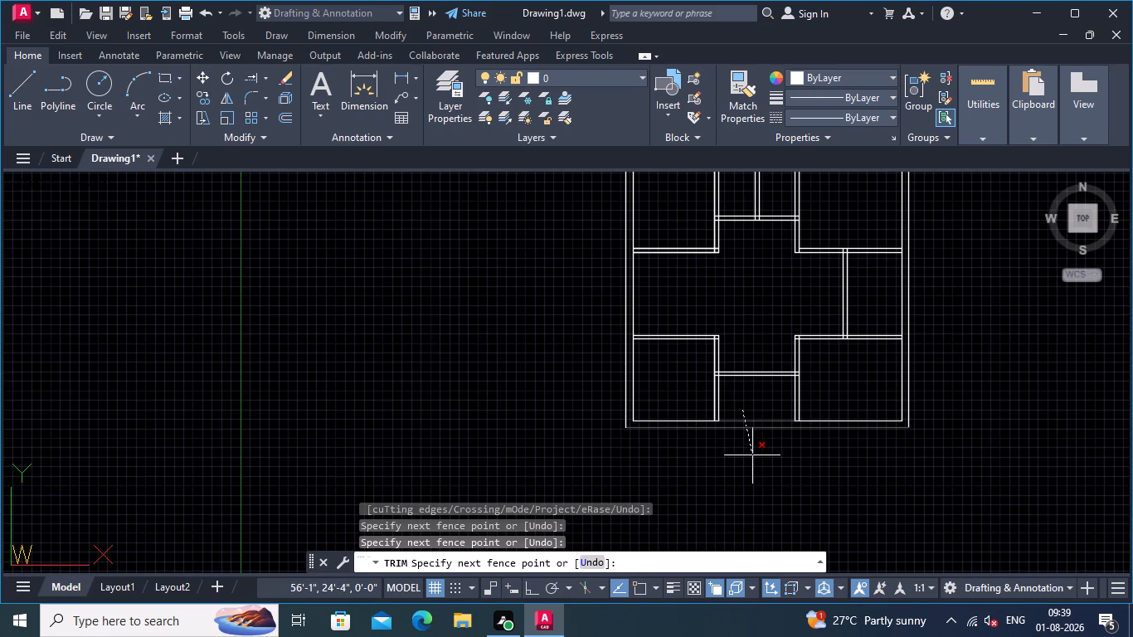
{"action": "left_click", "coordinate": [752, 455]}
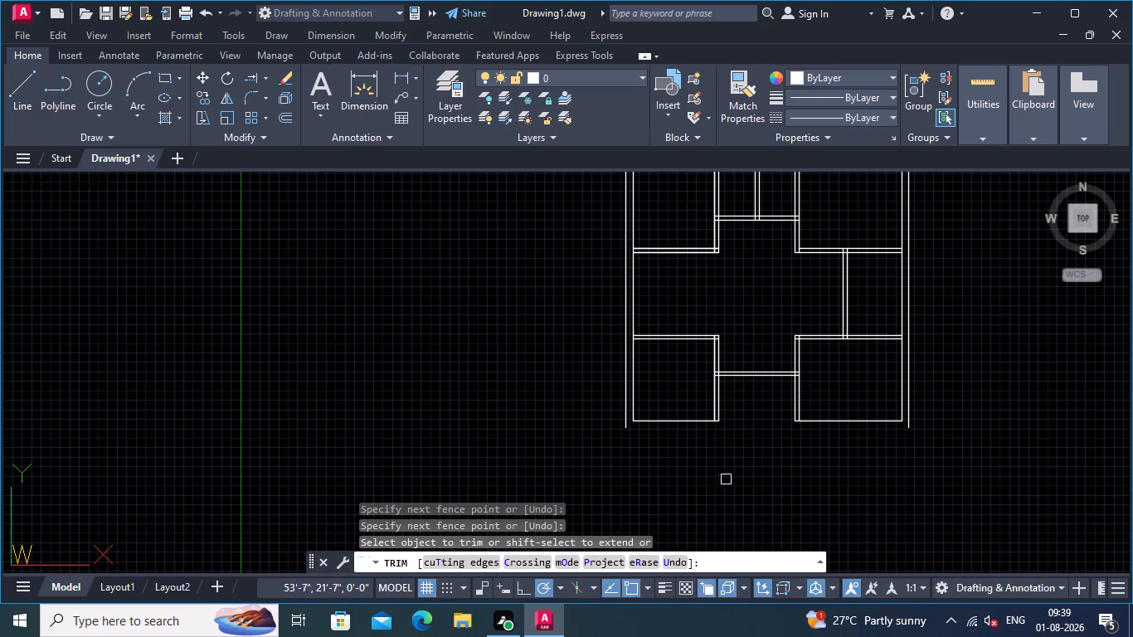
Draw a straight line between the lower endpoints of the left and right outer wall lines to close the bottom edge.
{"action": "left_click", "coordinate": [18, 93]}
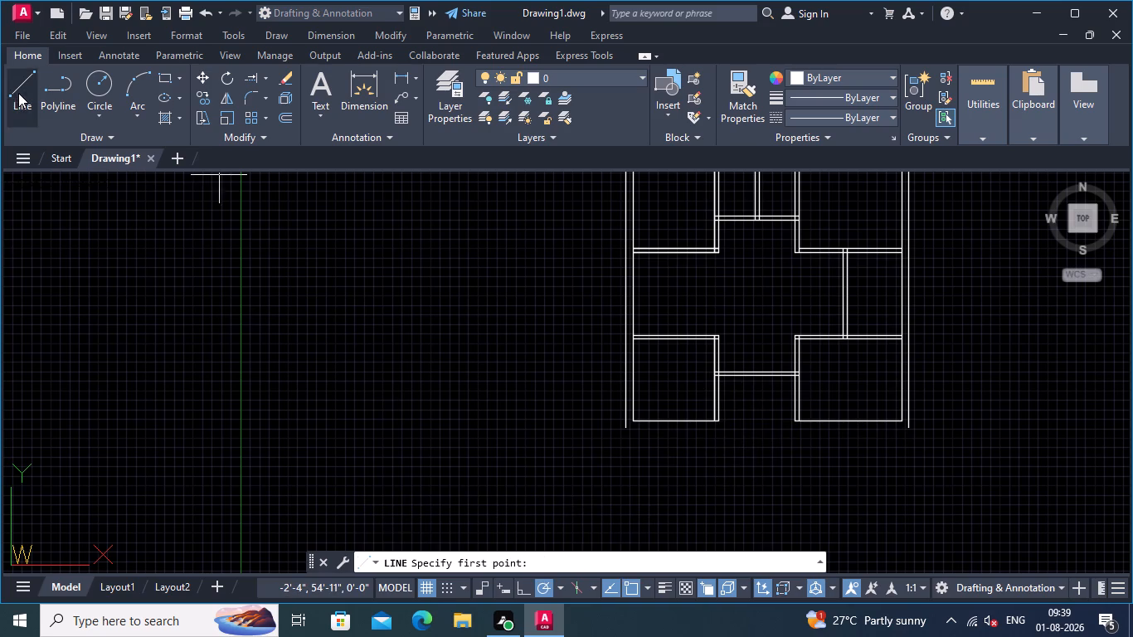
{"action": "scroll", "coordinate": [663, 439], "scroll_direction": "up", "scroll_amount": 1}
{"action": "left_click", "coordinate": [603, 424]}
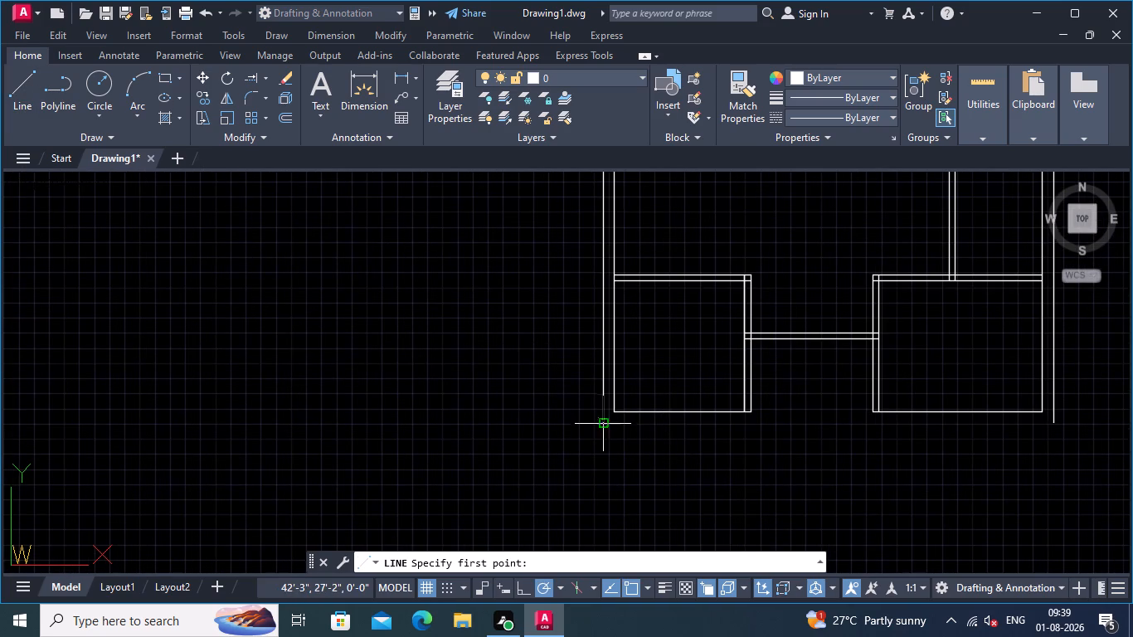
{"action": "left_click", "coordinate": [1053, 425]}
{"action": "key", "text": "Return"}
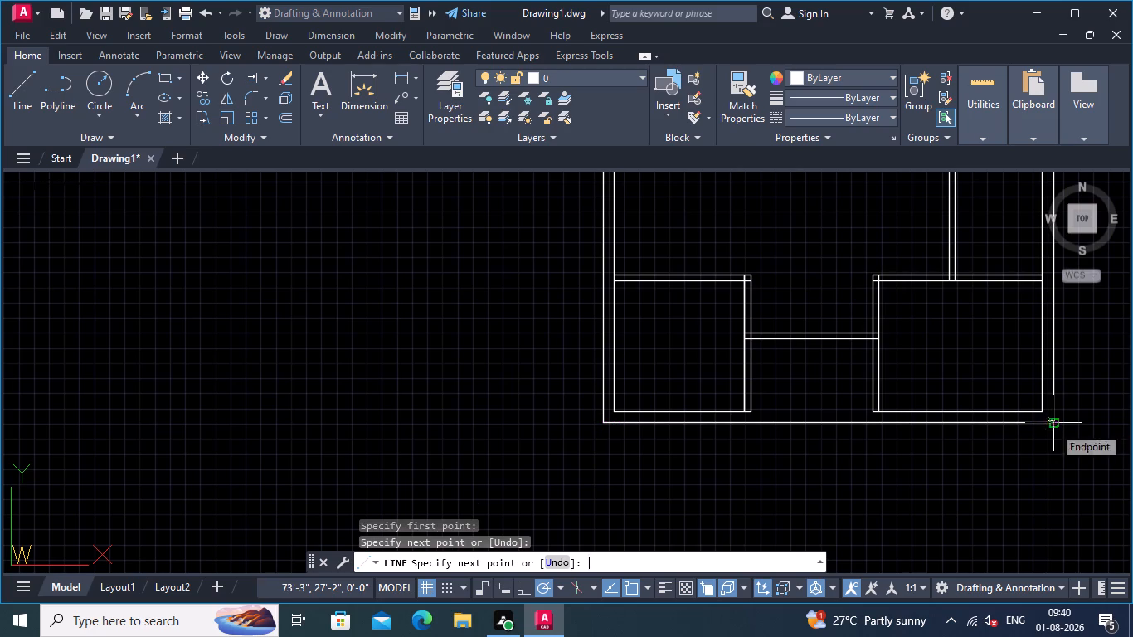
{"action": "scroll", "coordinate": [994, 449], "scroll_direction": "down", "scroll_amount": 1}
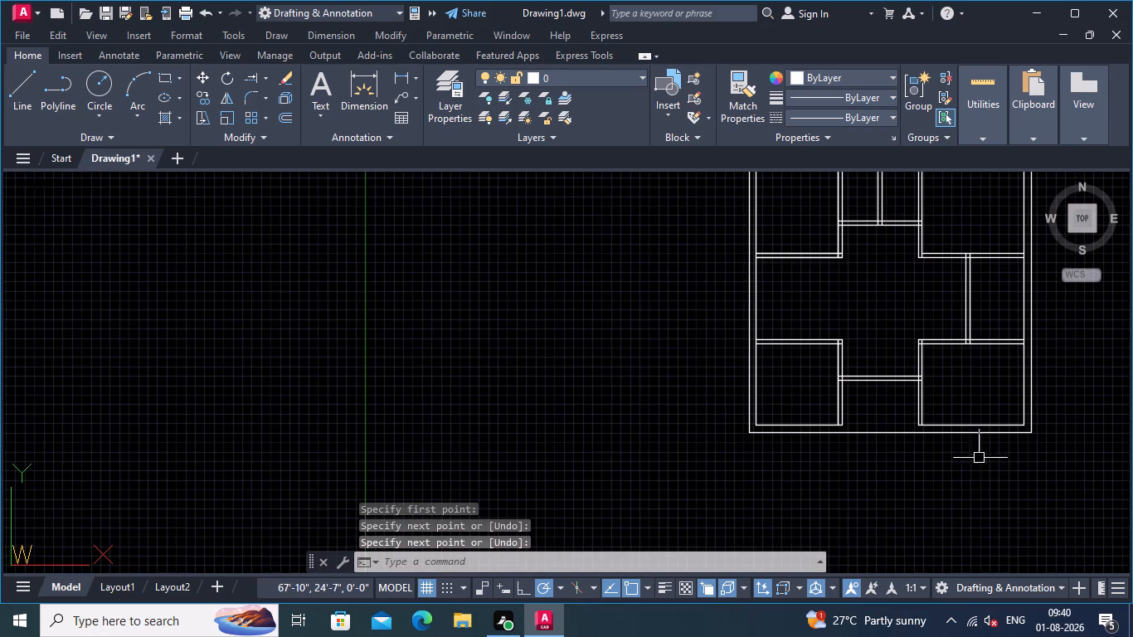
Extend both lines of the two lower vertical partitions down to the outer line of the bottom wall.
{"action": "scroll", "coordinate": [961, 466], "scroll_direction": "up", "scroll_amount": 1}
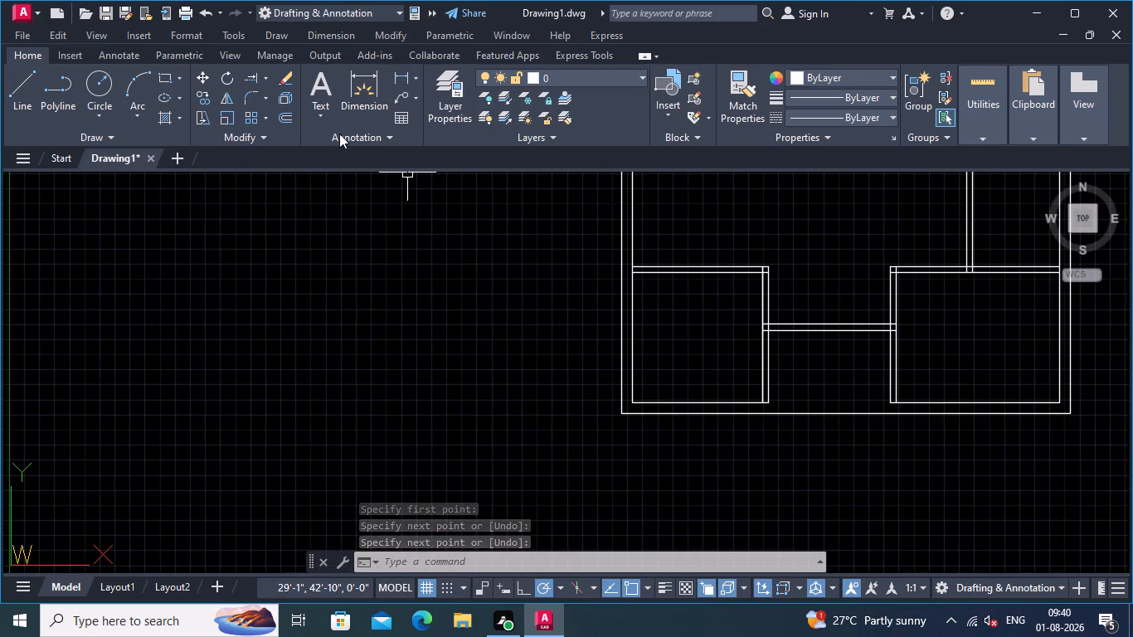
{"action": "type", "text": "EX"}
{"action": "key", "text": "Return"}
{"action": "scroll", "coordinate": [794, 379], "scroll_direction": "up", "scroll_amount": 1}
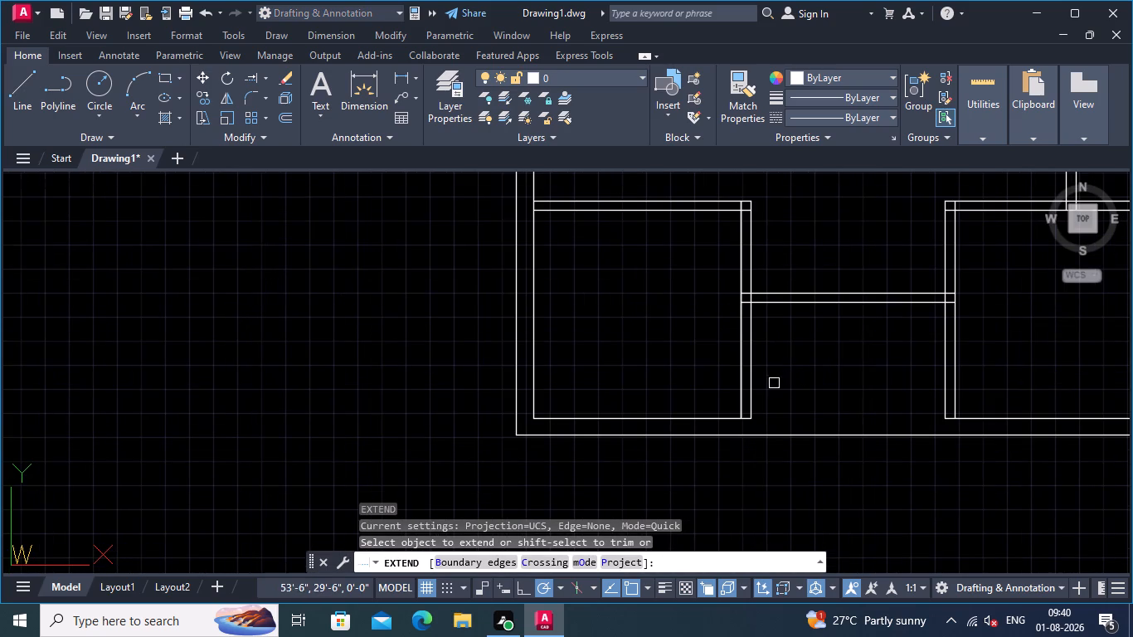
{"action": "left_click", "coordinate": [752, 391]}
{"action": "left_click", "coordinate": [738, 394]}
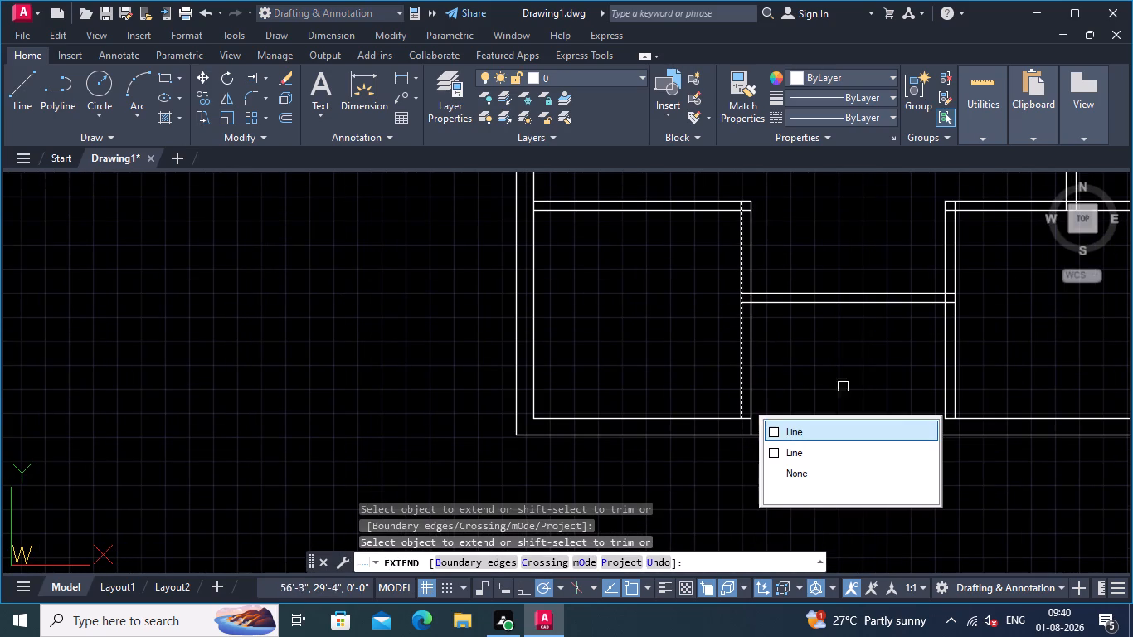
{"action": "left_click", "coordinate": [737, 397]}
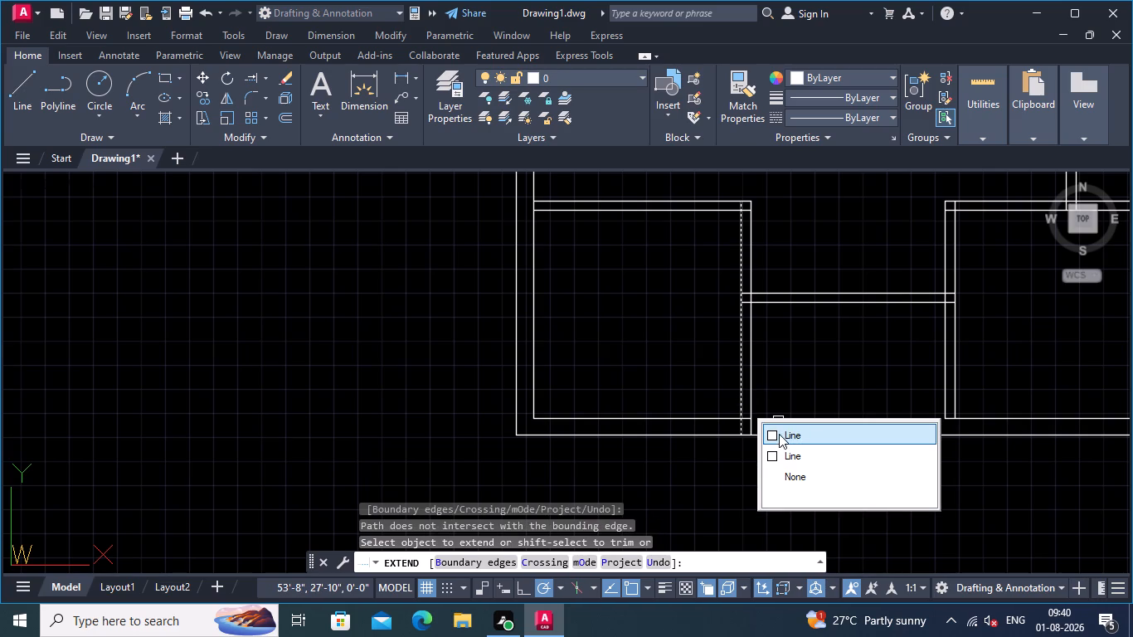
{"action": "left_click", "coordinate": [769, 434]}
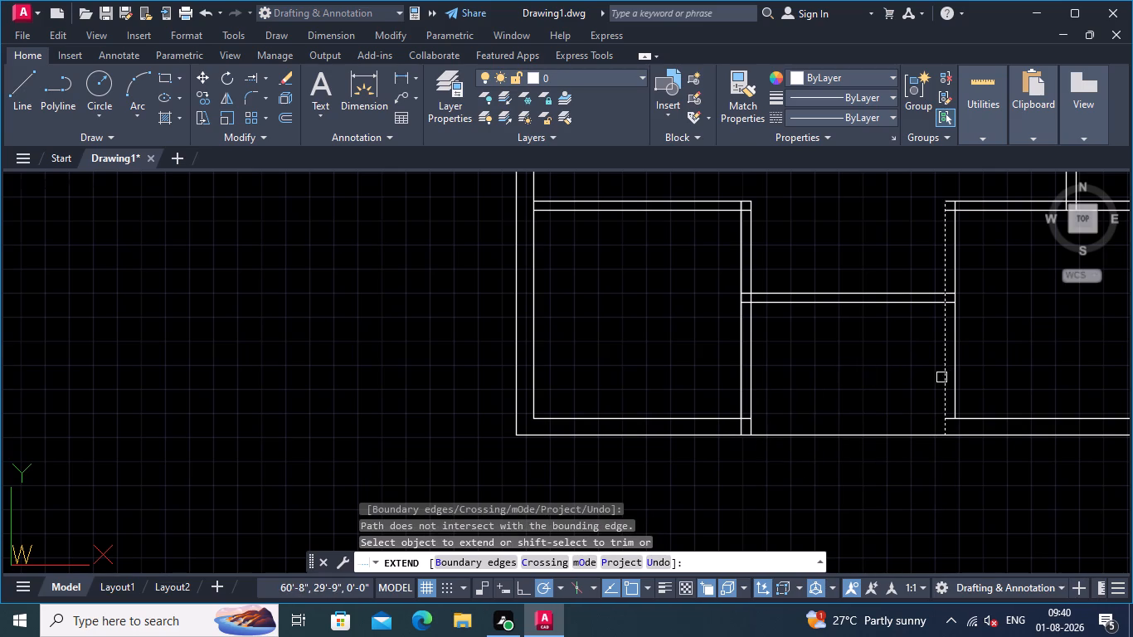
{"action": "left_click", "coordinate": [942, 378]}
{"action": "left_click", "coordinate": [955, 395]}
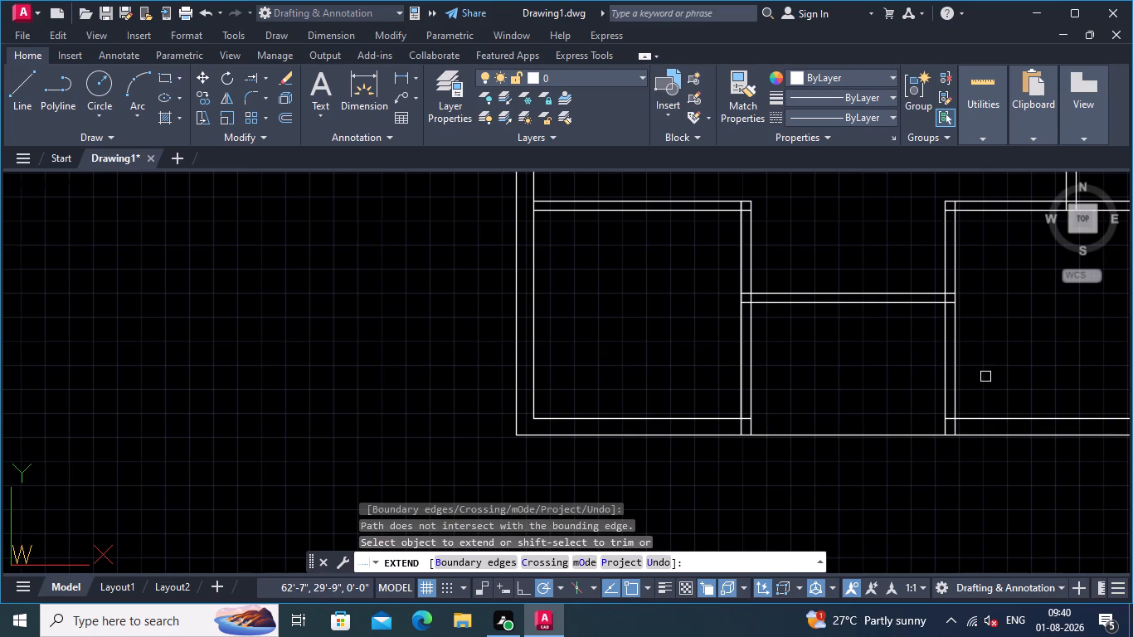
{"action": "key", "text": "Return"}
Trim the overlapping line ends where the lower-left room's partition meets the bottom wall, leaving a clean inner corner.
{"action": "scroll", "coordinate": [985, 376], "scroll_direction": "down", "scroll_amount": 2}
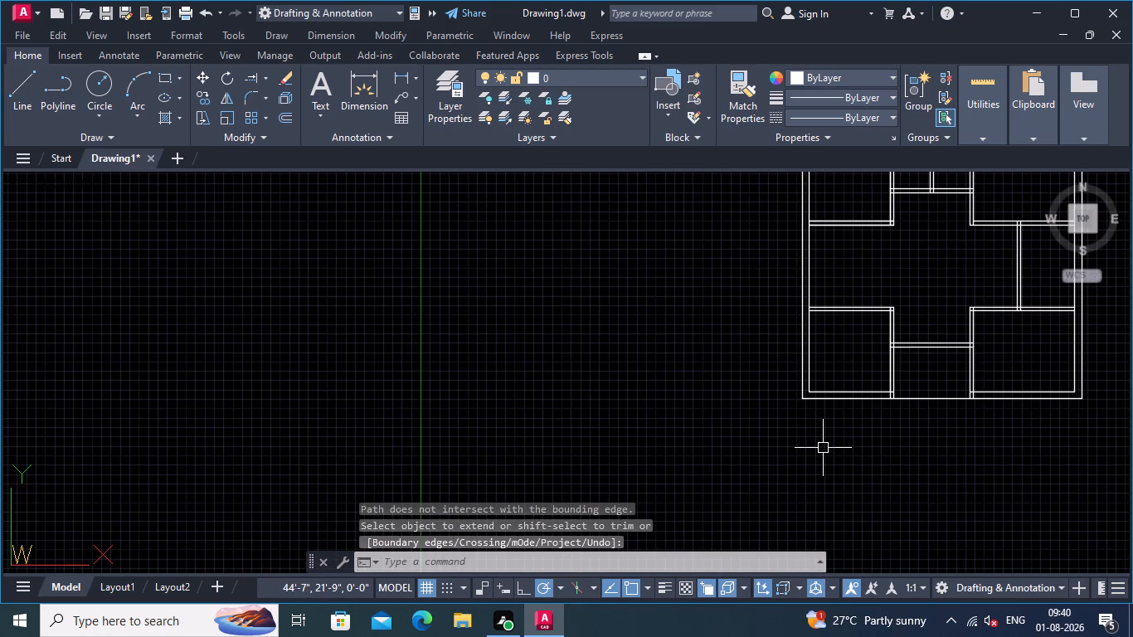
{"action": "scroll", "coordinate": [816, 450], "scroll_direction": "up", "scroll_amount": 1}
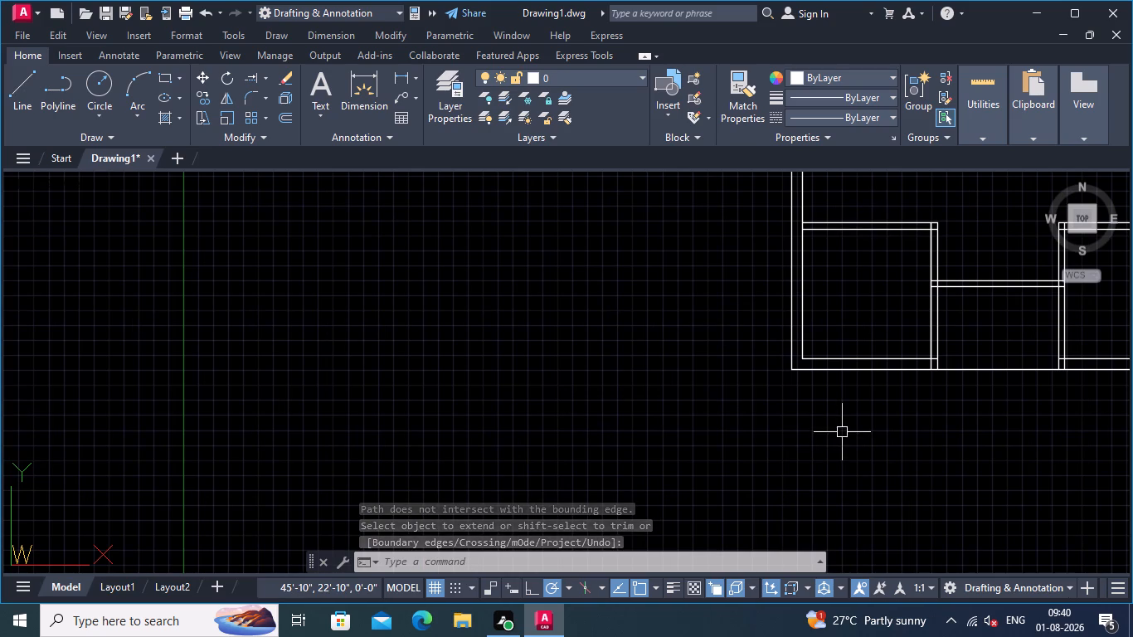
{"action": "middle_click_drag", "start_coordinate": [842, 432], "coordinate": [712, 514]}
{"action": "scroll", "coordinate": [732, 489], "scroll_direction": "up", "scroll_amount": 1}
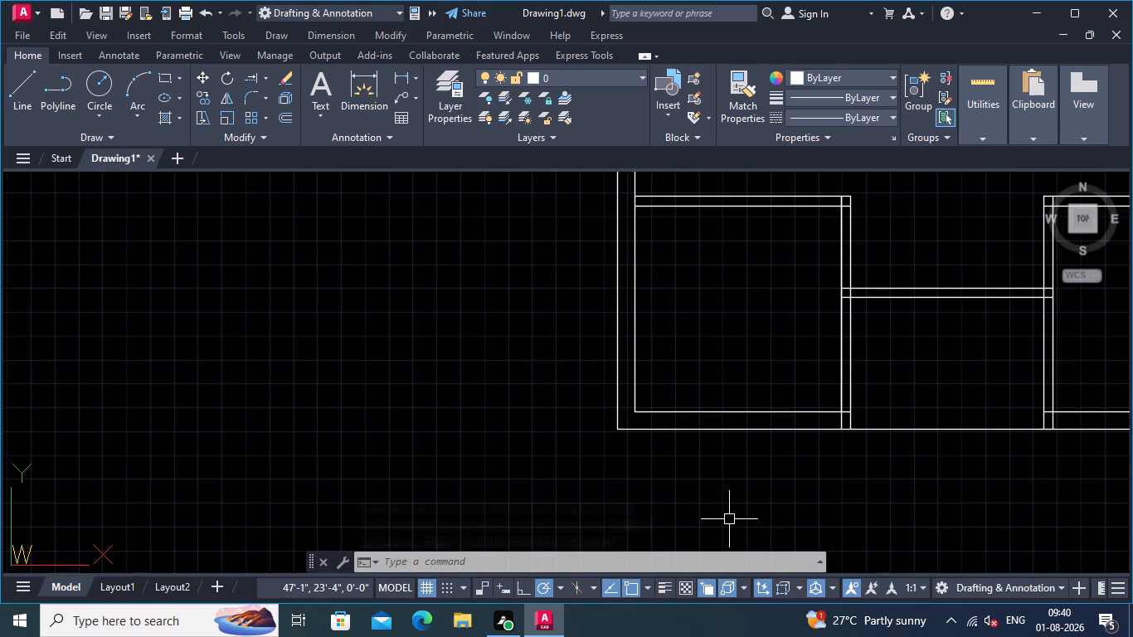
{"action": "scroll", "coordinate": [763, 512], "scroll_direction": "up", "scroll_amount": 1}
{"action": "scroll", "coordinate": [765, 494], "scroll_direction": "down", "scroll_amount": 1}
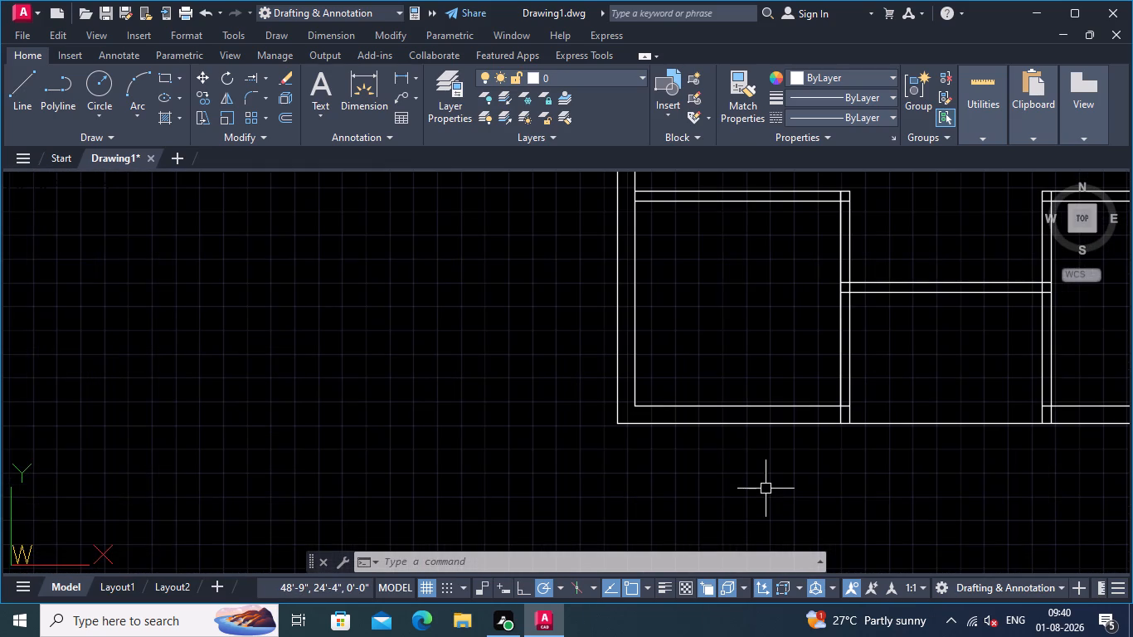
{"action": "type", "text": "TR"}
{"action": "key", "text": "Return"}
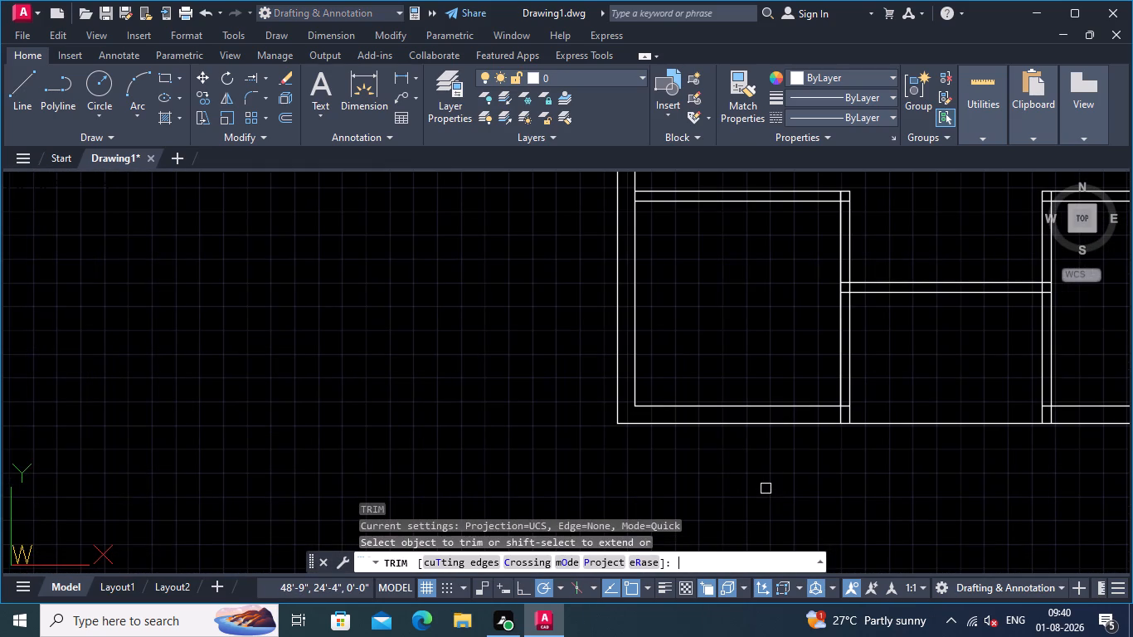
{"action": "scroll", "coordinate": [855, 402], "scroll_direction": "up", "scroll_amount": 3}
{"action": "left_click", "coordinate": [809, 401]}
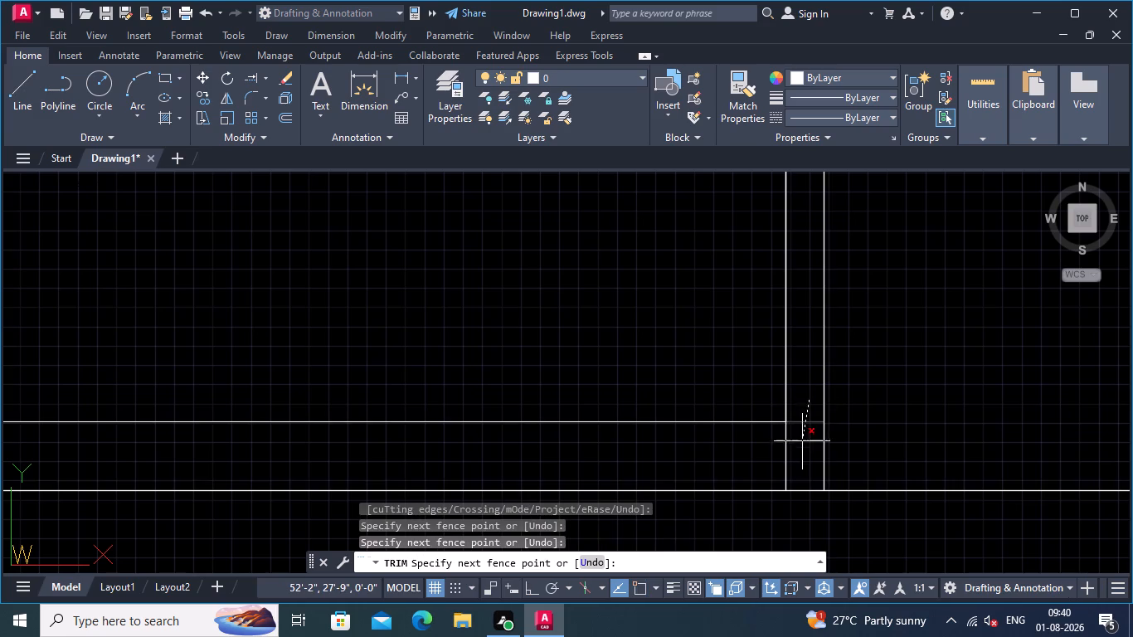
{"action": "left_click", "coordinate": [784, 456]}
Trim the overlapping line ends where the lower-right room's partition meets the bottom wall, leaving a clean inner corner.
{"action": "scroll", "coordinate": [899, 415], "scroll_direction": "down", "scroll_amount": 2}
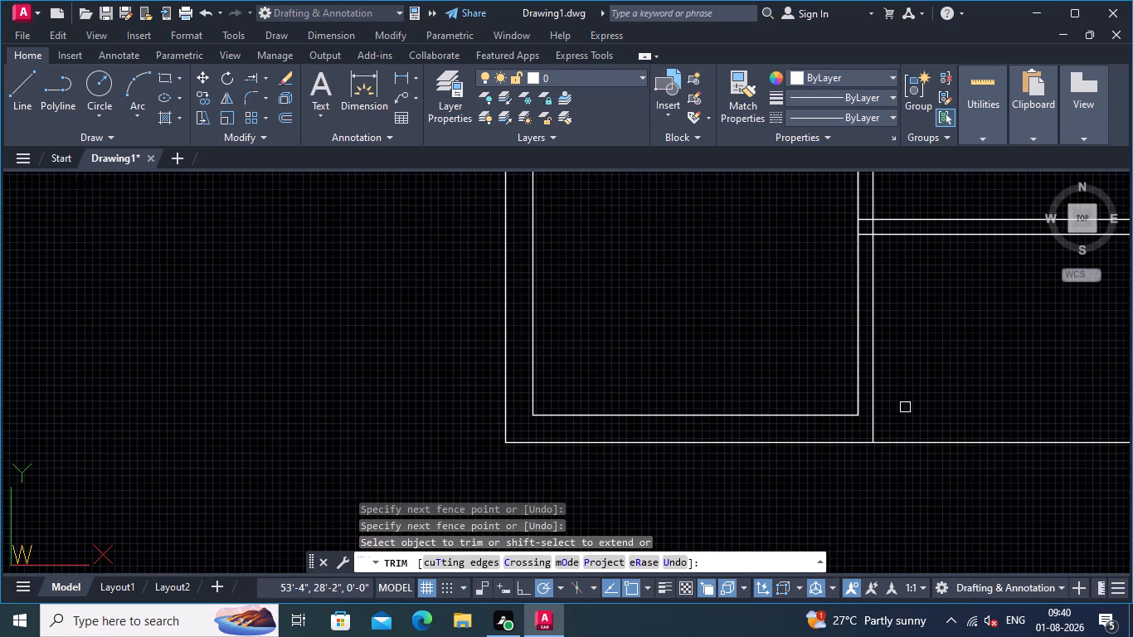
{"action": "middle_click_drag", "start_coordinate": [905, 407], "coordinate": [773, 431]}
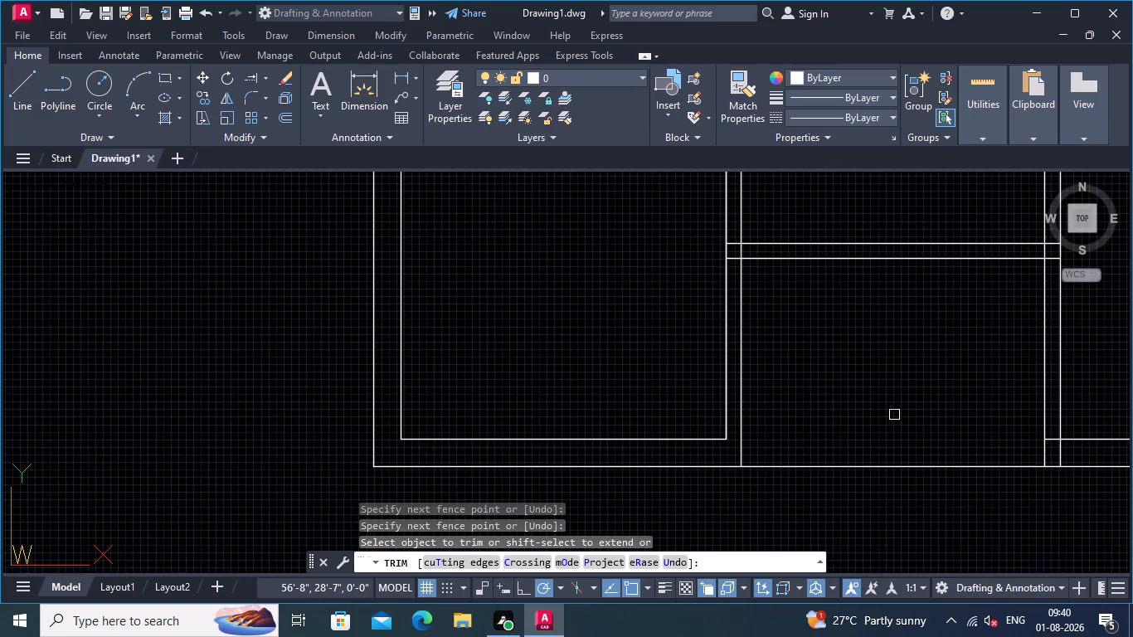
{"action": "middle_click_drag", "start_coordinate": [894, 415], "coordinate": [641, 411]}
{"action": "scroll", "coordinate": [816, 415], "scroll_direction": "up", "scroll_amount": 1}
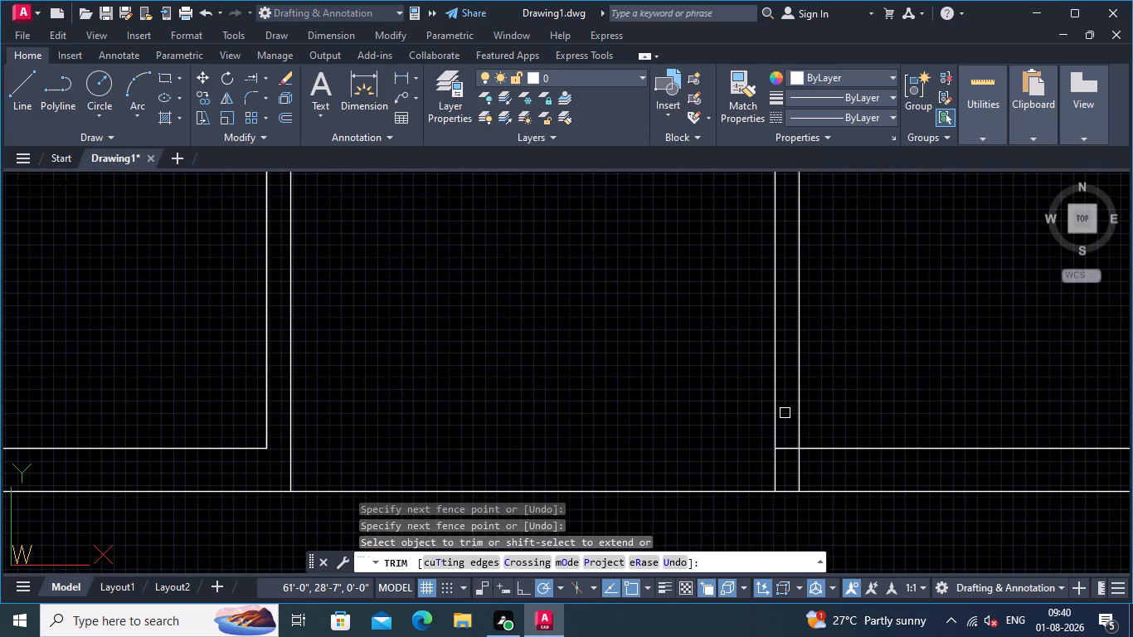
{"action": "left_click", "coordinate": [785, 413]}
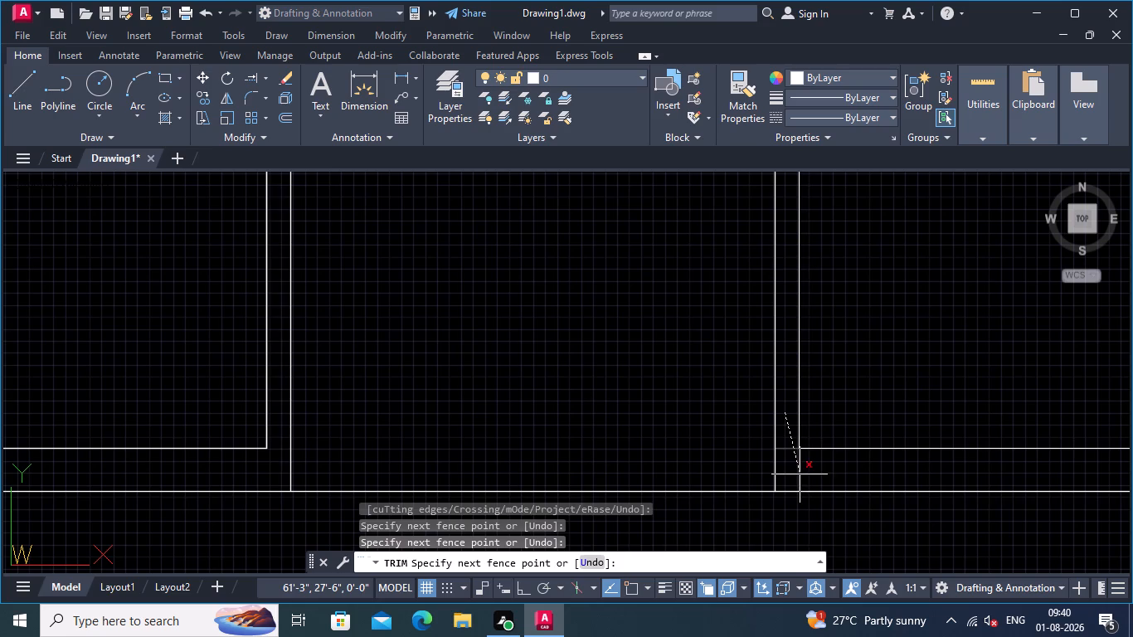
{"action": "left_click", "coordinate": [800, 474]}
Trim the crossing lines where the lower-middle horizontal wall joins the lower-right room's partition, opening the T-junction.
{"action": "scroll", "coordinate": [824, 434], "scroll_direction": "down", "scroll_amount": 2}
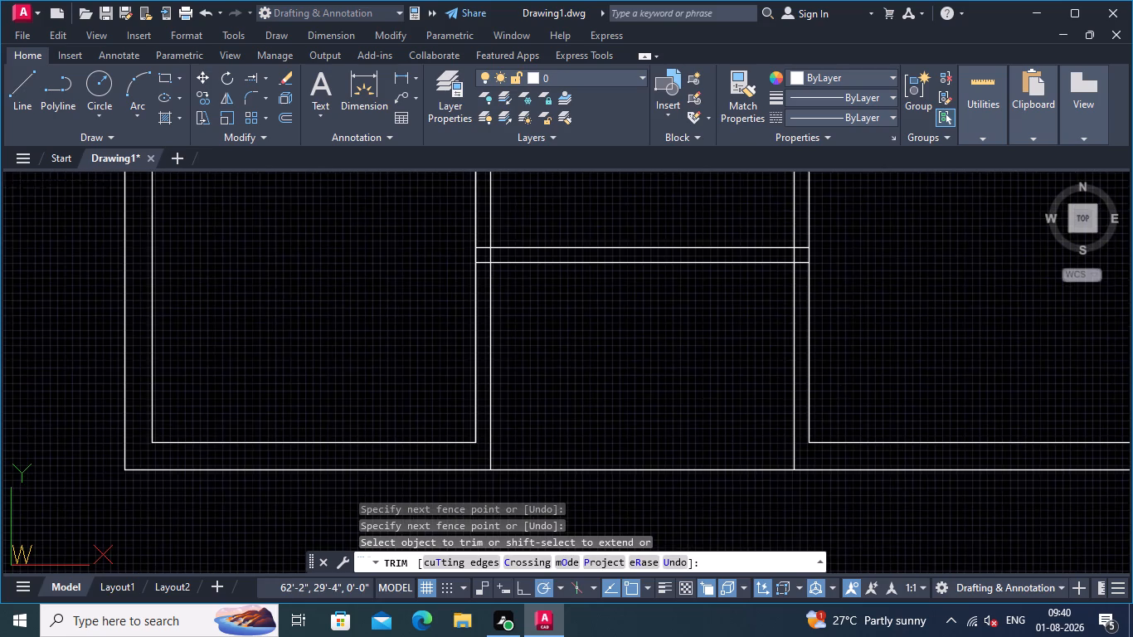
{"action": "middle_click_drag", "start_coordinate": [844, 392], "coordinate": [760, 406]}
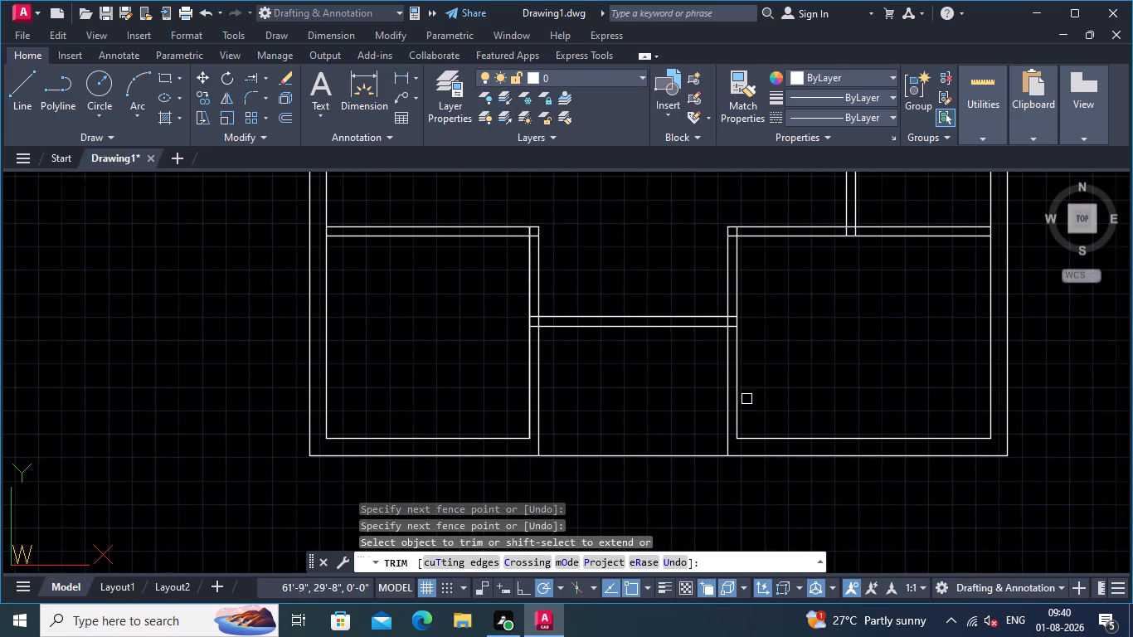
{"action": "scroll", "coordinate": [735, 315], "scroll_direction": "up", "scroll_amount": 3}
{"action": "left_click", "coordinate": [717, 299]}
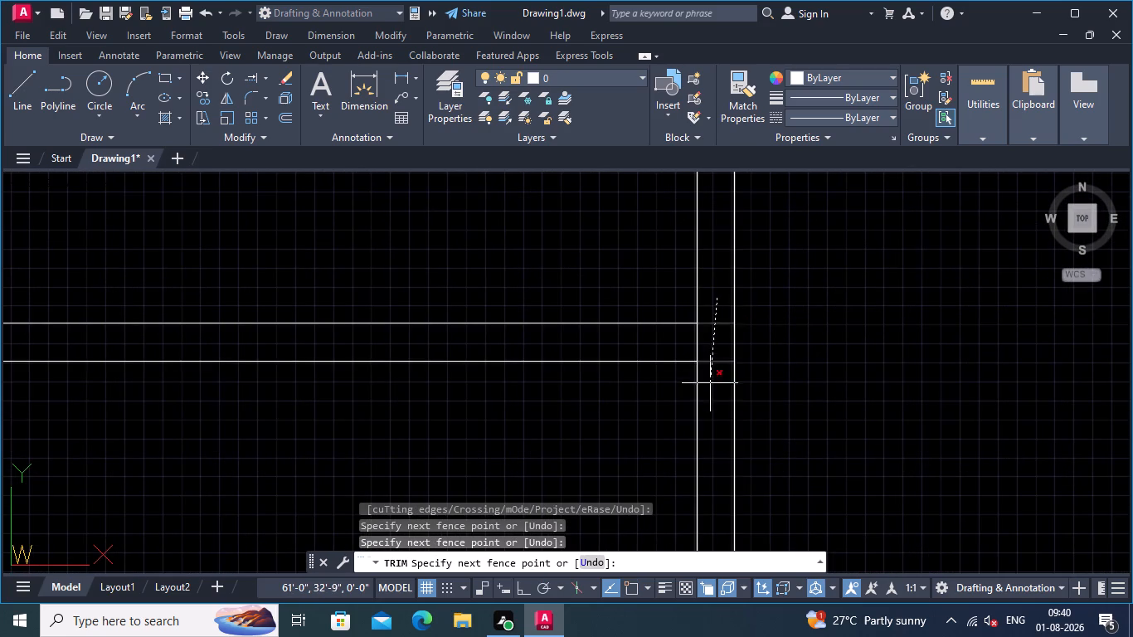
{"action": "left_click", "coordinate": [712, 387]}
{"action": "left_click", "coordinate": [715, 350]}
{"action": "left_click", "coordinate": [656, 346]}
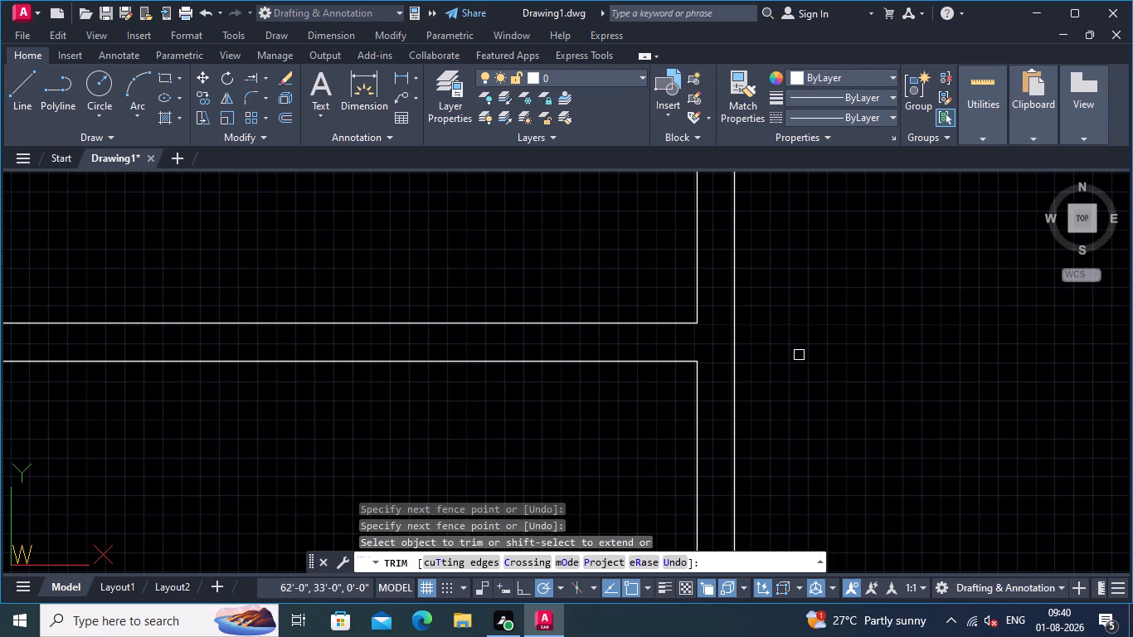
Trim the overlapping inner line ends at the lower-right room's upper-left wall corner.
{"action": "scroll", "coordinate": [829, 344], "scroll_direction": "down", "scroll_amount": 2}
{"action": "middle_click_drag", "start_coordinate": [819, 348], "coordinate": [810, 488]}
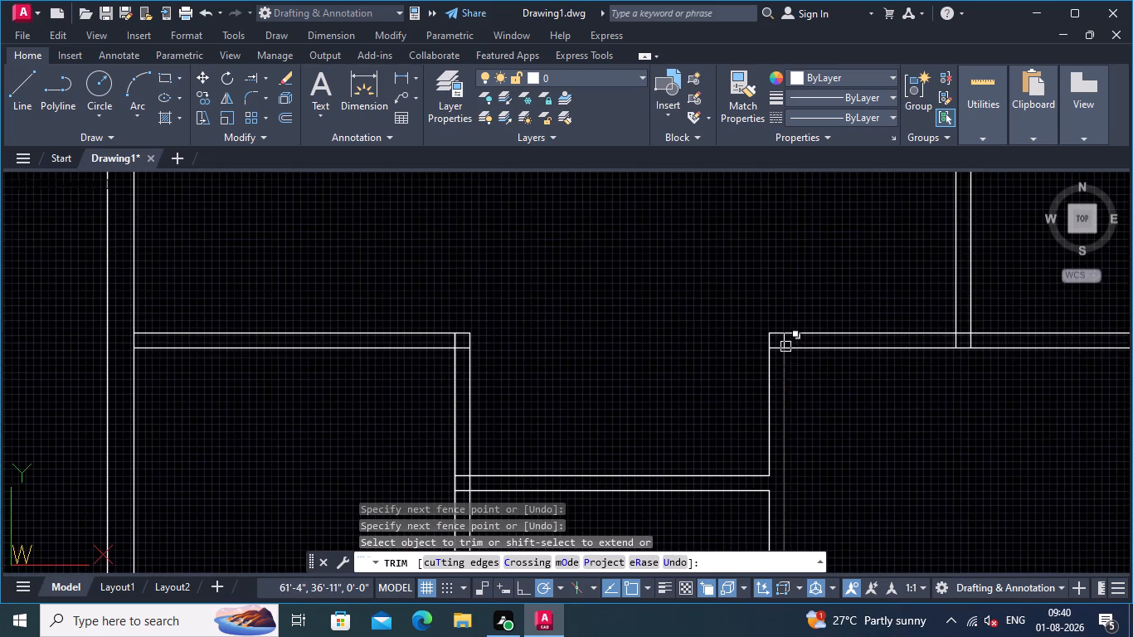
{"action": "scroll", "coordinate": [780, 309], "scroll_direction": "up", "scroll_amount": 2}
{"action": "left_click", "coordinate": [814, 390]}
{"action": "left_click", "coordinate": [775, 398]}
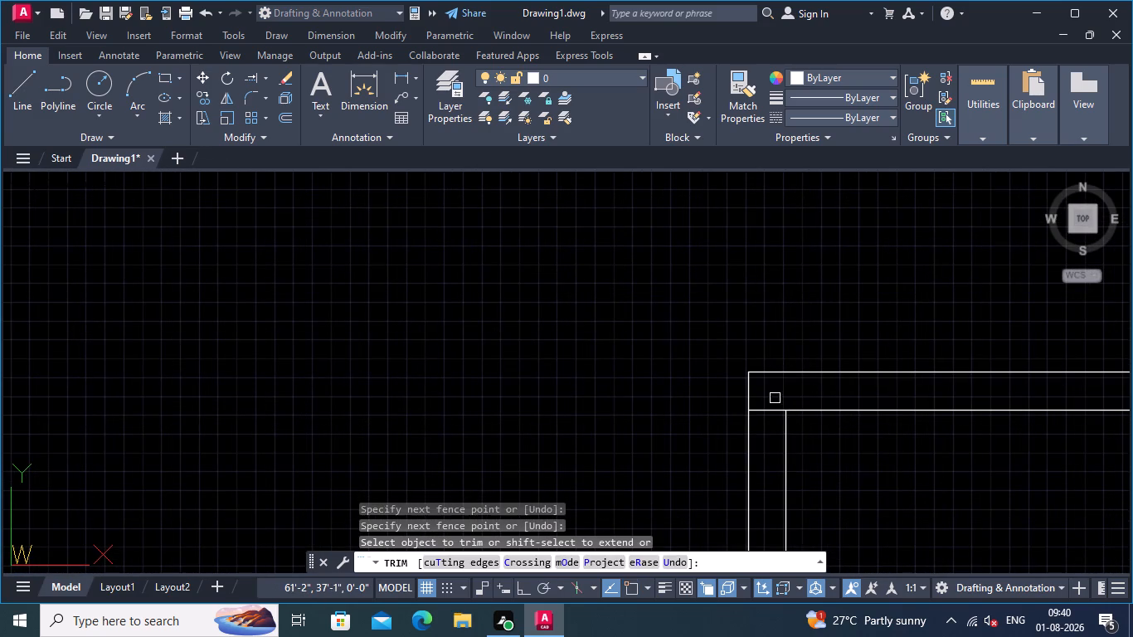
{"action": "left_click", "coordinate": [774, 398]}
{"action": "left_click", "coordinate": [765, 397]}
{"action": "left_click", "coordinate": [771, 427]}
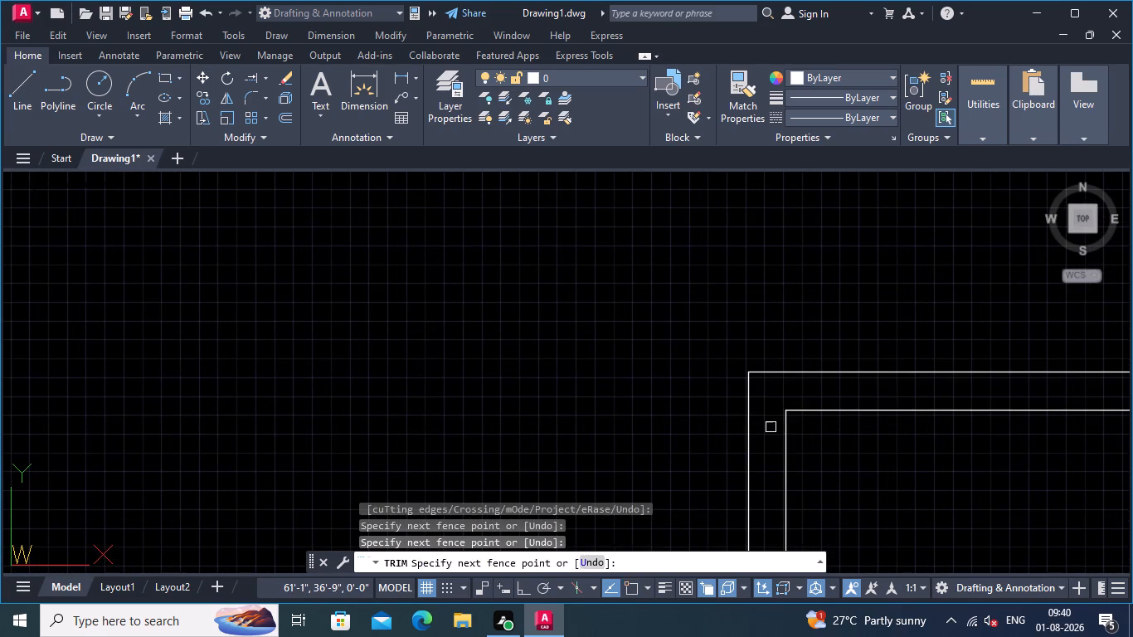
Trim the crossing lines where the short vertical wall on the right meets the lower-right room's upper wall.
{"action": "scroll", "coordinate": [871, 459], "scroll_direction": "down", "scroll_amount": 2}
{"action": "middle_click_drag", "start_coordinate": [866, 460], "coordinate": [808, 426]}
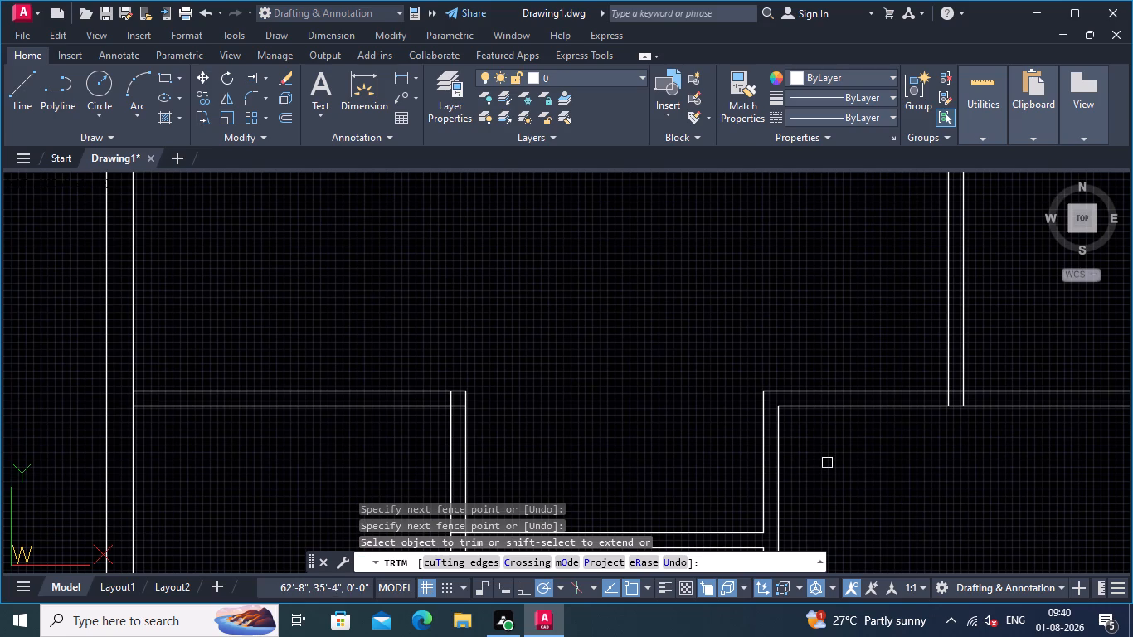
{"action": "middle_click_drag", "start_coordinate": [887, 468], "coordinate": [723, 506]}
{"action": "scroll", "coordinate": [742, 466], "scroll_direction": "up", "scroll_amount": 2}
{"action": "left_click", "coordinate": [912, 400]}
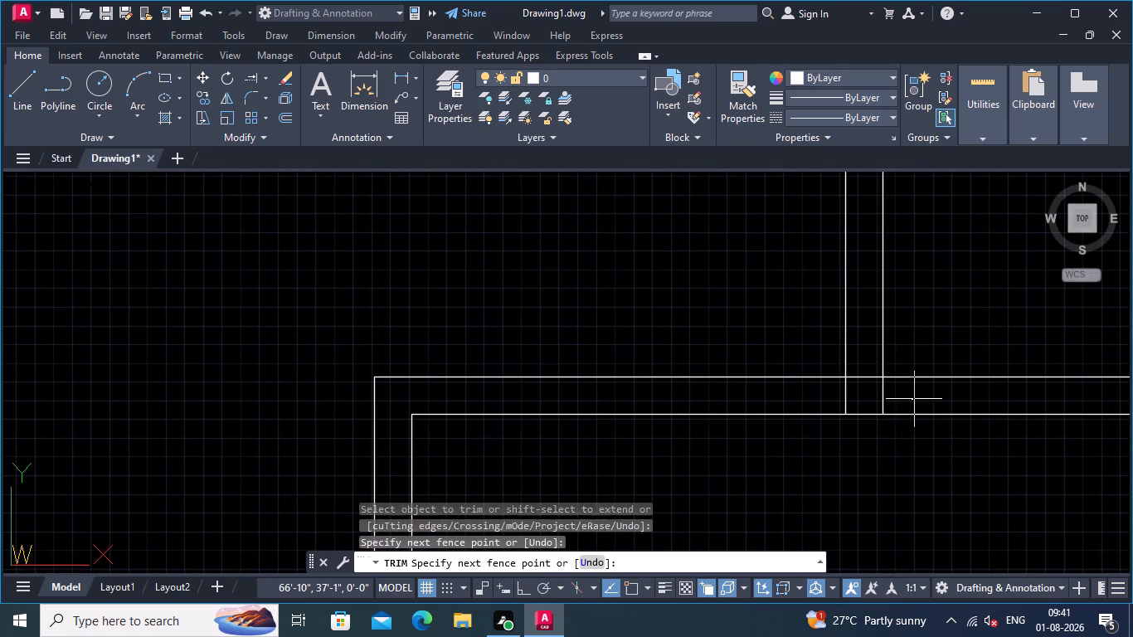
{"action": "left_click", "coordinate": [805, 396]}
{"action": "left_click", "coordinate": [866, 344]}
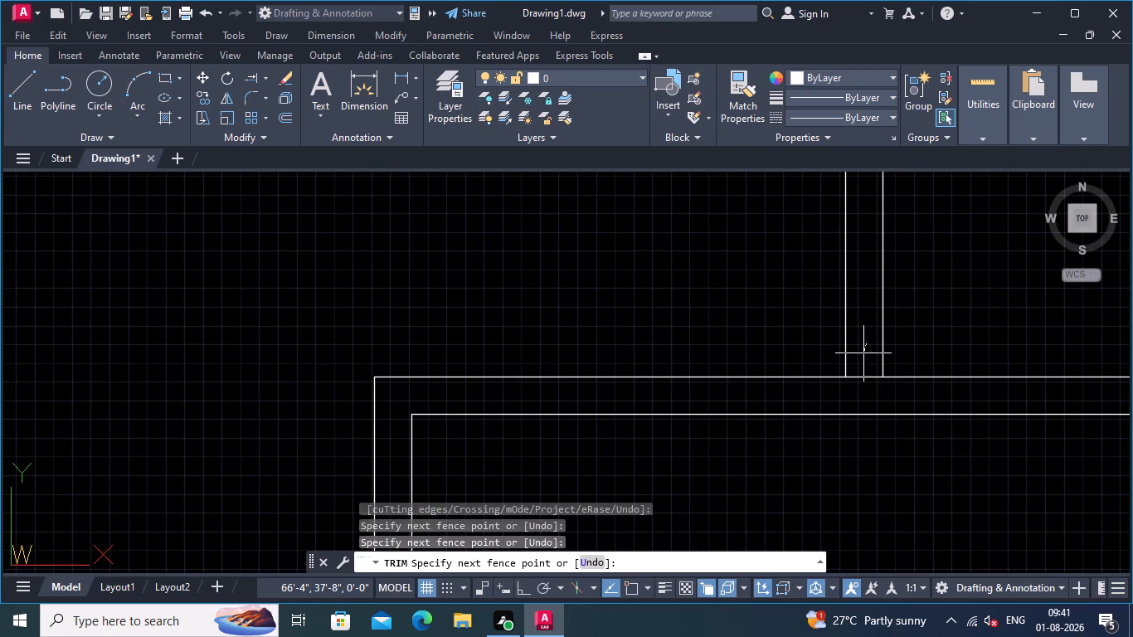
{"action": "left_click", "coordinate": [858, 409]}
Trim the crossing lines where the vertical wall between the two upper-middle rooms meets the horizontal wall below them.
{"action": "scroll", "coordinate": [932, 432], "scroll_direction": "down", "scroll_amount": 2}
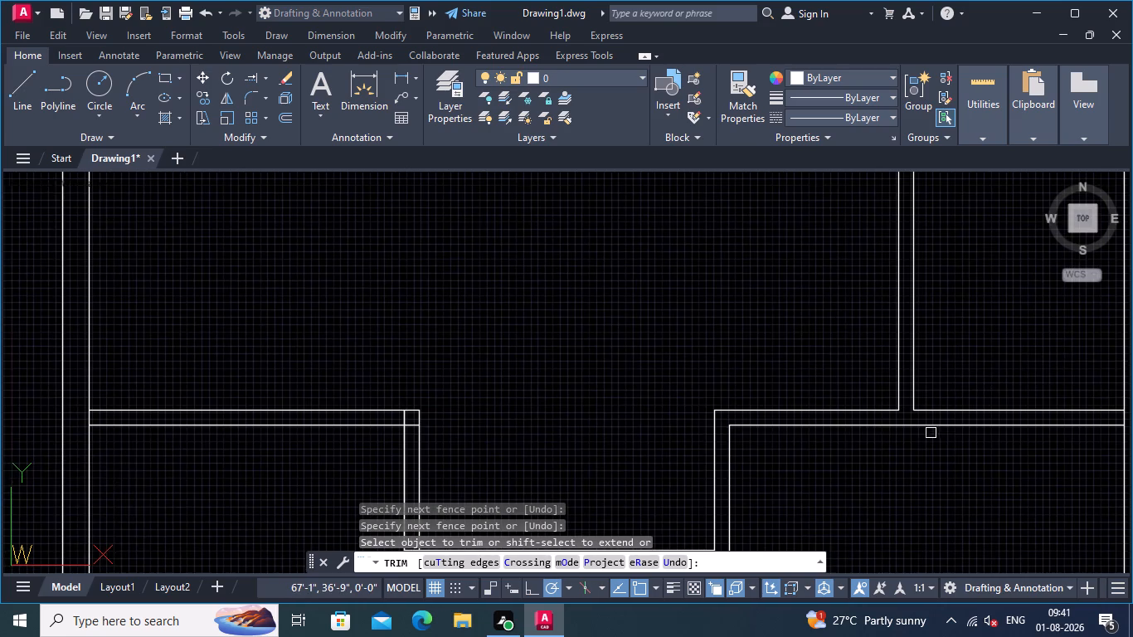
{"action": "scroll", "coordinate": [967, 265], "scroll_direction": "down", "scroll_amount": 1}
{"action": "middle_click_drag", "start_coordinate": [967, 274], "coordinate": [948, 416]}
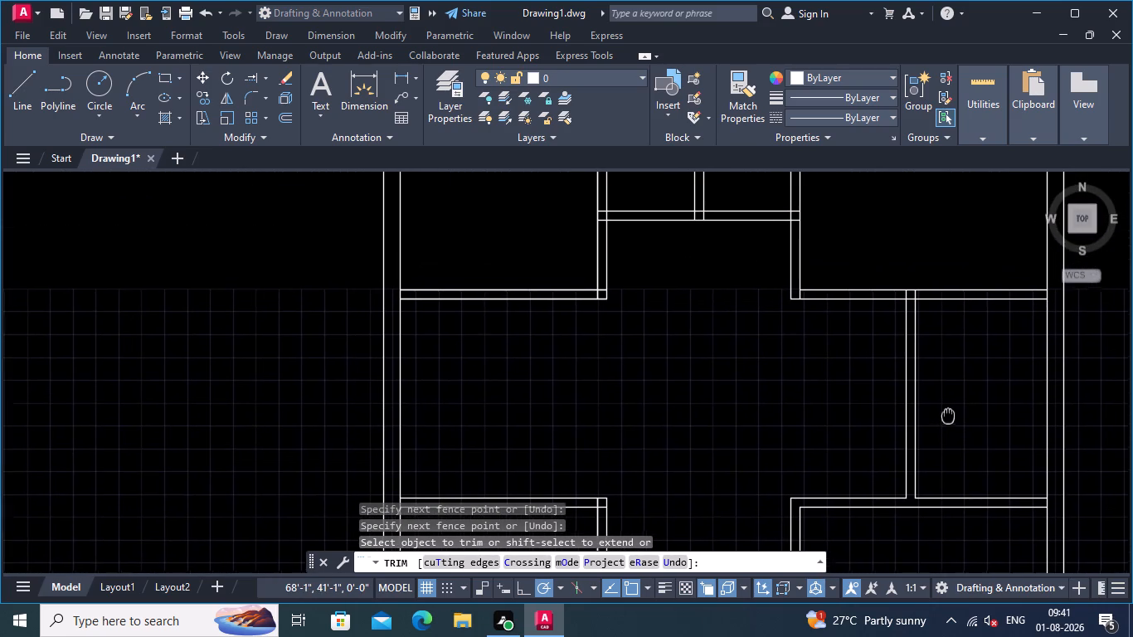
{"action": "middle_click_drag", "start_coordinate": [948, 416], "coordinate": [931, 444]}
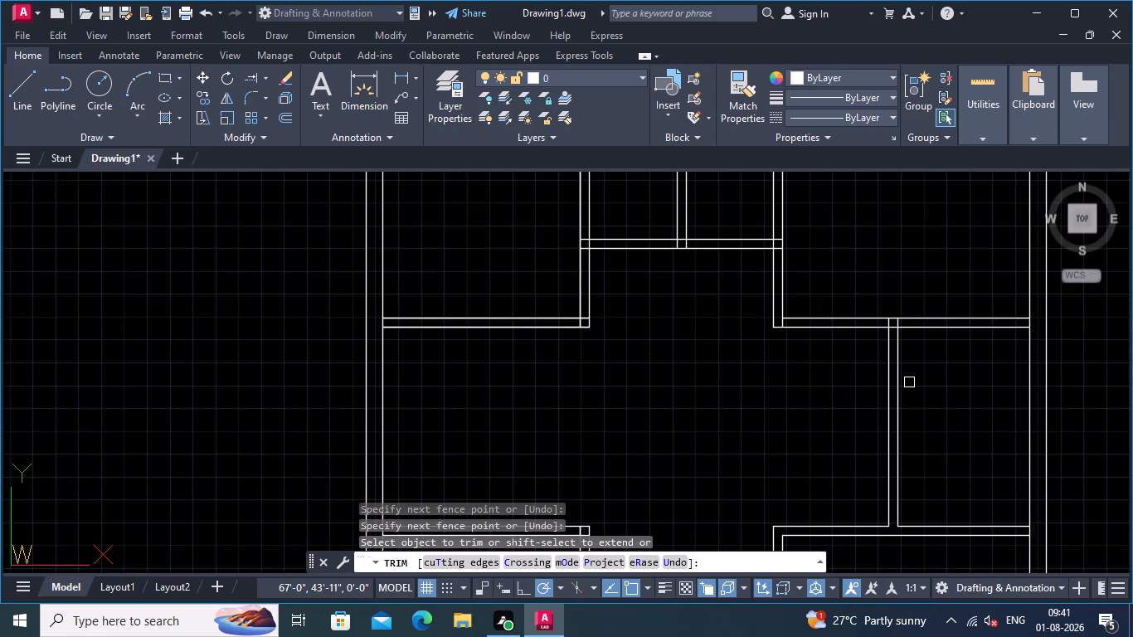
{"action": "scroll", "coordinate": [931, 377], "scroll_direction": "up", "scroll_amount": 1}
{"action": "scroll", "coordinate": [934, 377], "scroll_direction": "down", "scroll_amount": 2}
{"action": "middle_click_drag", "start_coordinate": [839, 401], "coordinate": [856, 413]}
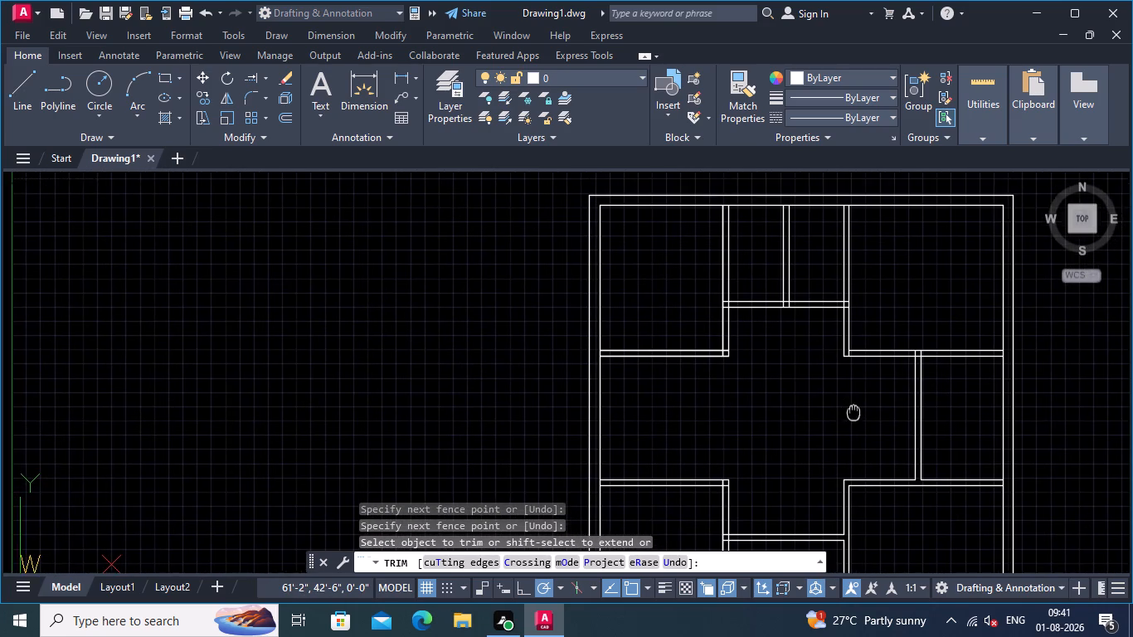
{"action": "middle_click_drag", "start_coordinate": [856, 413], "coordinate": [875, 424]}
{"action": "scroll", "coordinate": [821, 343], "scroll_direction": "up", "scroll_amount": 5}
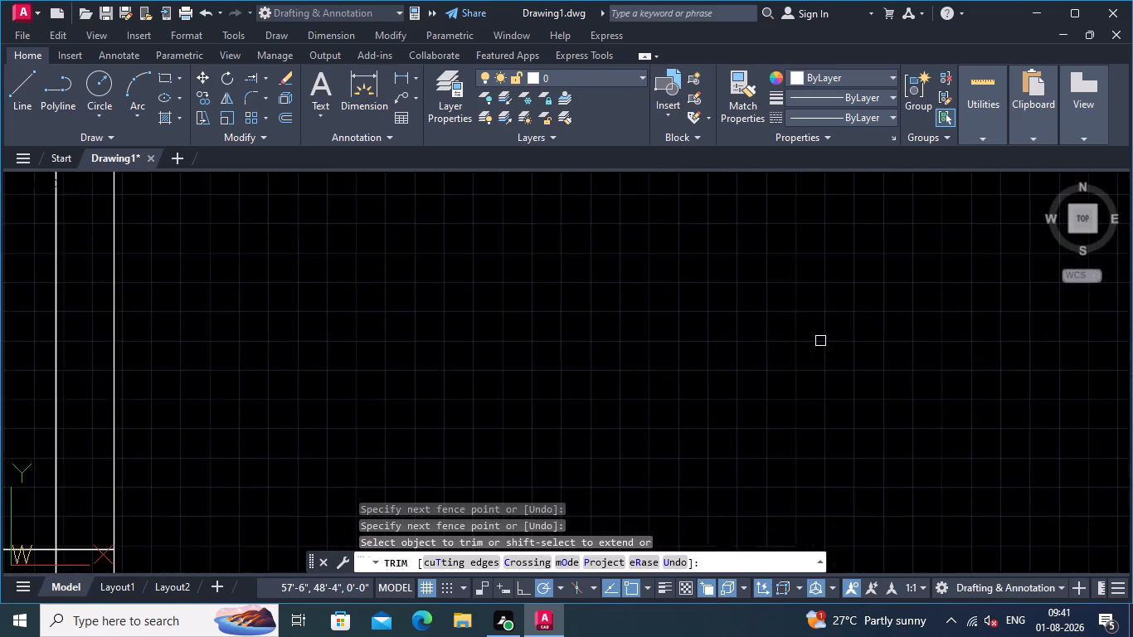
{"action": "middle_click_drag", "start_coordinate": [820, 360], "coordinate": [930, 518]}
{"action": "scroll", "coordinate": [840, 332], "scroll_direction": "down", "scroll_amount": 2}
{"action": "left_click", "coordinate": [832, 260]}
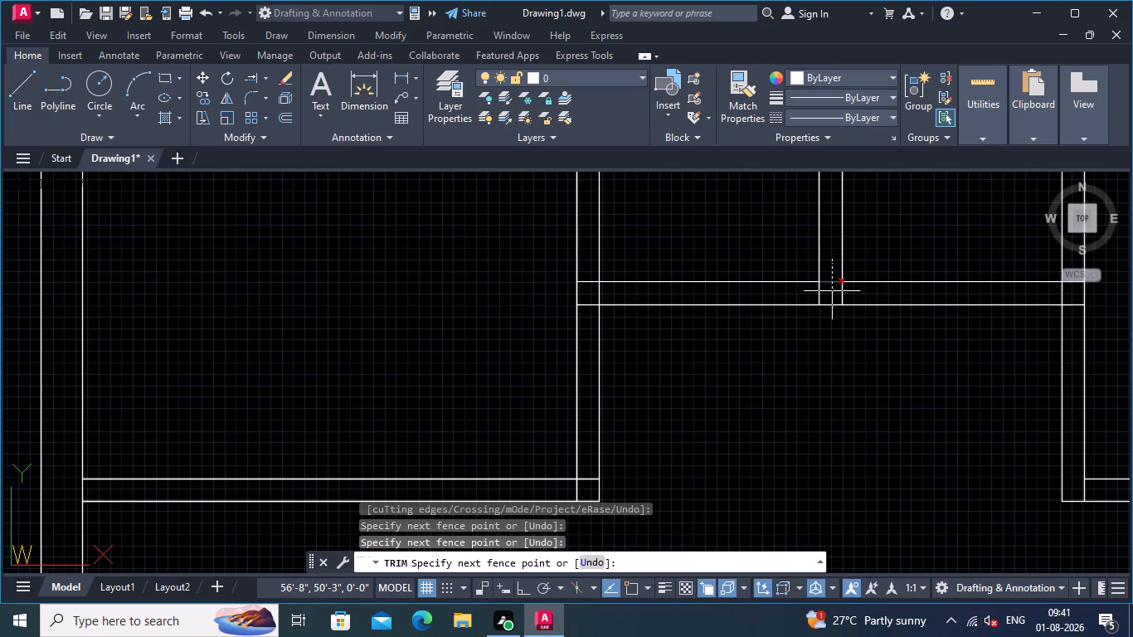
{"action": "left_click", "coordinate": [815, 297]}
{"action": "left_click", "coordinate": [822, 297]}
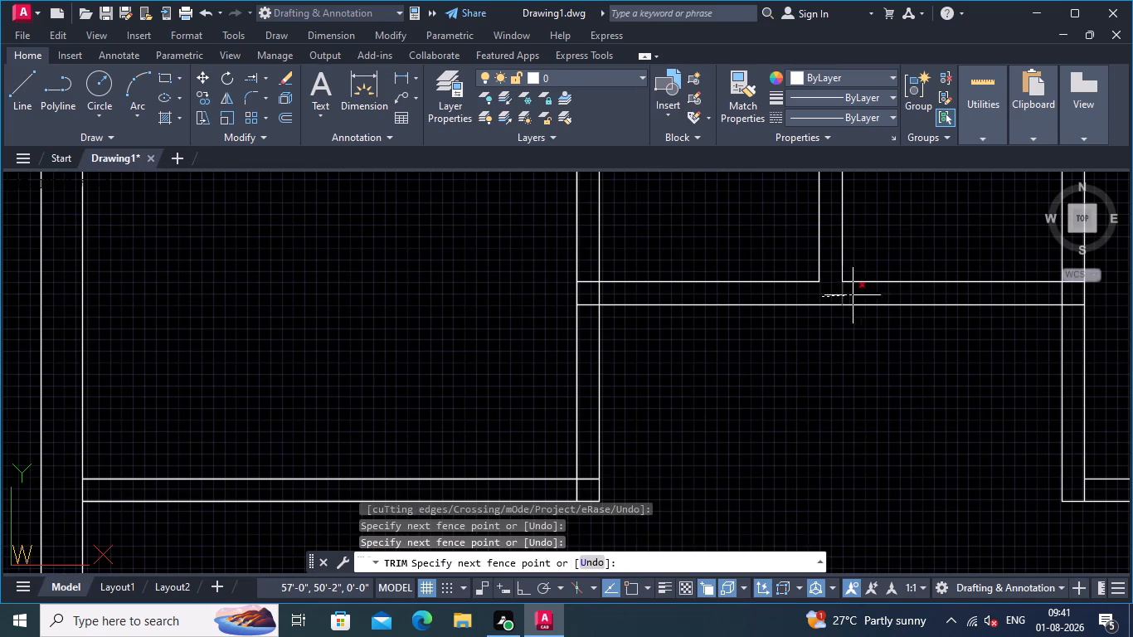
{"action": "left_click", "coordinate": [858, 295]}
Trim the crossing lines where the horizontal wall below the upper-middle rooms meets the upper-left room's right-hand partition.
{"action": "middle_click_drag", "start_coordinate": [688, 390], "coordinate": [836, 510]}
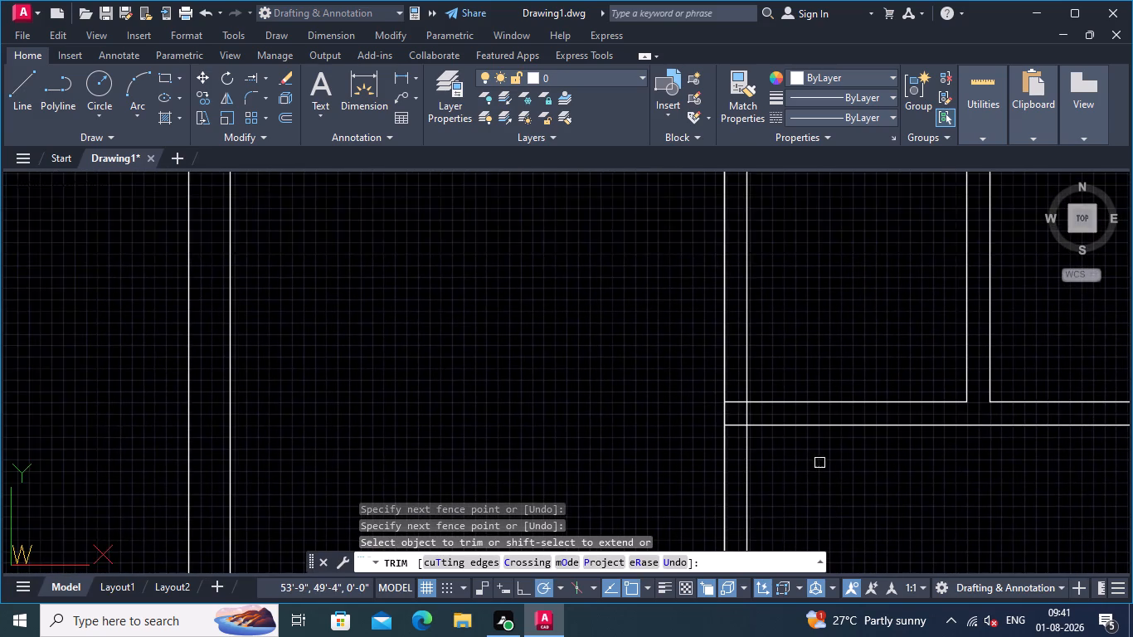
{"action": "scroll", "coordinate": [819, 463], "scroll_direction": "up", "scroll_amount": 1}
{"action": "left_click", "coordinate": [687, 338]}
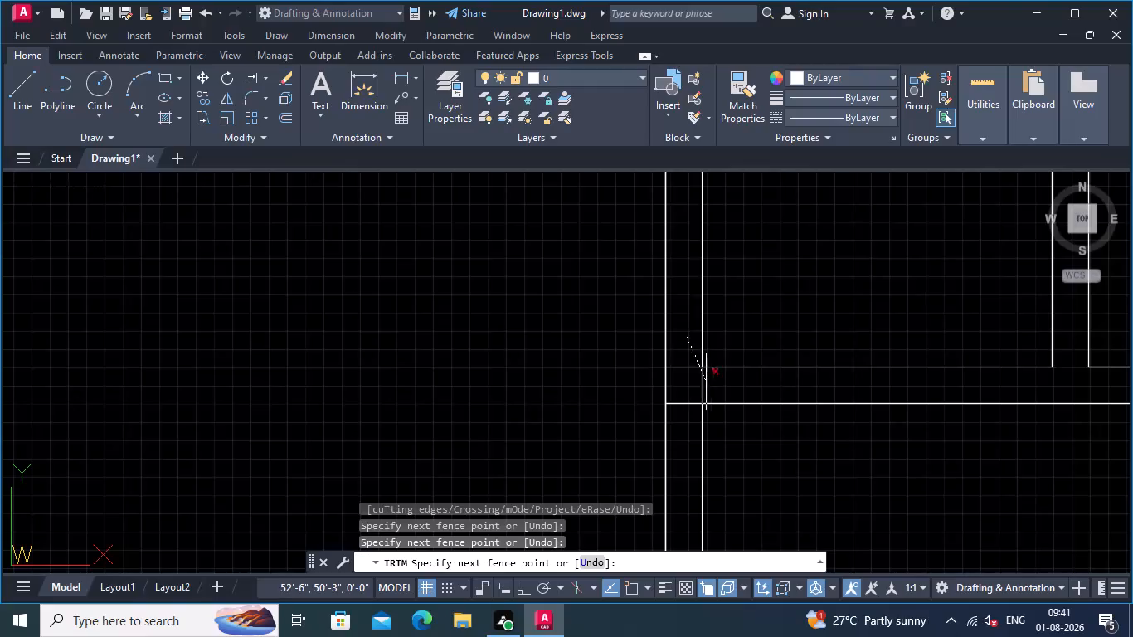
{"action": "left_click", "coordinate": [691, 384]}
{"action": "left_click", "coordinate": [681, 370]}
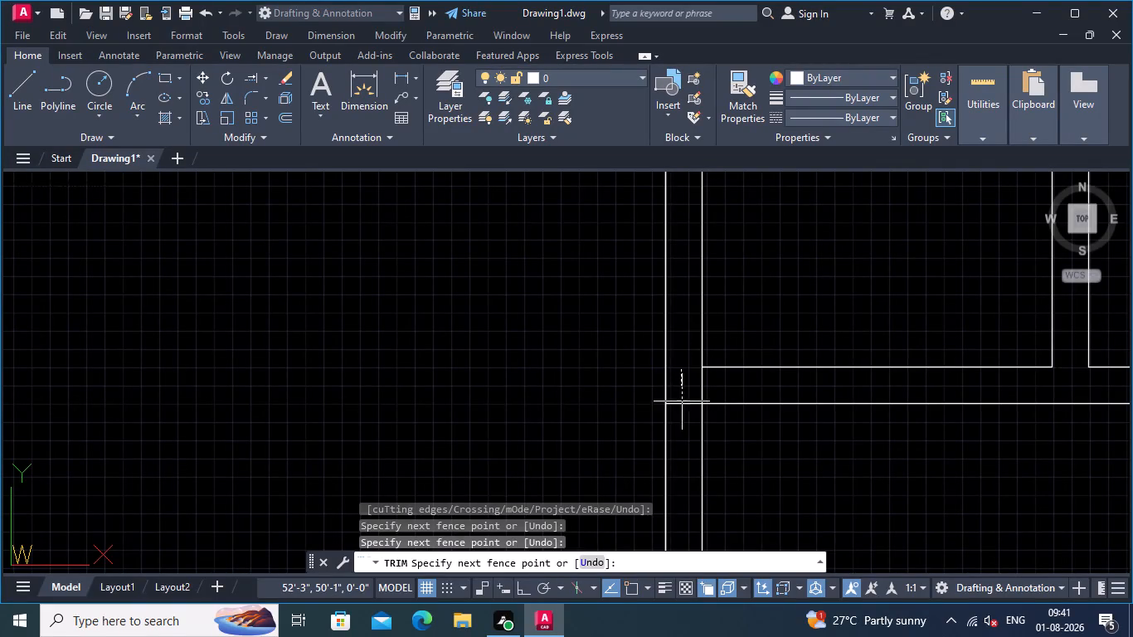
{"action": "left_click", "coordinate": [686, 409]}
{"action": "left_click", "coordinate": [688, 386]}
{"action": "left_click", "coordinate": [731, 389]}
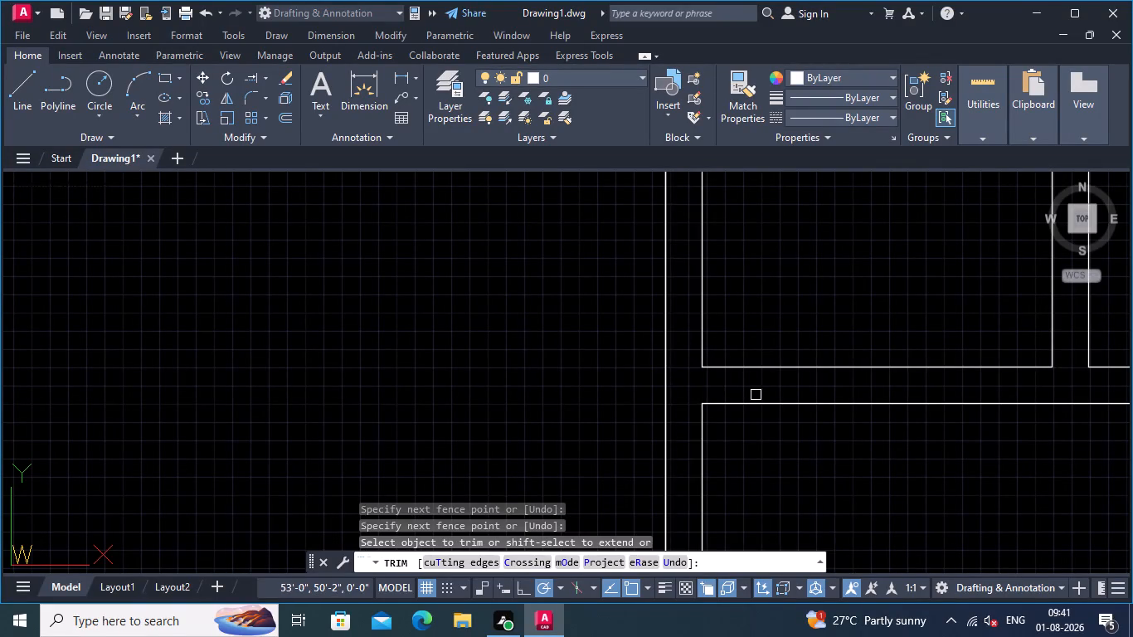
Trim the crossing lines where the short vertical partition on the right meets the upper-right room's lower wall, opening the T-junction.
{"action": "scroll", "coordinate": [798, 455], "scroll_direction": "down", "scroll_amount": 3}
{"action": "middle_click_drag", "start_coordinate": [820, 371], "coordinate": [730, 325]}
{"action": "middle_click_drag", "start_coordinate": [799, 433], "coordinate": [663, 367]}
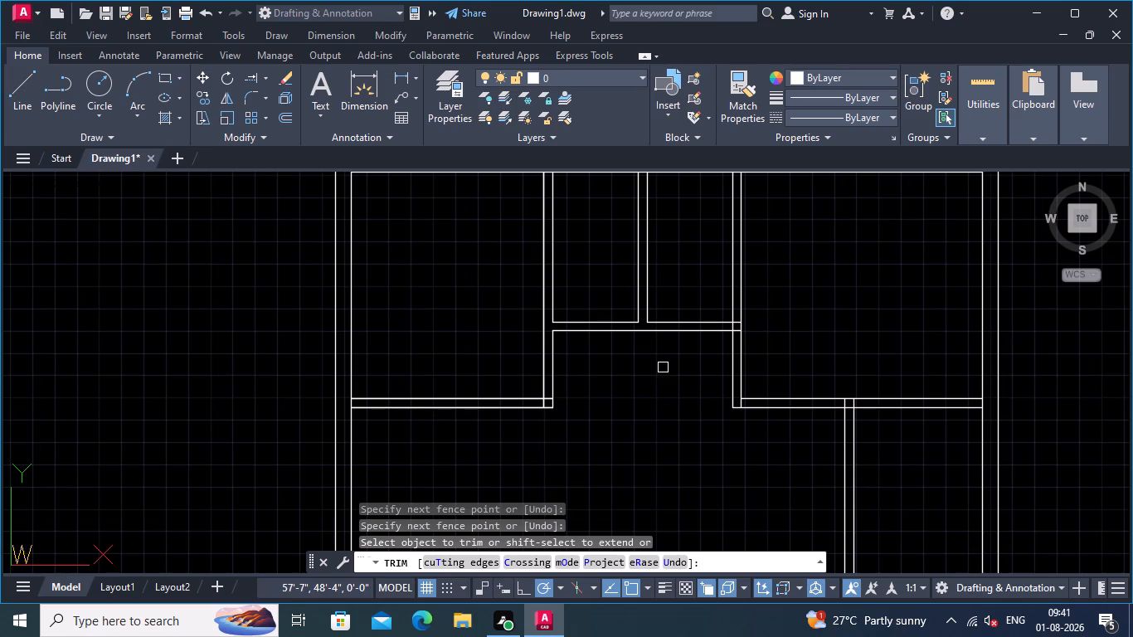
{"action": "scroll", "coordinate": [878, 353], "scroll_direction": "up", "scroll_amount": 2}
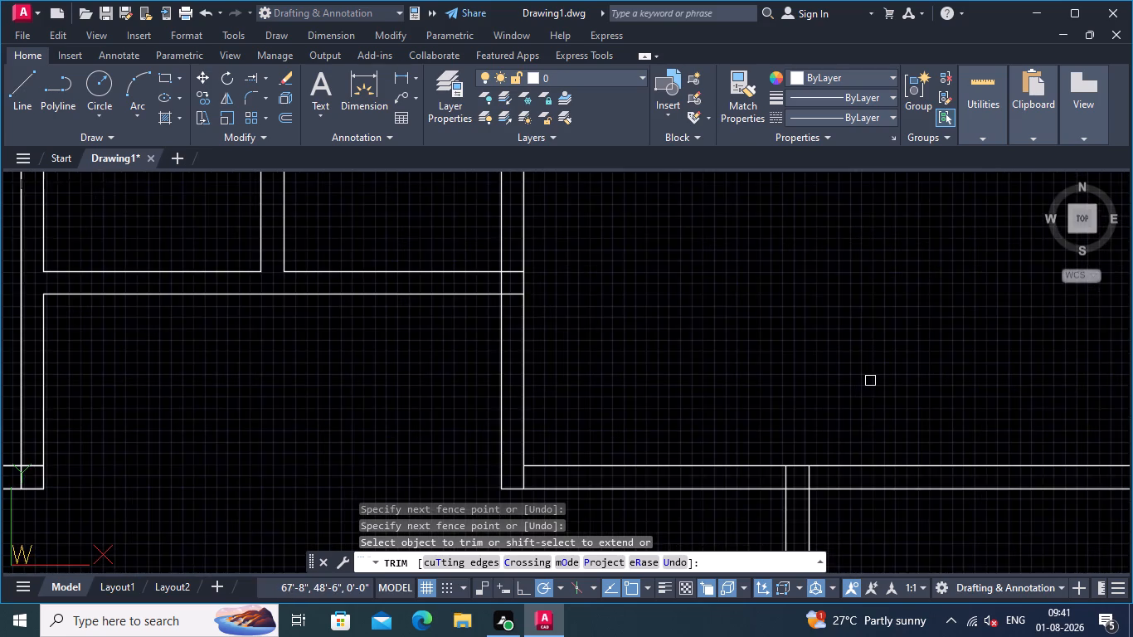
{"action": "middle_click_drag", "start_coordinate": [870, 383], "coordinate": [814, 219]}
{"action": "scroll", "coordinate": [817, 304], "scroll_direction": "up", "scroll_amount": 1}
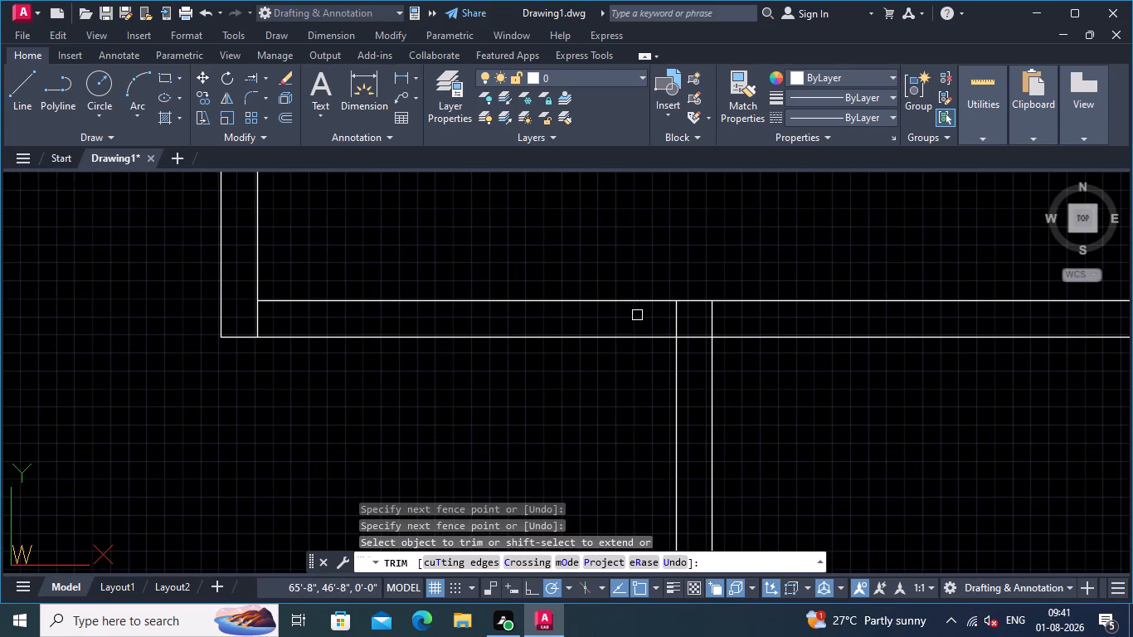
{"action": "left_click", "coordinate": [636, 315]}
{"action": "left_click", "coordinate": [754, 323]}
{"action": "left_click", "coordinate": [696, 318]}
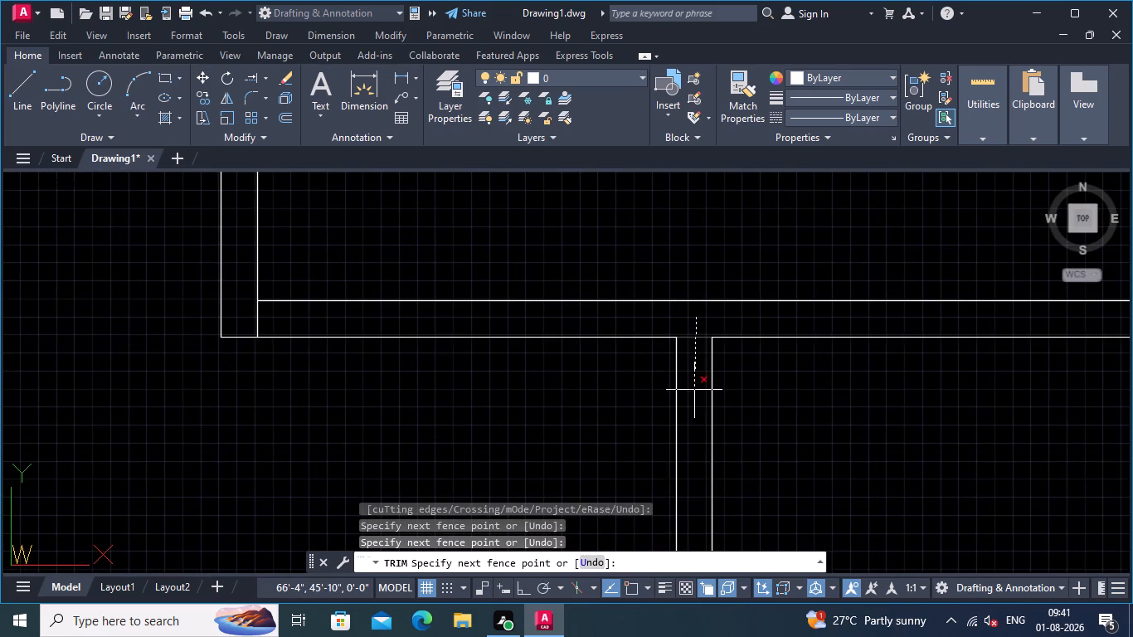
{"action": "left_click", "coordinate": [695, 390]}
Trim the overlapping inner line end at the upper-right room's lower-left wall corner.
{"action": "scroll", "coordinate": [745, 236], "scroll_direction": "down", "scroll_amount": 2}
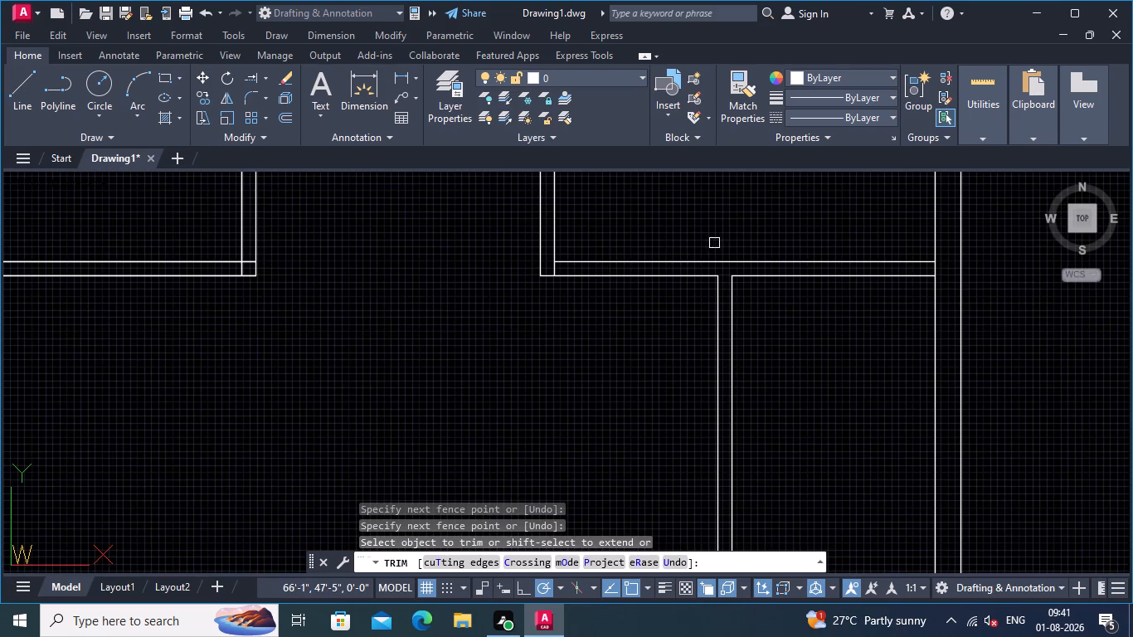
{"action": "middle_click_drag", "start_coordinate": [673, 238], "coordinate": [781, 303]}
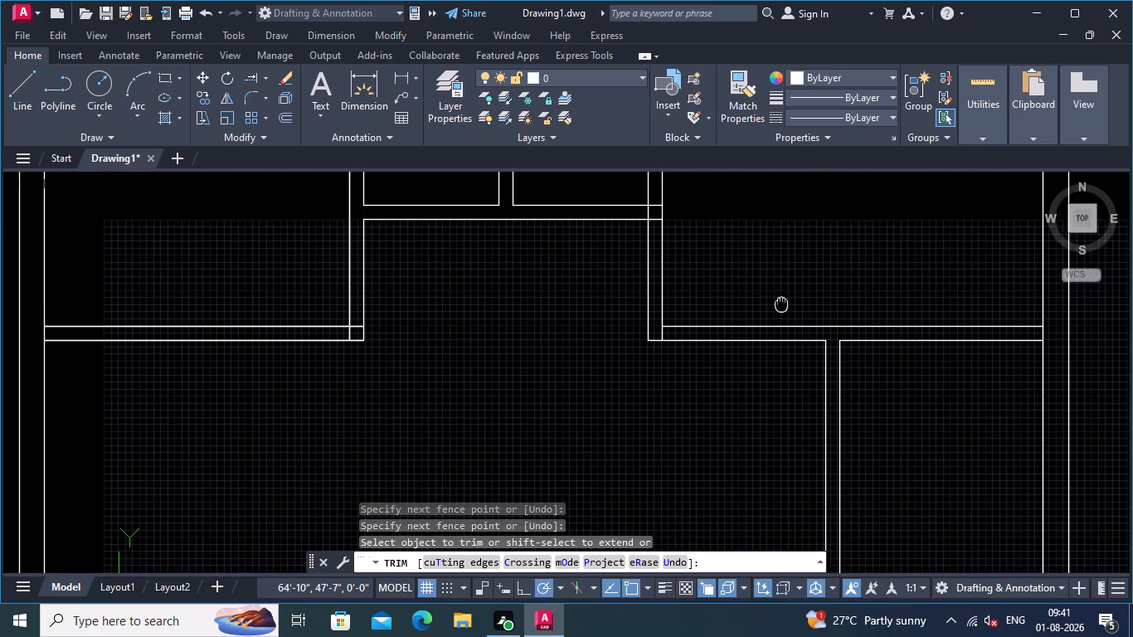
{"action": "middle_click_drag", "start_coordinate": [781, 303], "coordinate": [785, 312]}
{"action": "scroll", "coordinate": [706, 312], "scroll_direction": "up", "scroll_amount": 3}
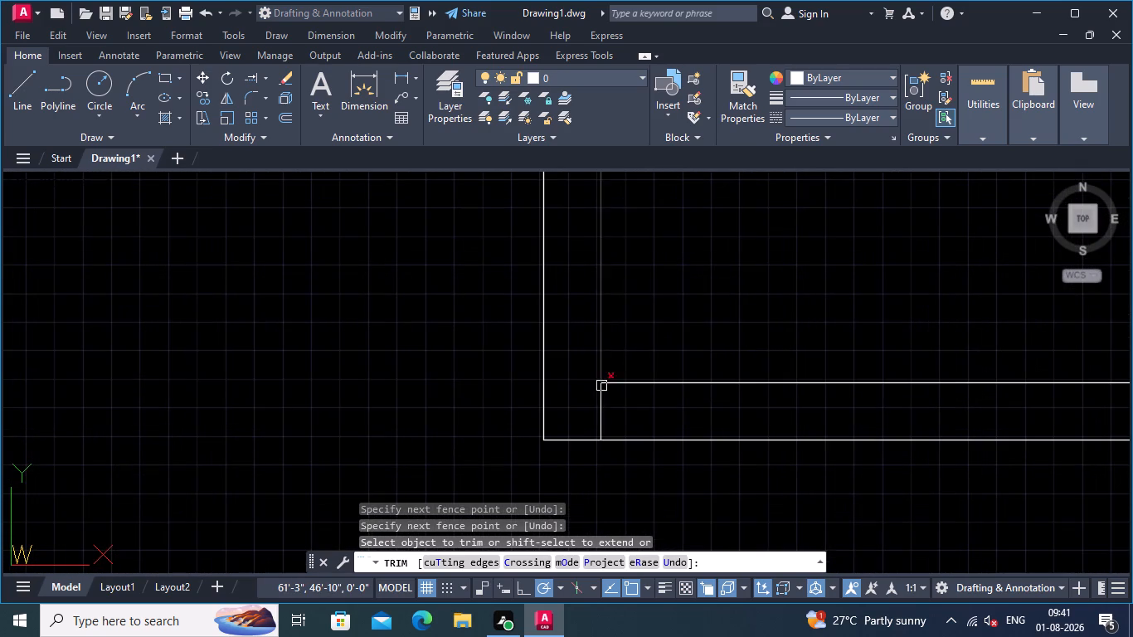
{"action": "left_click", "coordinate": [584, 403]}
{"action": "left_click", "coordinate": [635, 414]}
Trim the crossing lines where the horizontal wall below the upper-middle rooms meets the upper-right room's left wall.
{"action": "scroll", "coordinate": [696, 275], "scroll_direction": "down", "scroll_amount": 2}
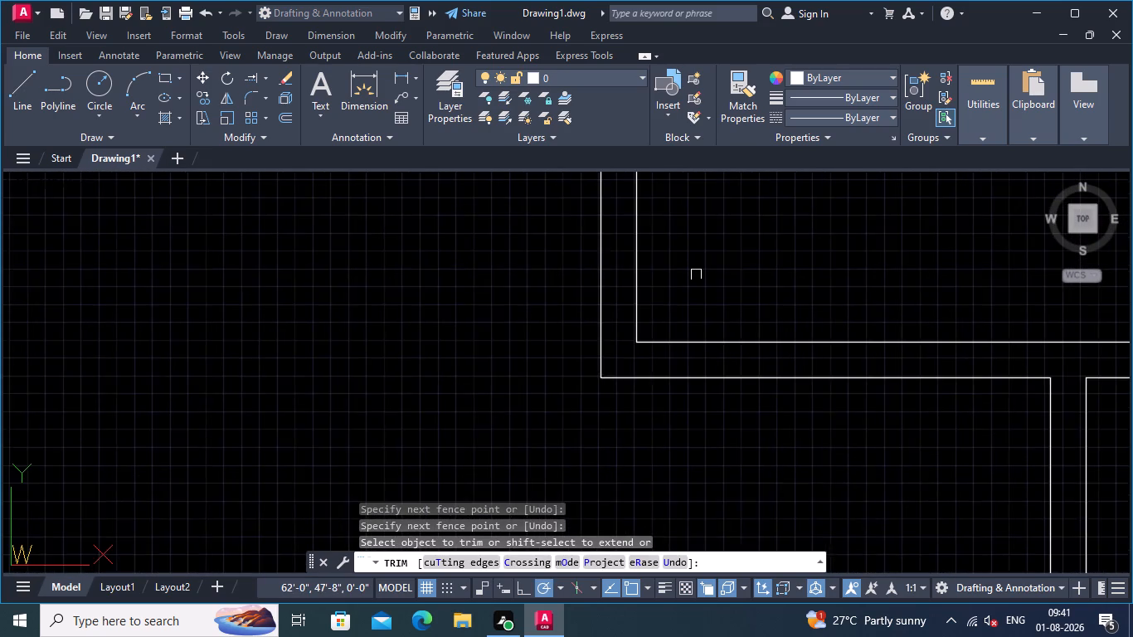
{"action": "middle_click_drag", "start_coordinate": [696, 272], "coordinate": [656, 362]}
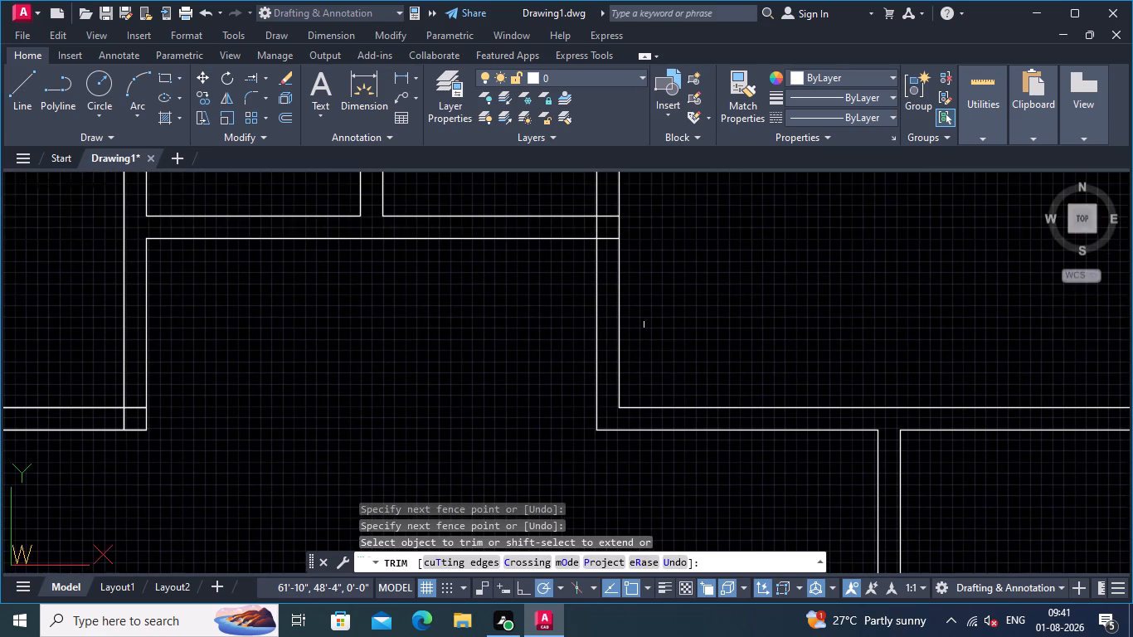
{"action": "middle_click_drag", "start_coordinate": [649, 310], "coordinate": [656, 426]}
{"action": "scroll", "coordinate": [626, 318], "scroll_direction": "up", "scroll_amount": 3}
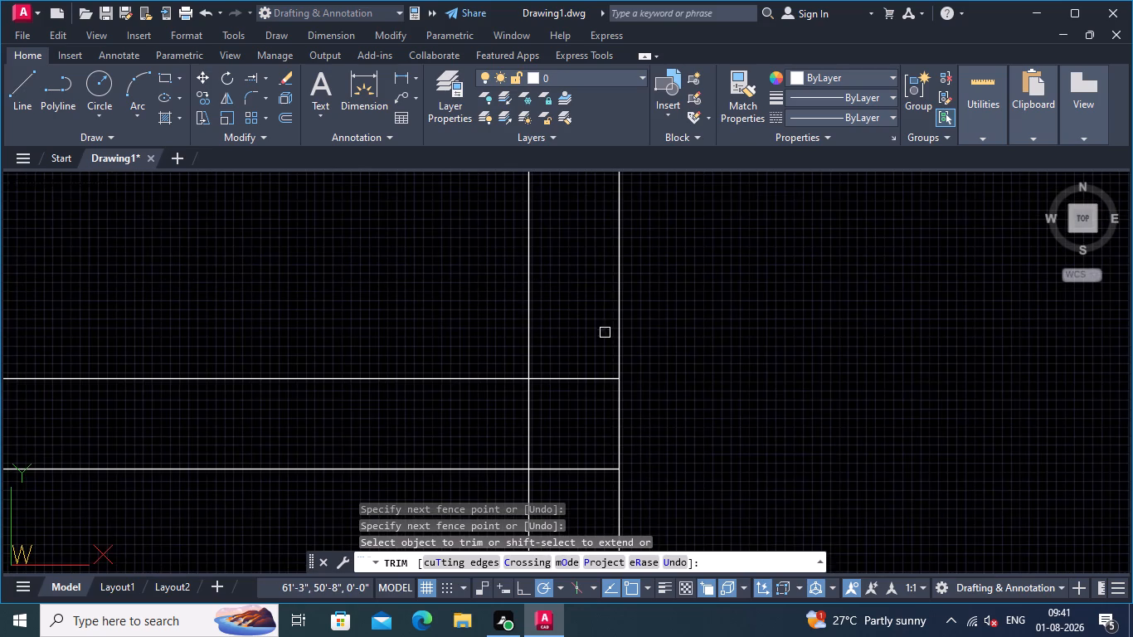
{"action": "left_click", "coordinate": [597, 317]}
{"action": "left_click", "coordinate": [586, 484]}
{"action": "left_click", "coordinate": [563, 411]}
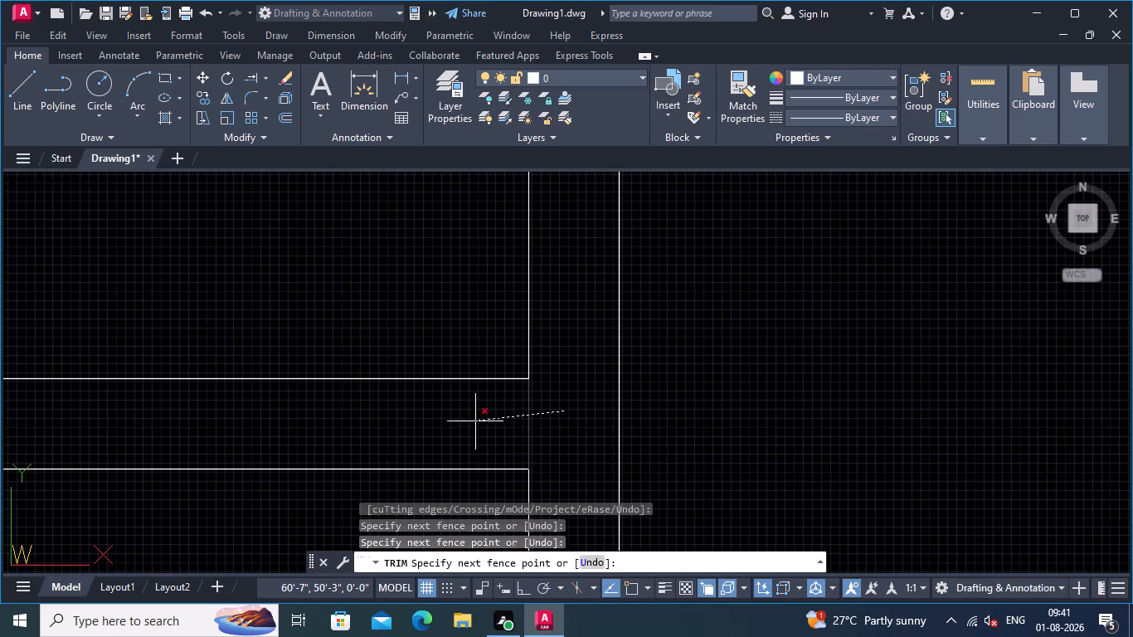
{"action": "left_click", "coordinate": [475, 421]}
Trim the overlapping inner line ends at the upper-left room's lower-right wall corner.
{"action": "scroll", "coordinate": [804, 366], "scroll_direction": "down", "scroll_amount": 3}
{"action": "middle_click_drag", "start_coordinate": [804, 370], "coordinate": [703, 272]}
{"action": "scroll", "coordinate": [723, 287], "scroll_direction": "down", "scroll_amount": 1}
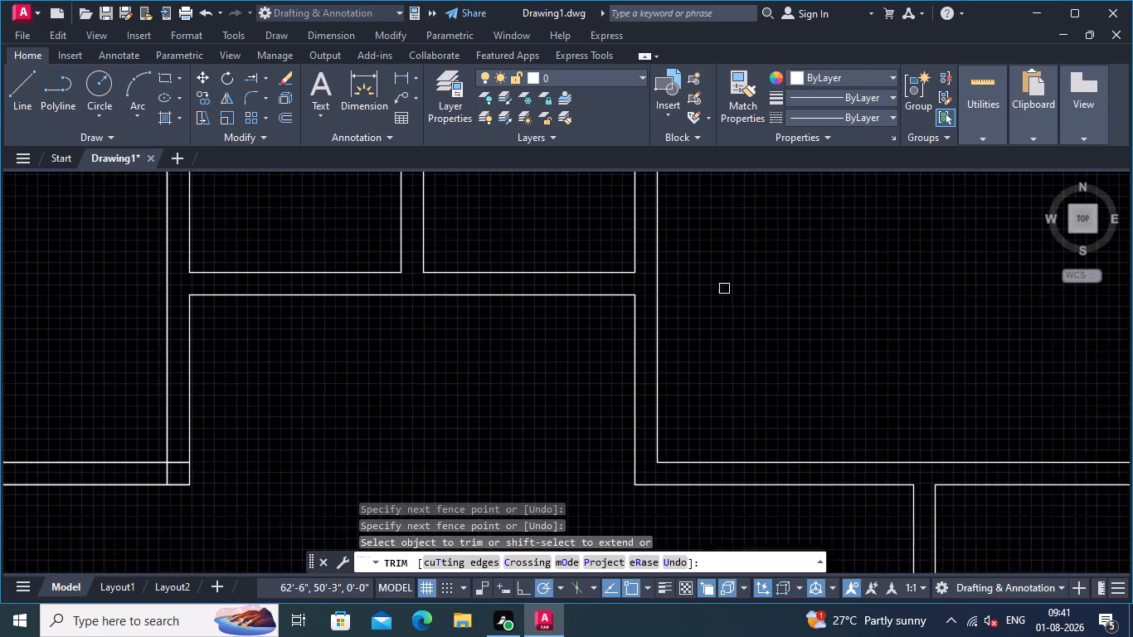
{"action": "middle_click_drag", "start_coordinate": [798, 333], "coordinate": [892, 361]}
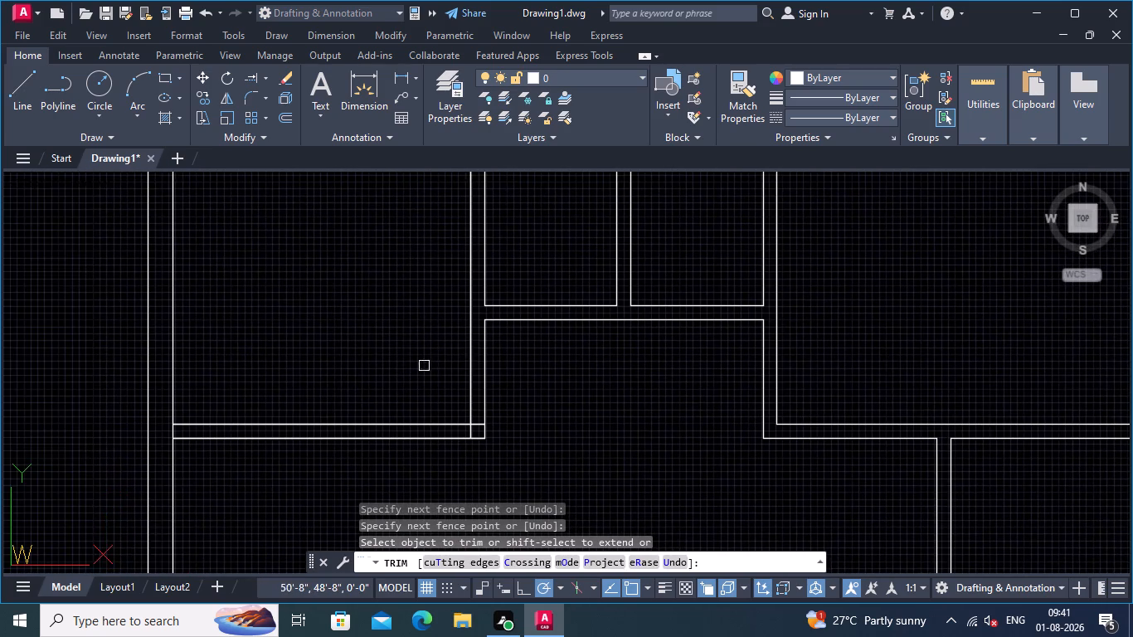
{"action": "scroll", "coordinate": [470, 380], "scroll_direction": "up", "scroll_amount": 4}
{"action": "middle_click_drag", "start_coordinate": [467, 410], "coordinate": [453, 129]}
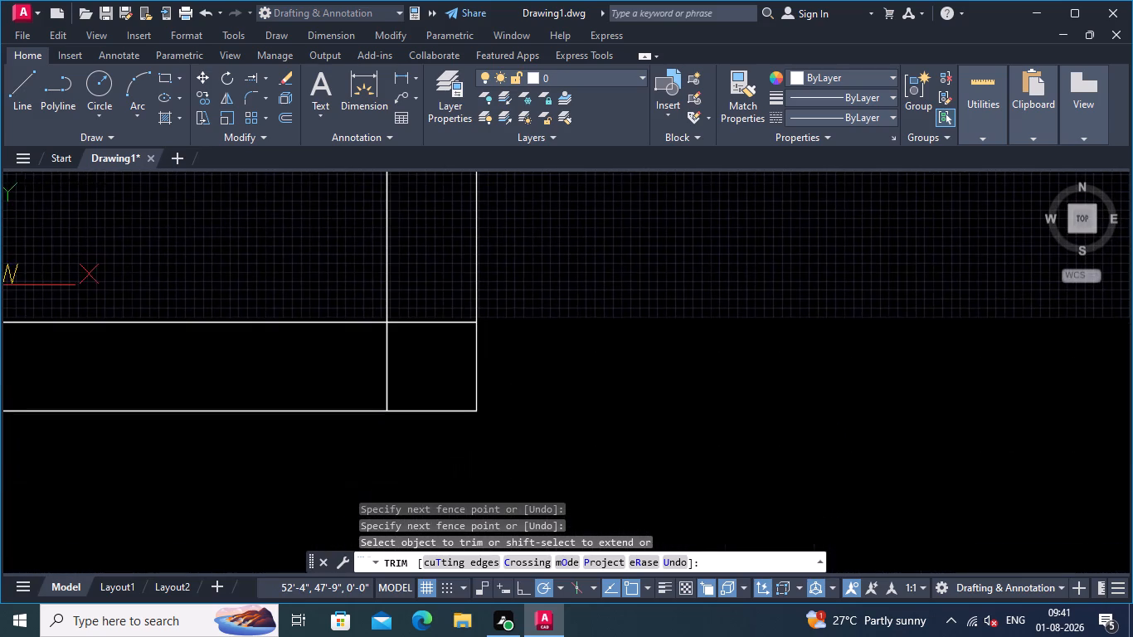
{"action": "middle_click_drag", "start_coordinate": [453, 129], "coordinate": [453, 129]}
{"action": "left_click", "coordinate": [445, 270]}
{"action": "left_click", "coordinate": [369, 384]}
Trim the outer wall's inner line where the upper-left room's lower wall meets the left outer wall.
{"action": "scroll", "coordinate": [651, 360], "scroll_direction": "down", "scroll_amount": 3}
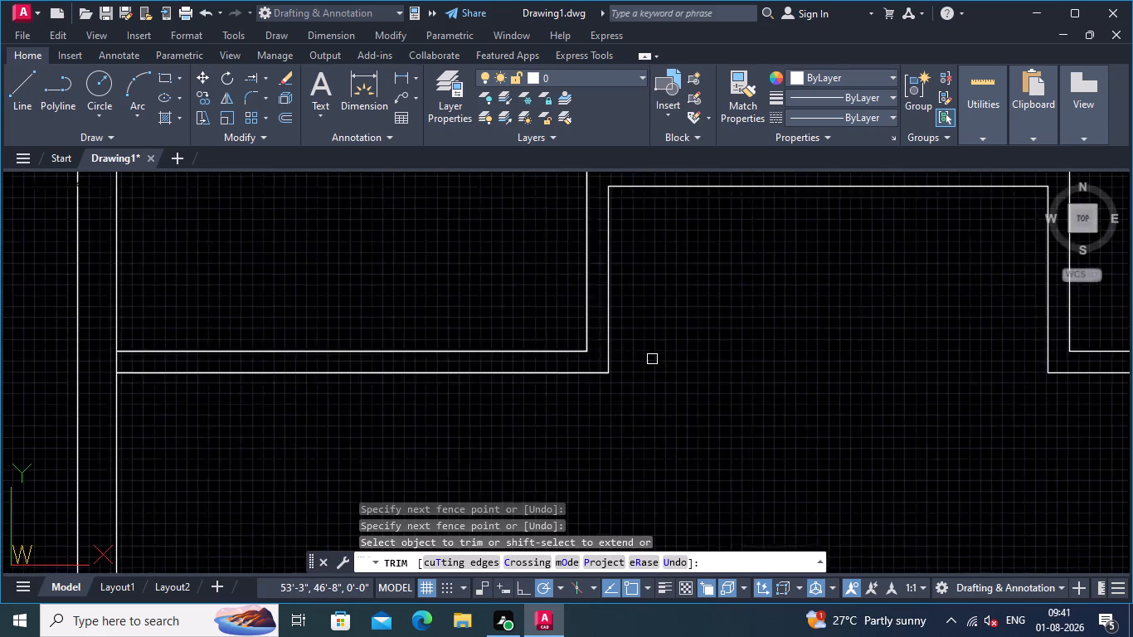
{"action": "scroll", "coordinate": [652, 359], "scroll_direction": "down", "scroll_amount": 2}
{"action": "middle_click_drag", "start_coordinate": [714, 382], "coordinate": [782, 369]}
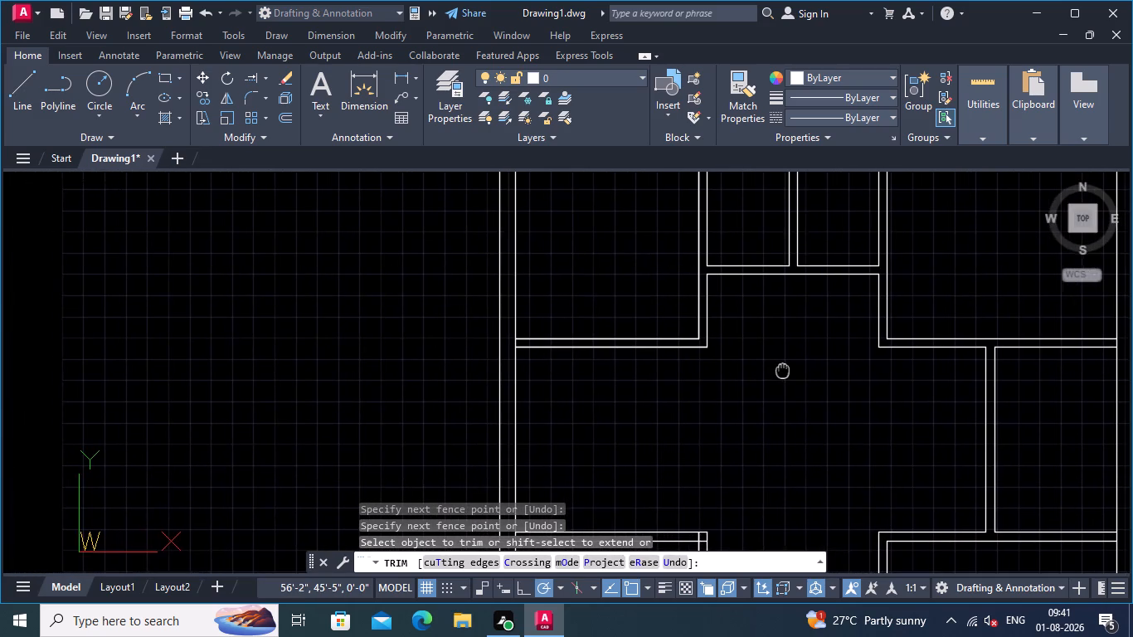
{"action": "middle_click_drag", "start_coordinate": [782, 369], "coordinate": [776, 392]}
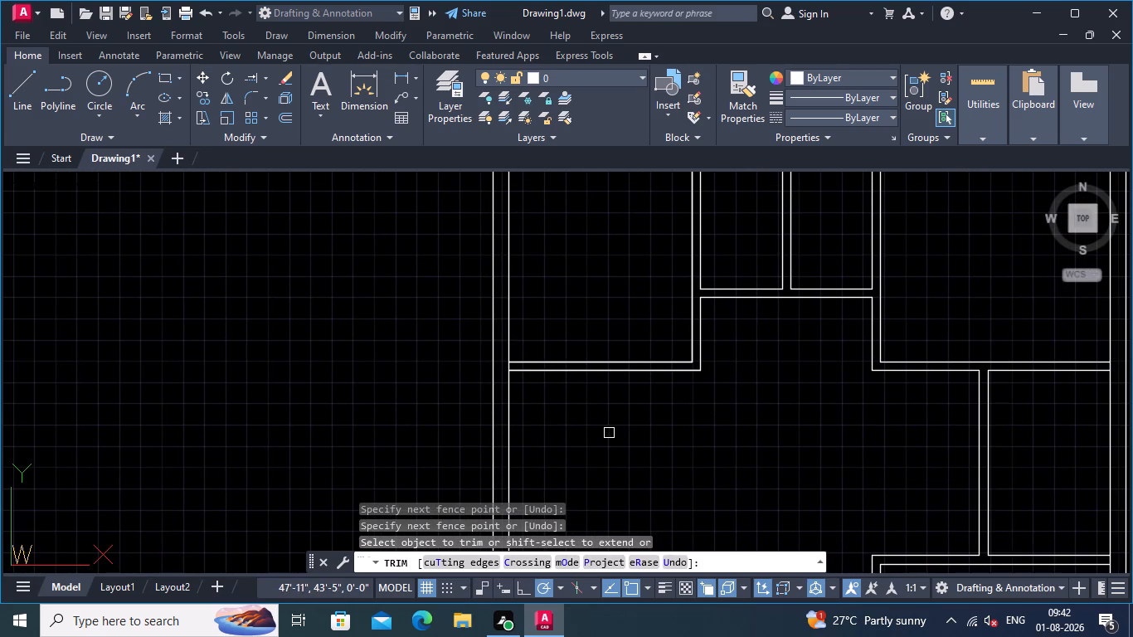
{"action": "middle_click_drag", "start_coordinate": [622, 435], "coordinate": [618, 456]}
{"action": "scroll", "coordinate": [611, 455], "scroll_direction": "down", "scroll_amount": 2}
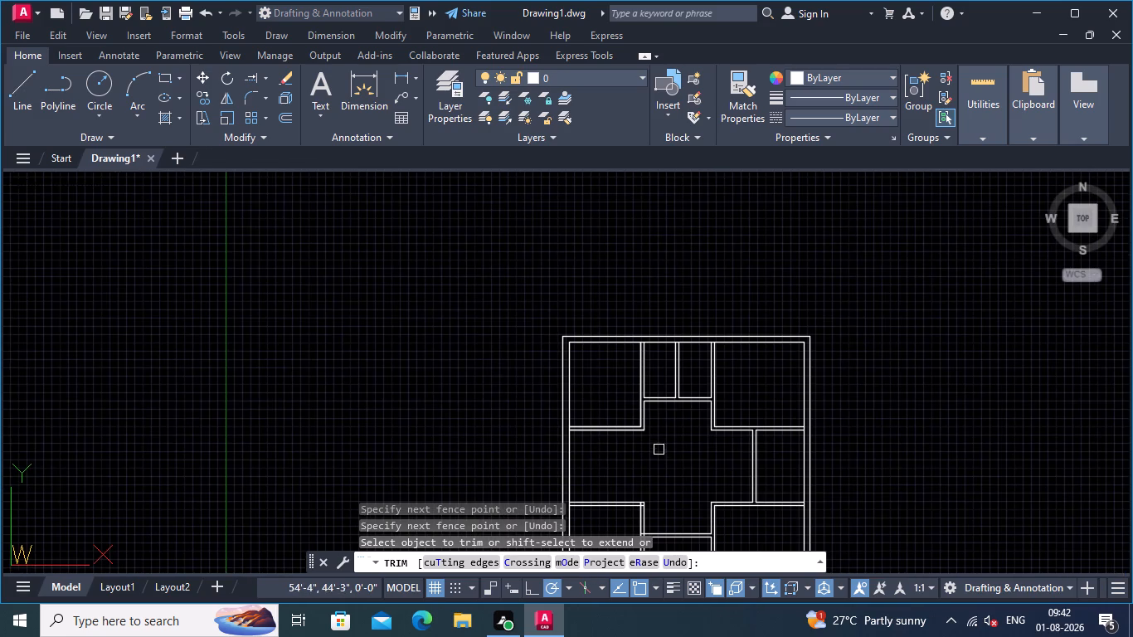
{"action": "scroll", "coordinate": [662, 453], "scroll_direction": "up", "scroll_amount": 3}
{"action": "middle_click_drag", "start_coordinate": [652, 442], "coordinate": [651, 446]}
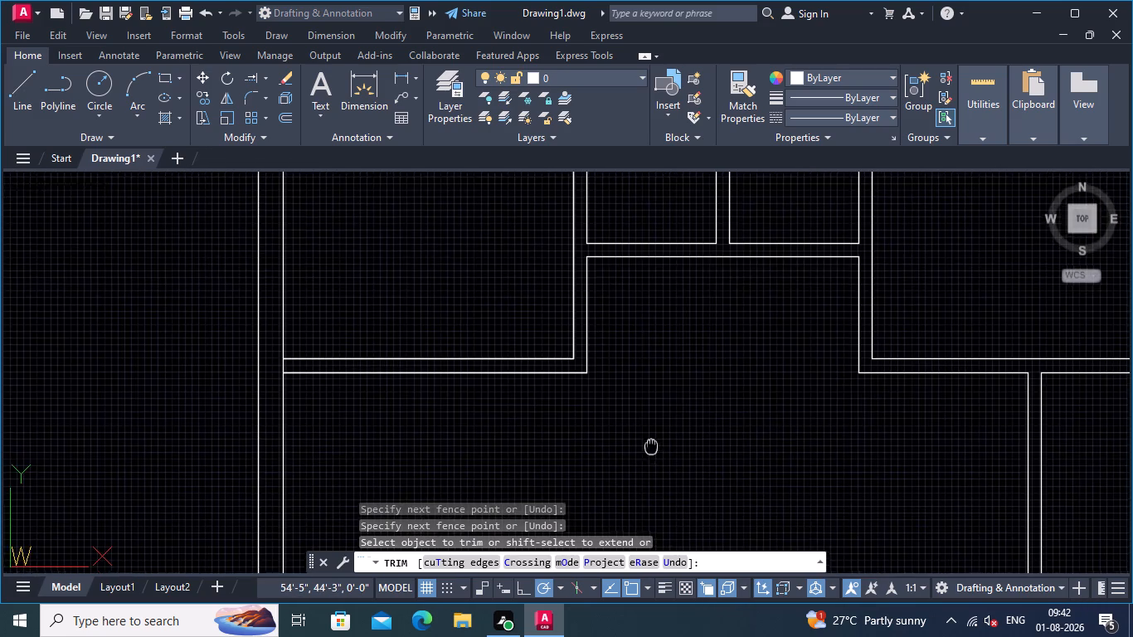
{"action": "middle_click_drag", "start_coordinate": [651, 446], "coordinate": [678, 560]}
{"action": "middle_click_drag", "start_coordinate": [720, 484], "coordinate": [973, 338]}
{"action": "scroll", "coordinate": [435, 364], "scroll_direction": "up", "scroll_amount": 2}
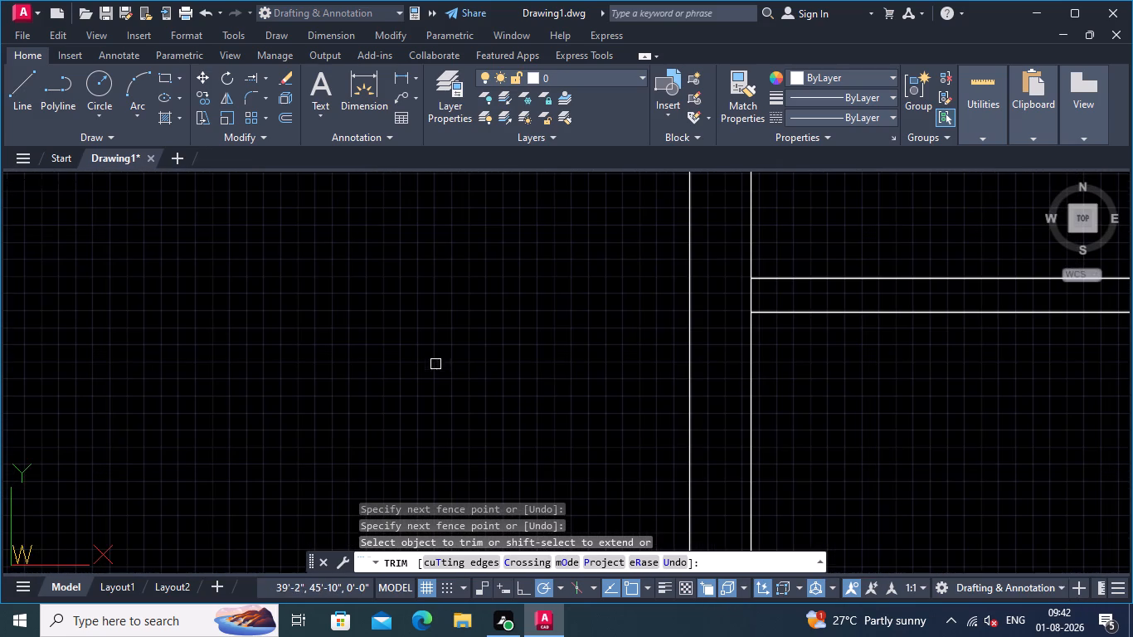
{"action": "left_click", "coordinate": [801, 297]}
{"action": "left_click", "coordinate": [715, 311]}
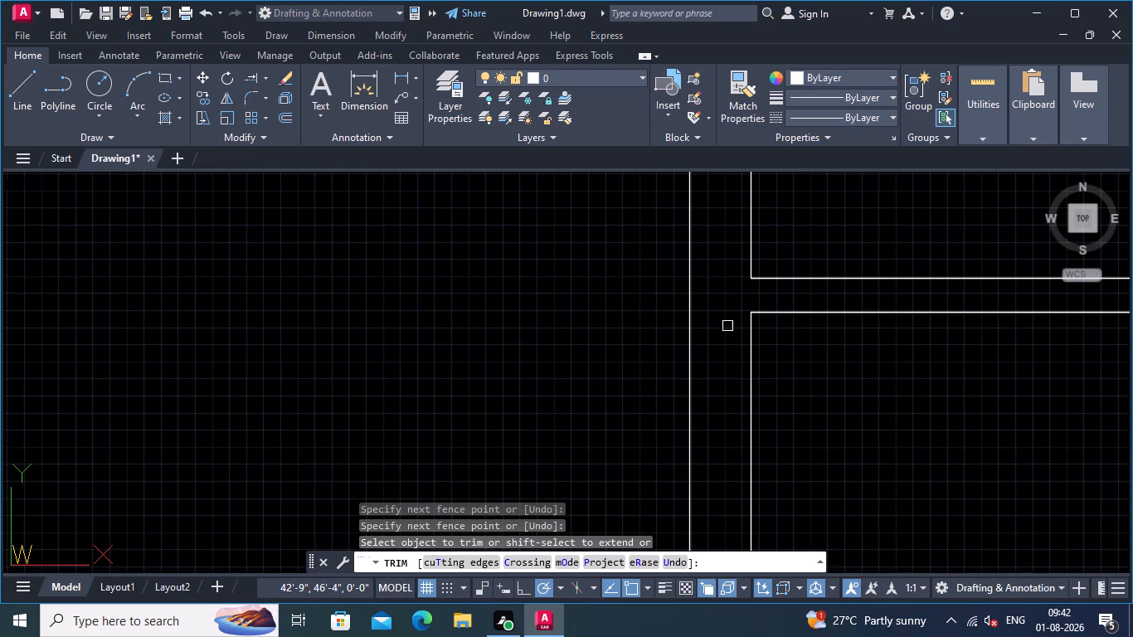
Trim the overlapping inner line ends at the lower-left room's upper-right wall corner.
{"action": "scroll", "coordinate": [801, 396], "scroll_direction": "down", "scroll_amount": 2}
{"action": "middle_click_drag", "start_coordinate": [801, 396], "coordinate": [745, 309]}
{"action": "scroll", "coordinate": [773, 396], "scroll_direction": "down", "scroll_amount": 2}
{"action": "middle_click_drag", "start_coordinate": [774, 406], "coordinate": [732, 284]}
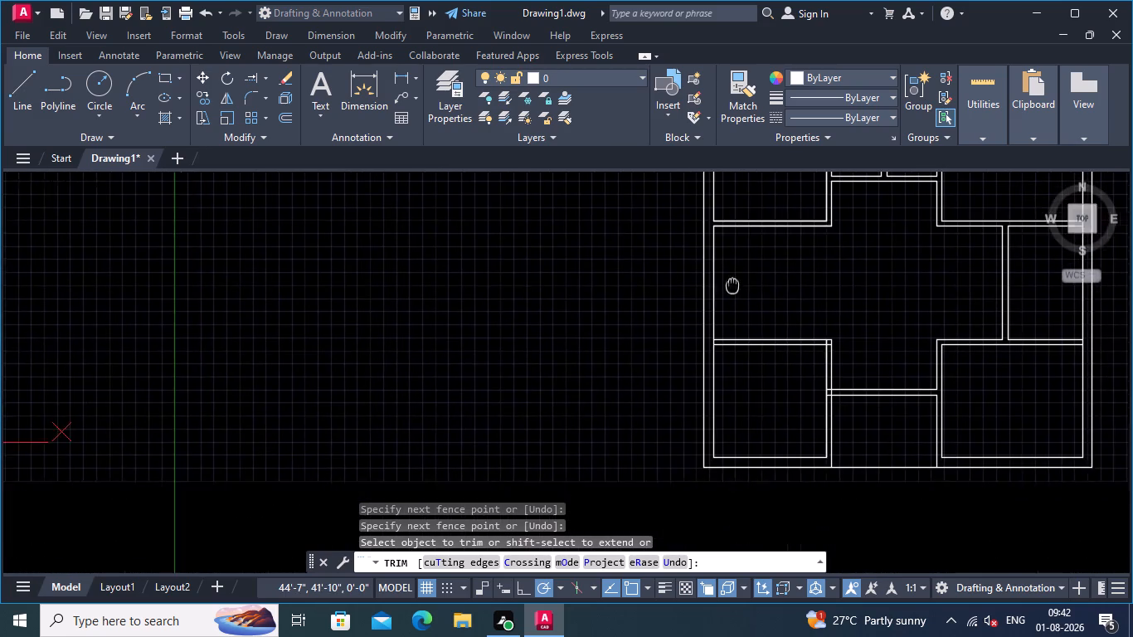
{"action": "middle_click_drag", "start_coordinate": [732, 284], "coordinate": [730, 284]}
{"action": "scroll", "coordinate": [766, 311], "scroll_direction": "up", "scroll_amount": 2}
{"action": "middle_click_drag", "start_coordinate": [780, 328], "coordinate": [643, 158]}
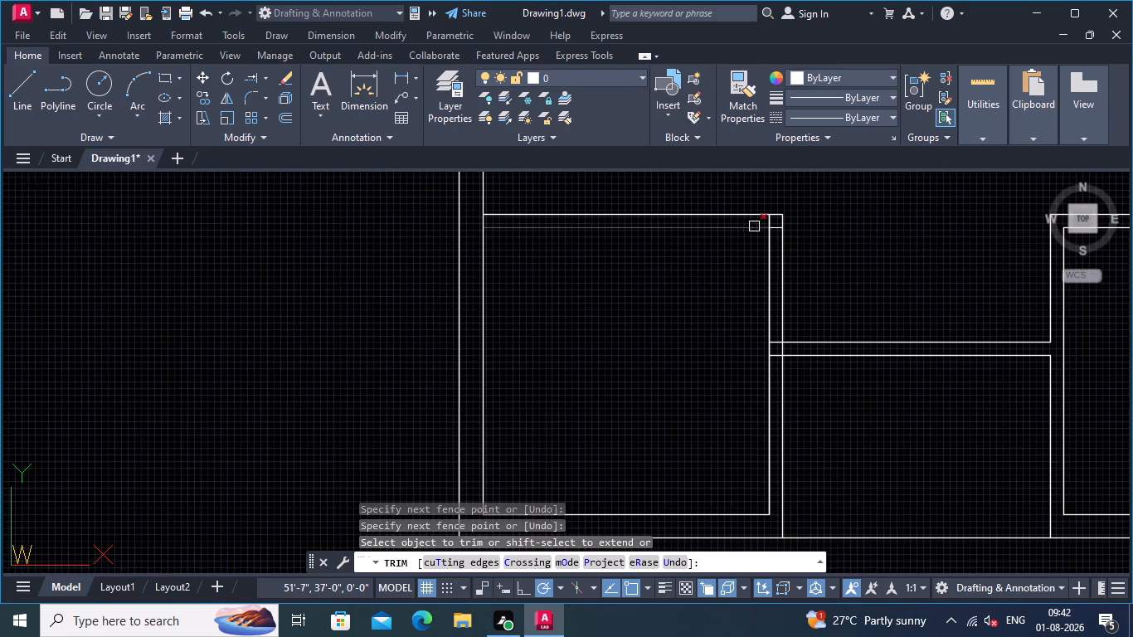
{"action": "scroll", "coordinate": [805, 211], "scroll_direction": "up", "scroll_amount": 2}
{"action": "left_click", "coordinate": [673, 240]}
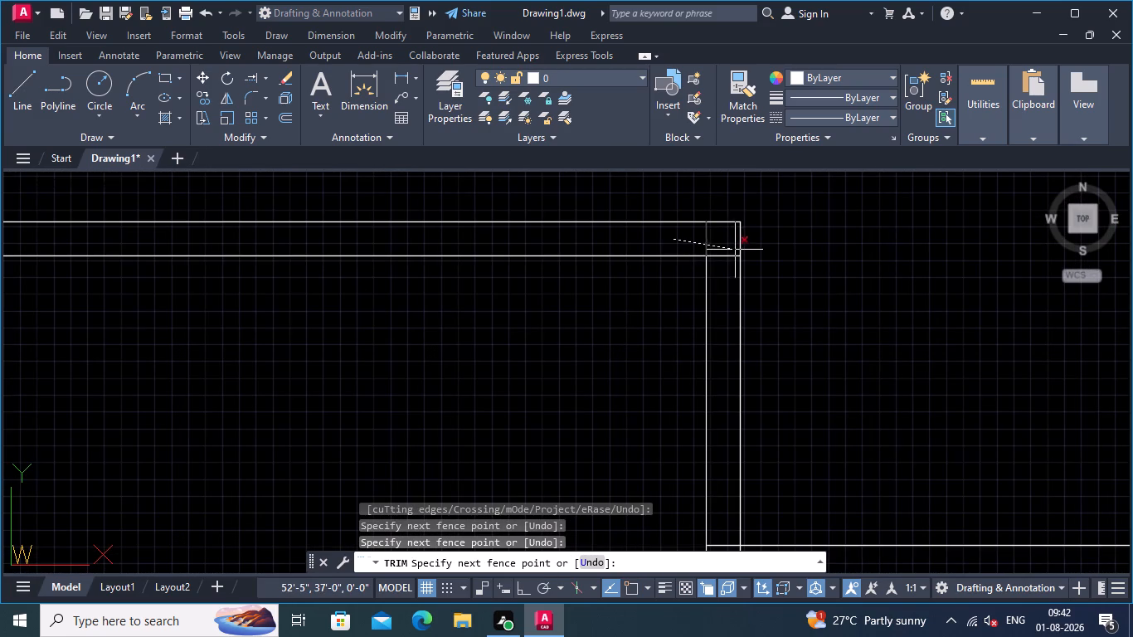
{"action": "left_click", "coordinate": [732, 257]}
Trim the outer wall's inner line where the lower-left room's upper wall meets the left outer wall.
{"action": "scroll", "coordinate": [633, 338], "scroll_direction": "down", "scroll_amount": 1}
{"action": "middle_click_drag", "start_coordinate": [530, 361], "coordinate": [740, 429]}
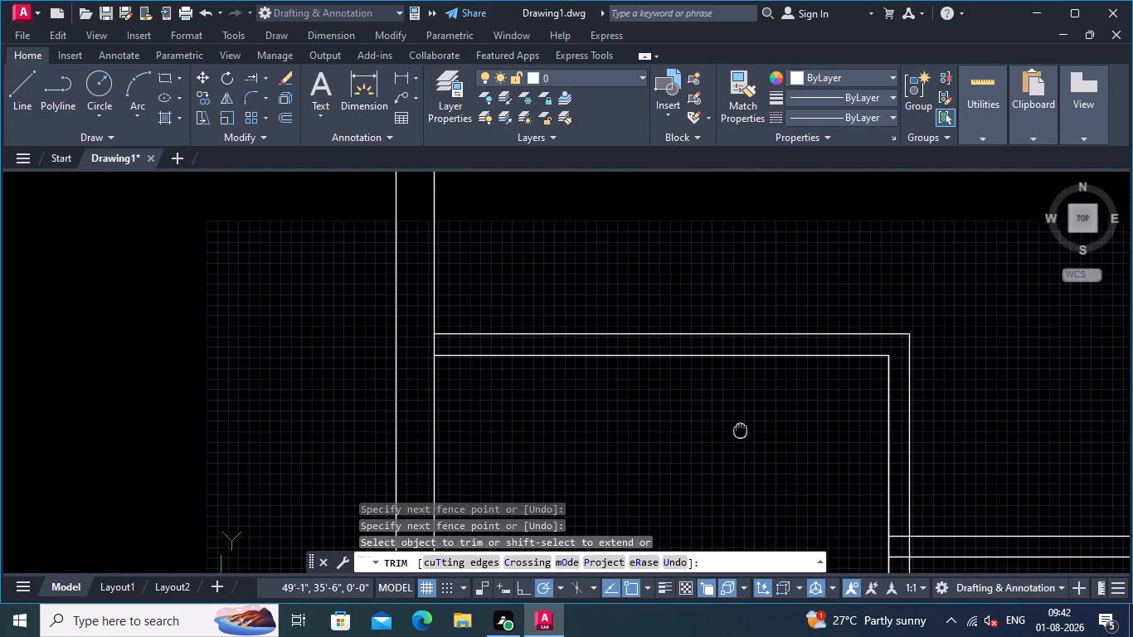
{"action": "middle_click_drag", "start_coordinate": [740, 429], "coordinate": [730, 430]}
{"action": "scroll", "coordinate": [540, 349], "scroll_direction": "up", "scroll_amount": 1}
{"action": "left_click", "coordinate": [513, 347]}
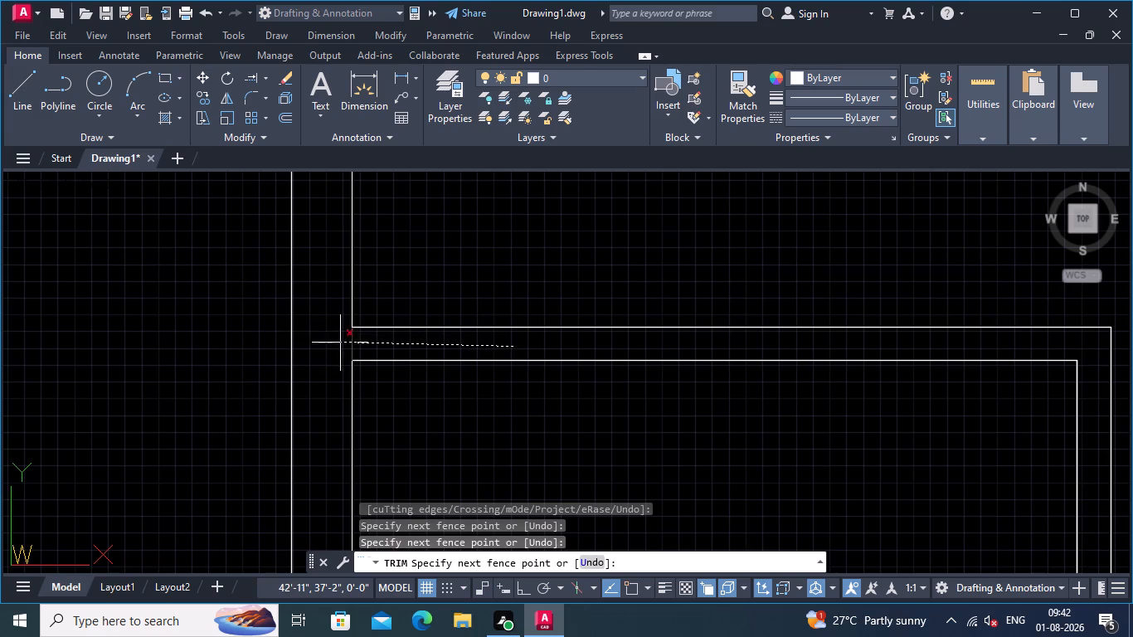
{"action": "left_click", "coordinate": [341, 343]}
Trim the crossing lines where the lower-middle horizontal wall meets the lower-left room's right wall, opening the T-junction.
{"action": "scroll", "coordinate": [491, 249], "scroll_direction": "down", "scroll_amount": 2}
{"action": "middle_click_drag", "start_coordinate": [576, 396], "coordinate": [469, 257]}
{"action": "scroll", "coordinate": [570, 299], "scroll_direction": "up", "scroll_amount": 1}
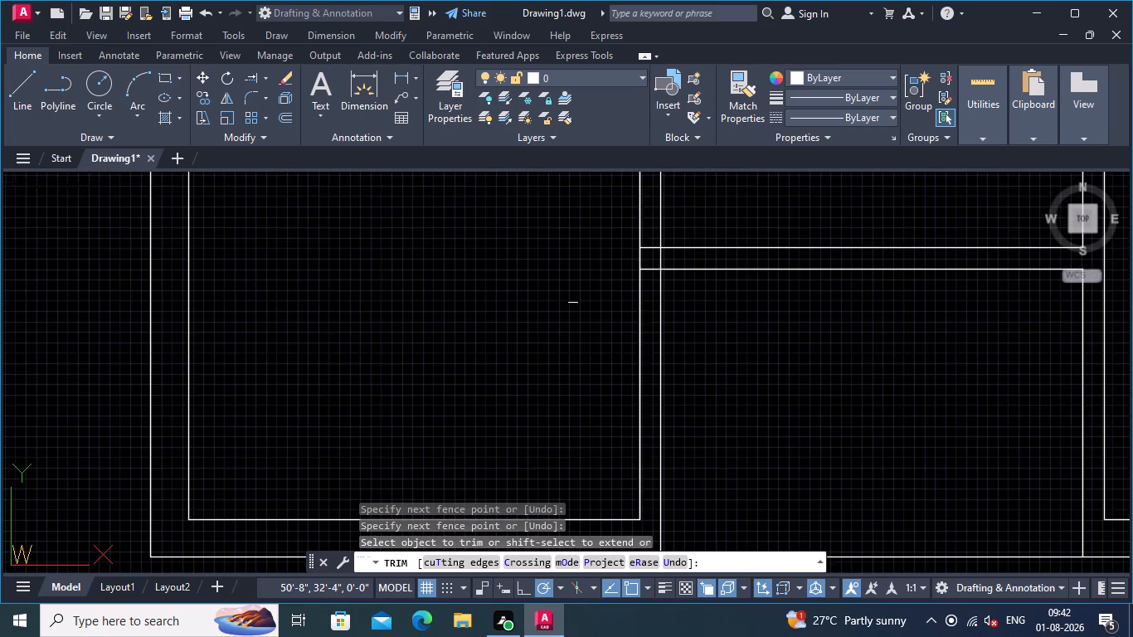
{"action": "left_click", "coordinate": [650, 217]}
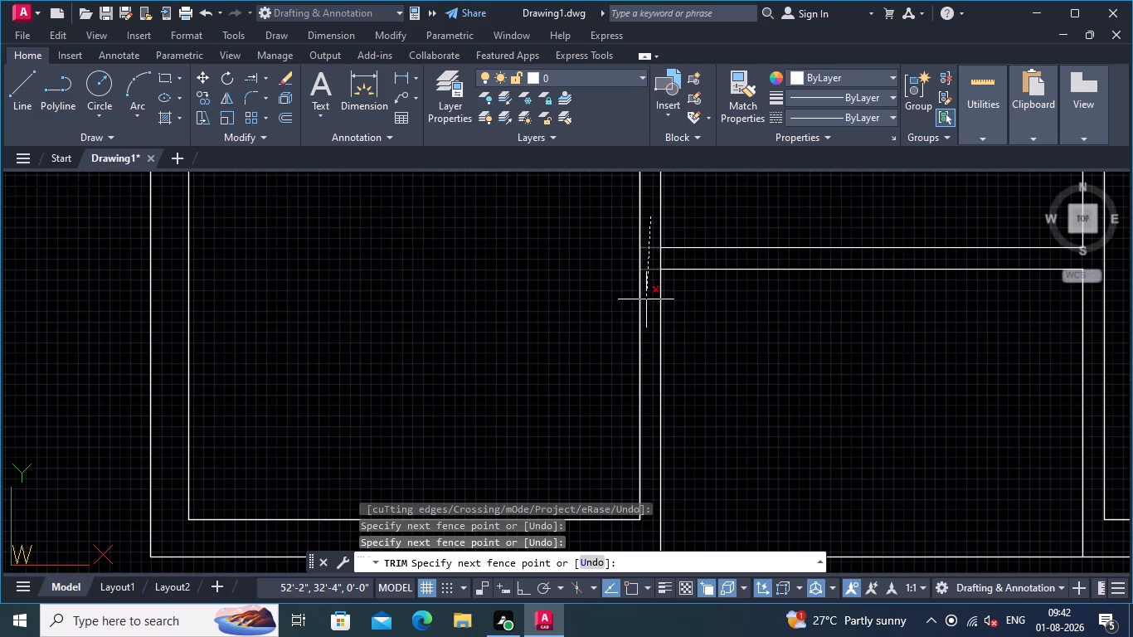
{"action": "left_click", "coordinate": [646, 299]}
{"action": "left_click", "coordinate": [651, 262]}
{"action": "scroll", "coordinate": [651, 262], "scroll_direction": "up", "scroll_amount": 1}
{"action": "left_click", "coordinate": [680, 264]}
Trim the outer wall's inner line where the lower-right room's upper wall meets the right outer wall.
{"action": "scroll", "coordinate": [776, 199], "scroll_direction": "down", "scroll_amount": 2}
{"action": "middle_click_drag", "start_coordinate": [771, 335], "coordinate": [699, 335]}
{"action": "scroll", "coordinate": [742, 323], "scroll_direction": "down", "scroll_amount": 1}
{"action": "middle_click_drag", "start_coordinate": [742, 323], "coordinate": [722, 326]}
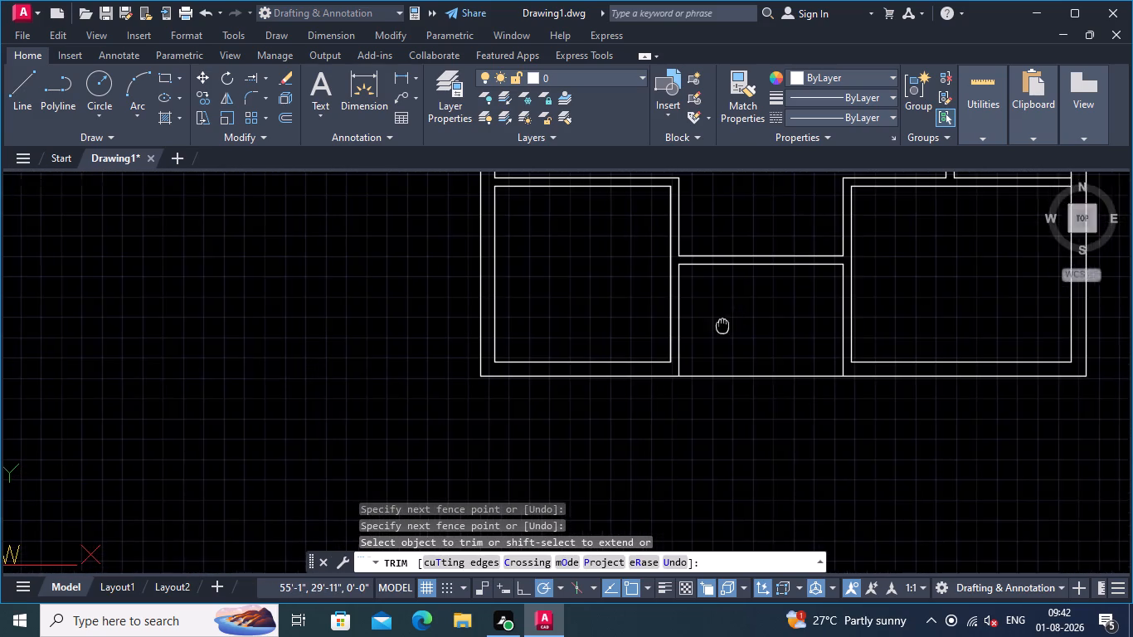
{"action": "middle_click_drag", "start_coordinate": [722, 326], "coordinate": [580, 384]}
{"action": "scroll", "coordinate": [843, 321], "scroll_direction": "down", "scroll_amount": 2}
{"action": "middle_click_drag", "start_coordinate": [844, 321], "coordinate": [741, 385]}
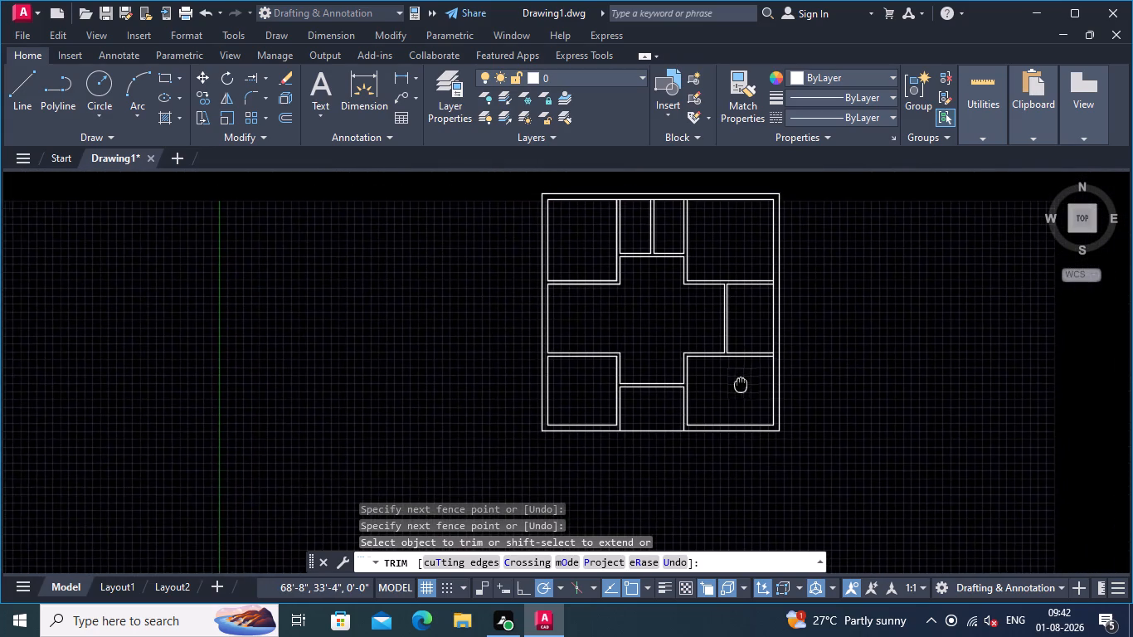
{"action": "middle_click_drag", "start_coordinate": [741, 385], "coordinate": [712, 406]}
{"action": "scroll", "coordinate": [712, 406], "scroll_direction": "up", "scroll_amount": 2}
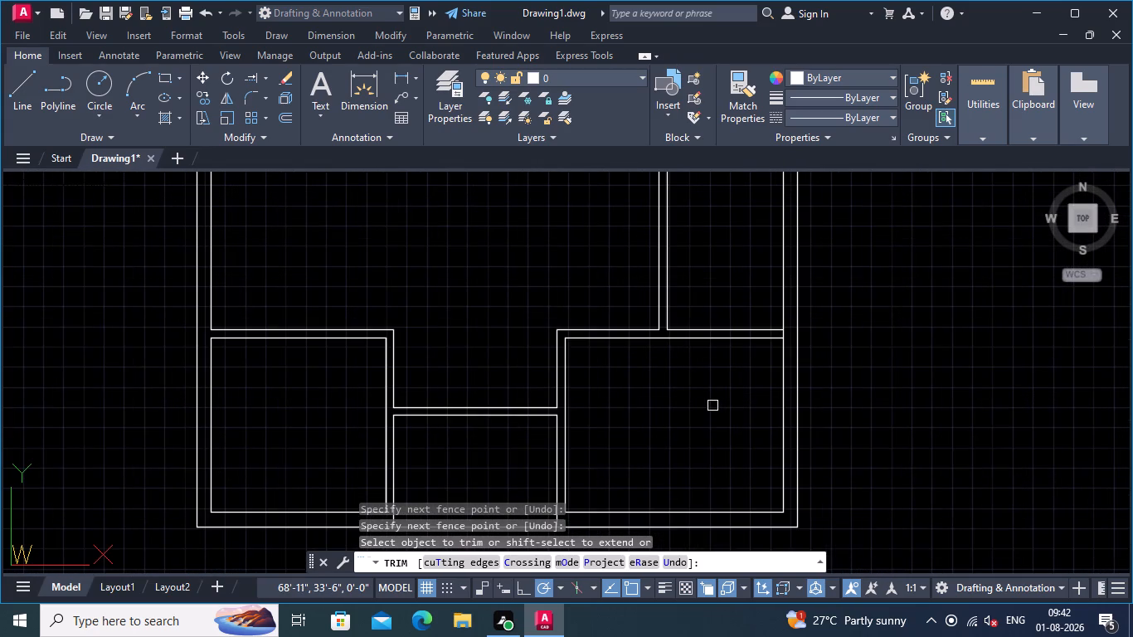
{"action": "scroll", "coordinate": [827, 328], "scroll_direction": "up", "scroll_amount": 3}
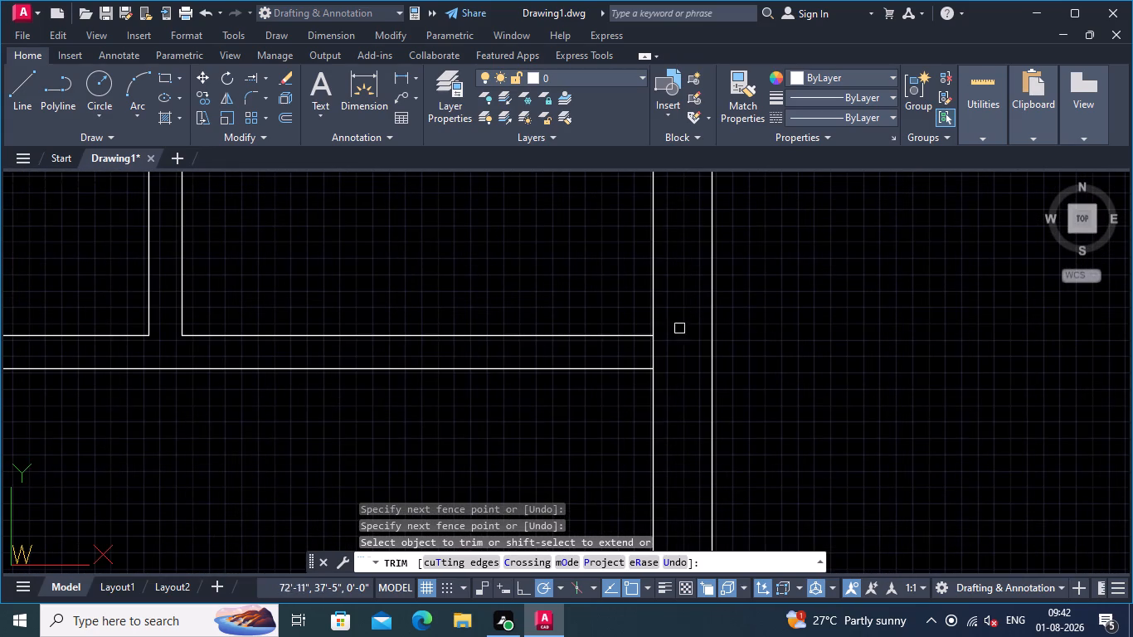
{"action": "left_click", "coordinate": [637, 356]}
{"action": "left_click", "coordinate": [665, 353]}
Trim the outer wall's inner line where the upper-right room's lower wall meets the right outer wall, and finish trimming.
{"action": "scroll", "coordinate": [799, 336], "scroll_direction": "down", "scroll_amount": 2}
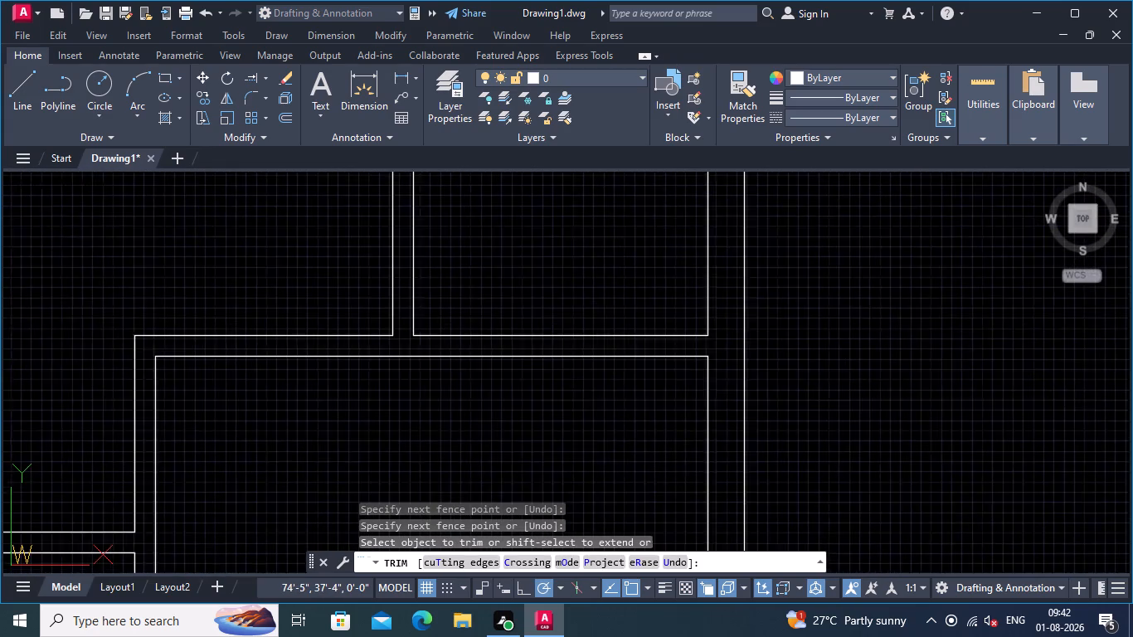
{"action": "middle_click_drag", "start_coordinate": [789, 340], "coordinate": [805, 177]}
{"action": "scroll", "coordinate": [800, 235], "scroll_direction": "down", "scroll_amount": 1}
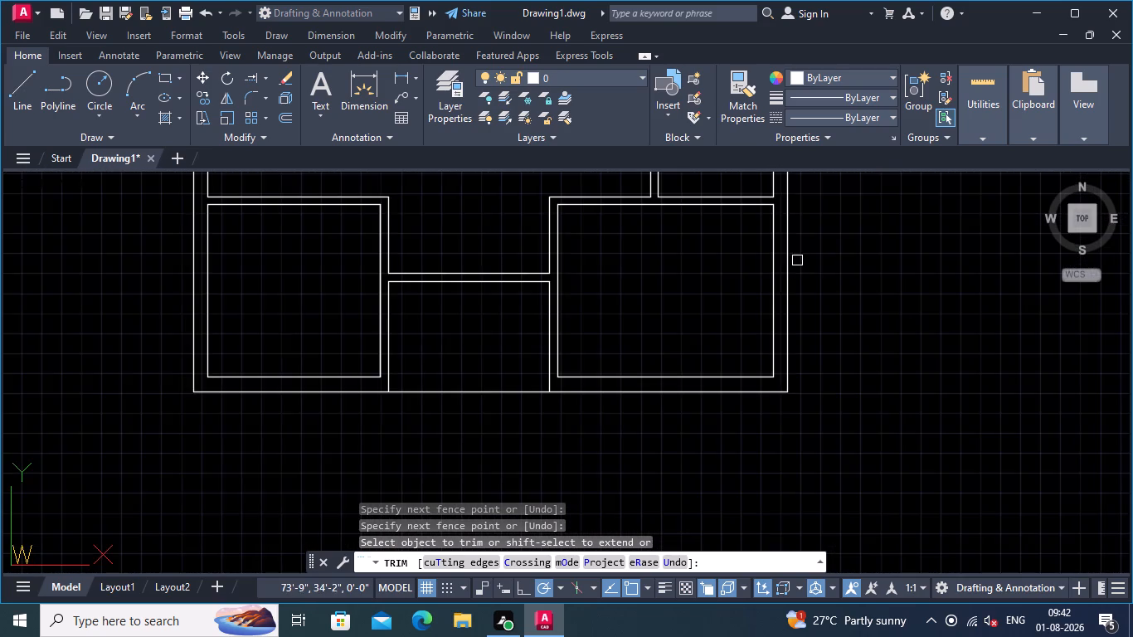
{"action": "scroll", "coordinate": [829, 292], "scroll_direction": "down", "scroll_amount": 2}
{"action": "middle_click_drag", "start_coordinate": [829, 296], "coordinate": [843, 465]}
{"action": "scroll", "coordinate": [879, 366], "scroll_direction": "up", "scroll_amount": 5}
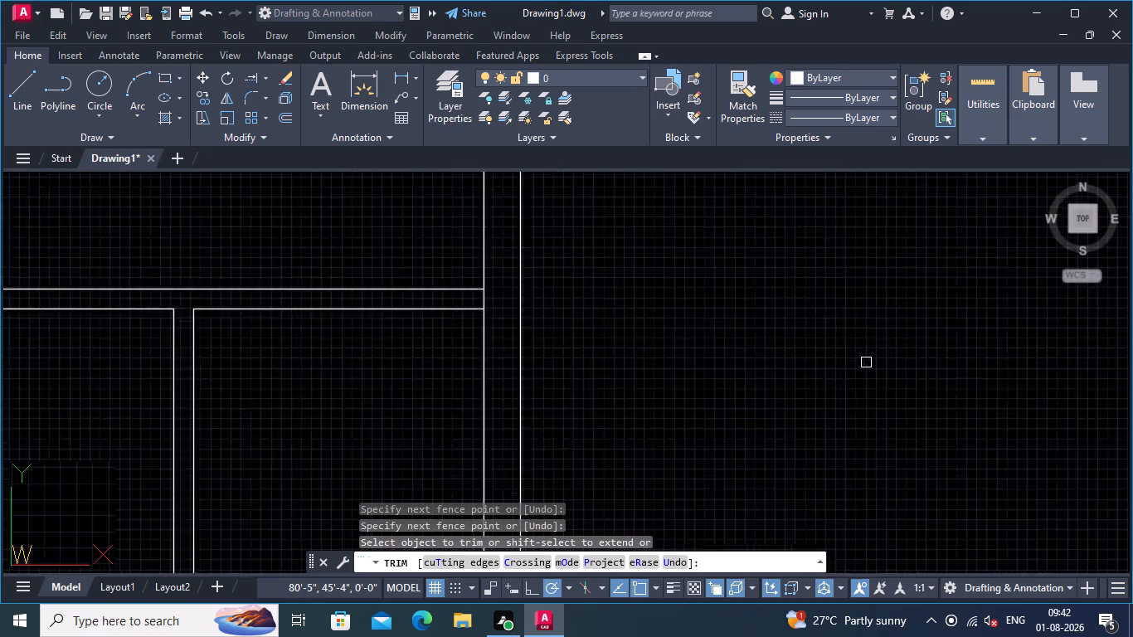
{"action": "middle_click_drag", "start_coordinate": [782, 348], "coordinate": [1017, 438]}
{"action": "left_click", "coordinate": [430, 357]}
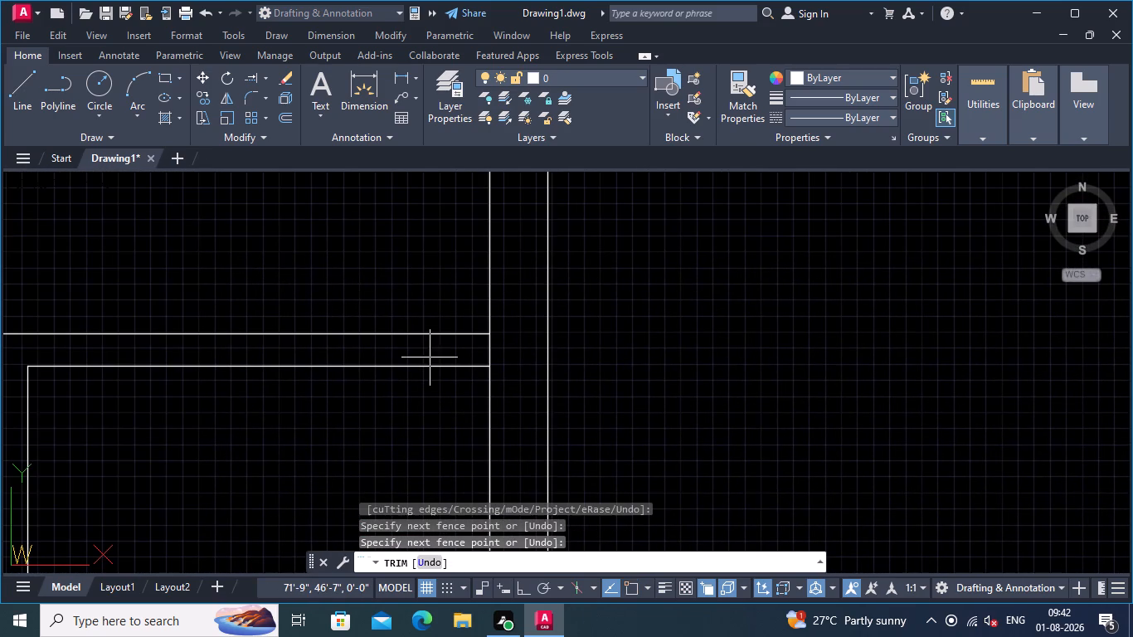
{"action": "left_click", "coordinate": [503, 356]}
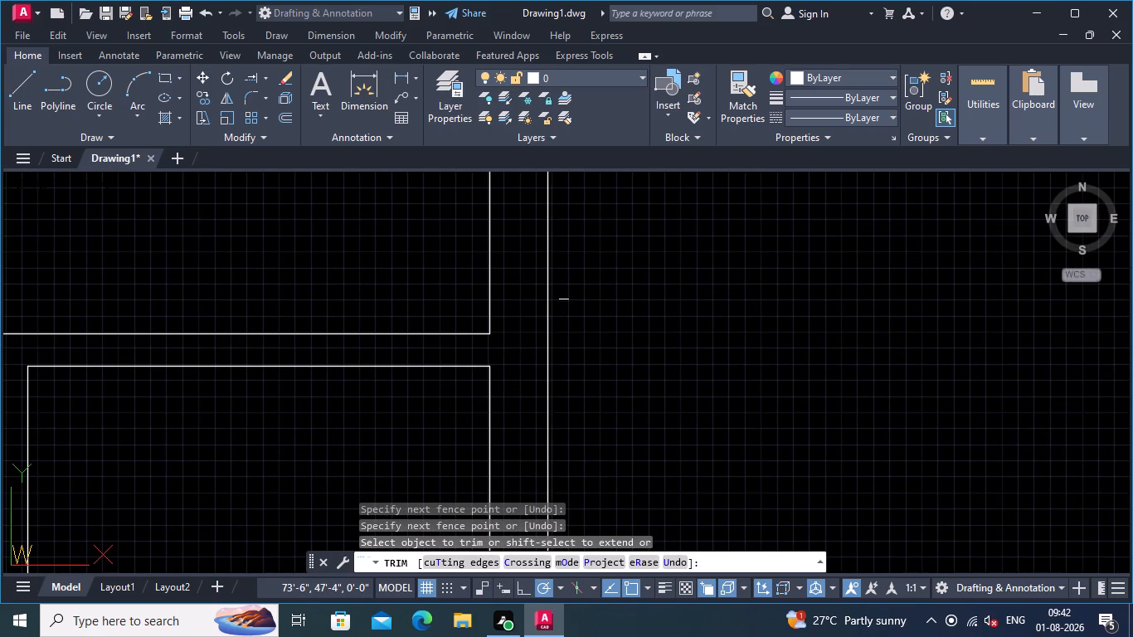
{"action": "scroll", "coordinate": [582, 302], "scroll_direction": "down", "scroll_amount": 2}
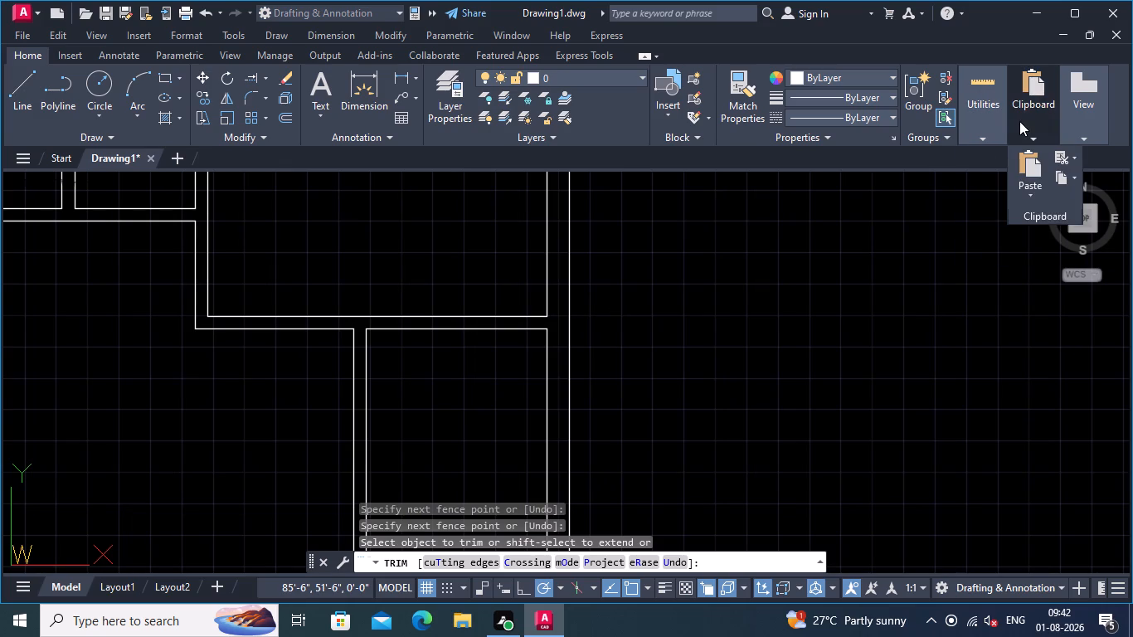
{"action": "middle_click_drag", "start_coordinate": [1019, 121], "coordinate": [1052, 236]}
{"action": "scroll", "coordinate": [1057, 166], "scroll_direction": "down", "scroll_amount": 2}
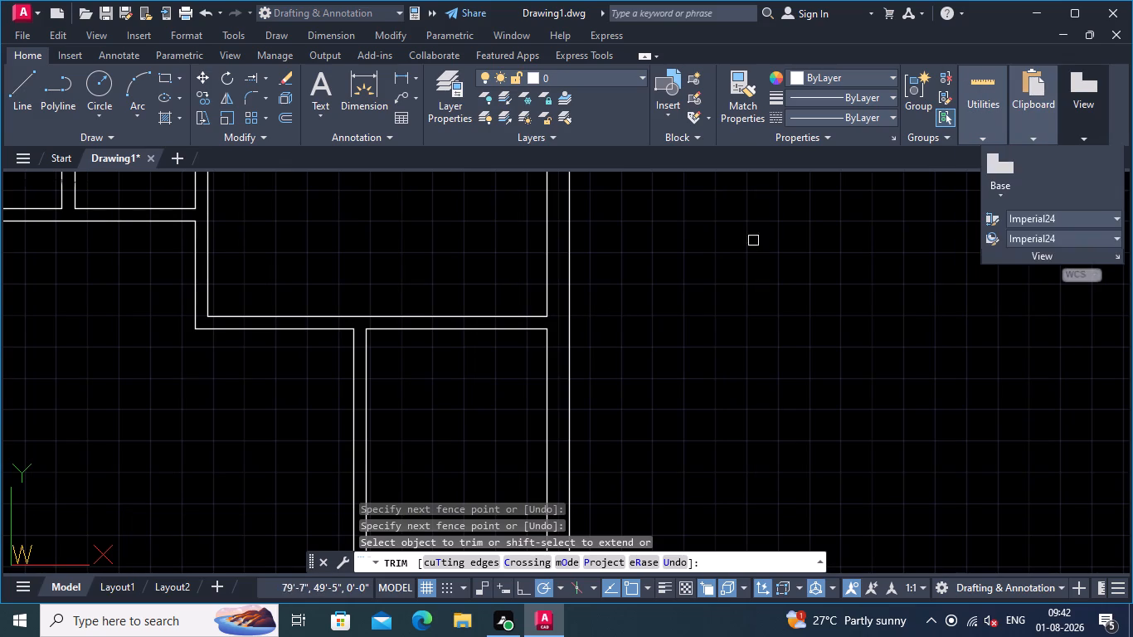
{"action": "scroll", "coordinate": [740, 244], "scroll_direction": "down", "scroll_amount": 2}
{"action": "middle_click_drag", "start_coordinate": [740, 244], "coordinate": [772, 356]}
{"action": "scroll", "coordinate": [780, 356], "scroll_direction": "down", "scroll_amount": 1}
{"action": "middle_click_drag", "start_coordinate": [784, 355], "coordinate": [811, 288]}
{"action": "key", "text": "Return"}
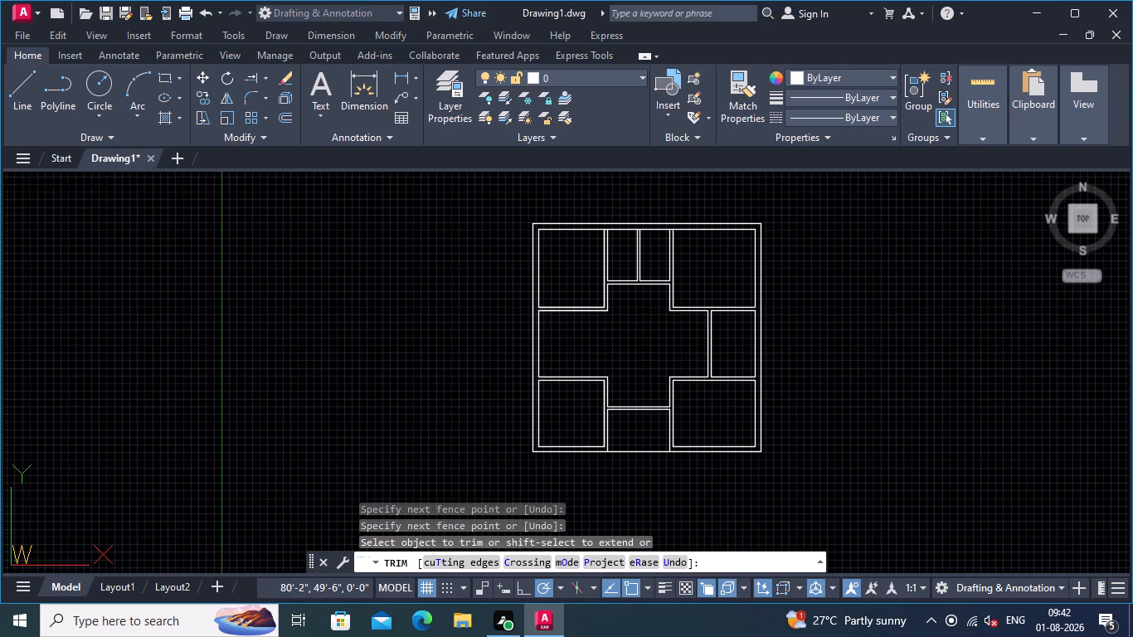
Extend the lower-left room's inner right and upper wall lines to the outer wall lines at its upper-right corner.
{"action": "scroll", "coordinate": [357, 385], "scroll_direction": "up", "scroll_amount": 1}
{"action": "middle_click_drag", "start_coordinate": [357, 385], "coordinate": [440, 385]}
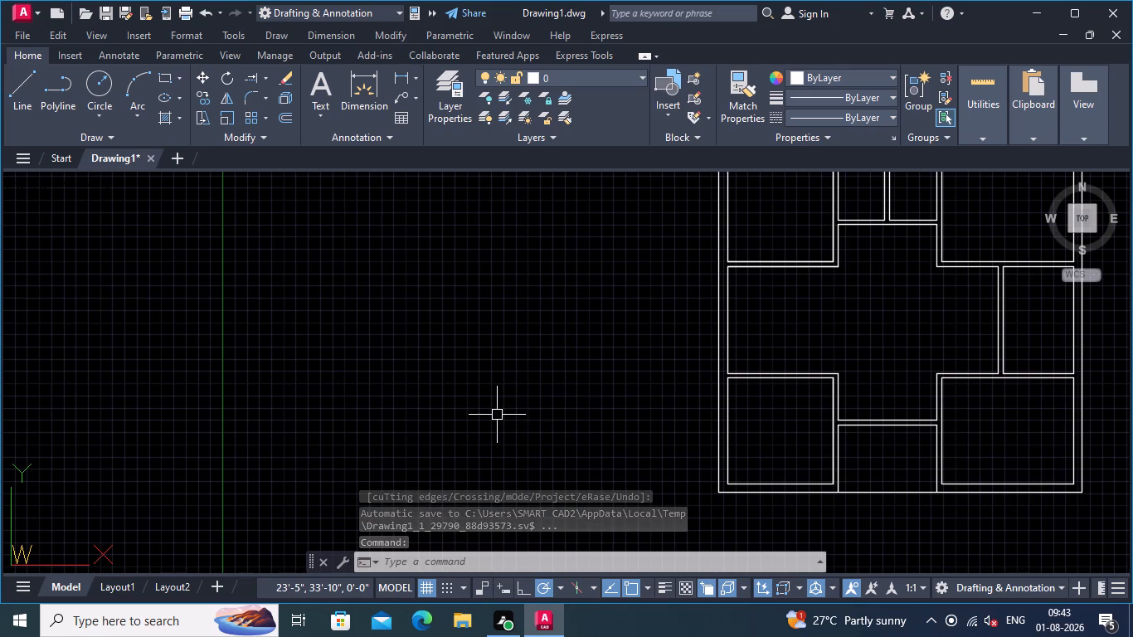
{"action": "middle_click_drag", "start_coordinate": [508, 427], "coordinate": [490, 422]}
{"action": "middle_click", "coordinate": [490, 422]}
{"action": "middle_click_drag", "start_coordinate": [490, 422], "coordinate": [485, 414]}
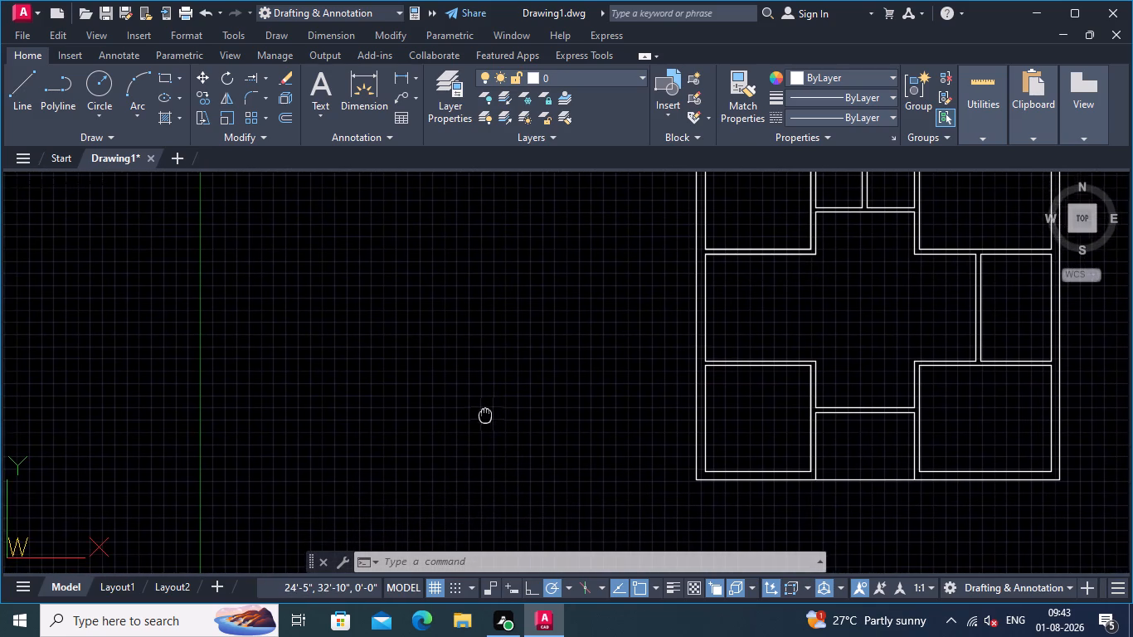
{"action": "middle_click_drag", "start_coordinate": [485, 414], "coordinate": [455, 377]}
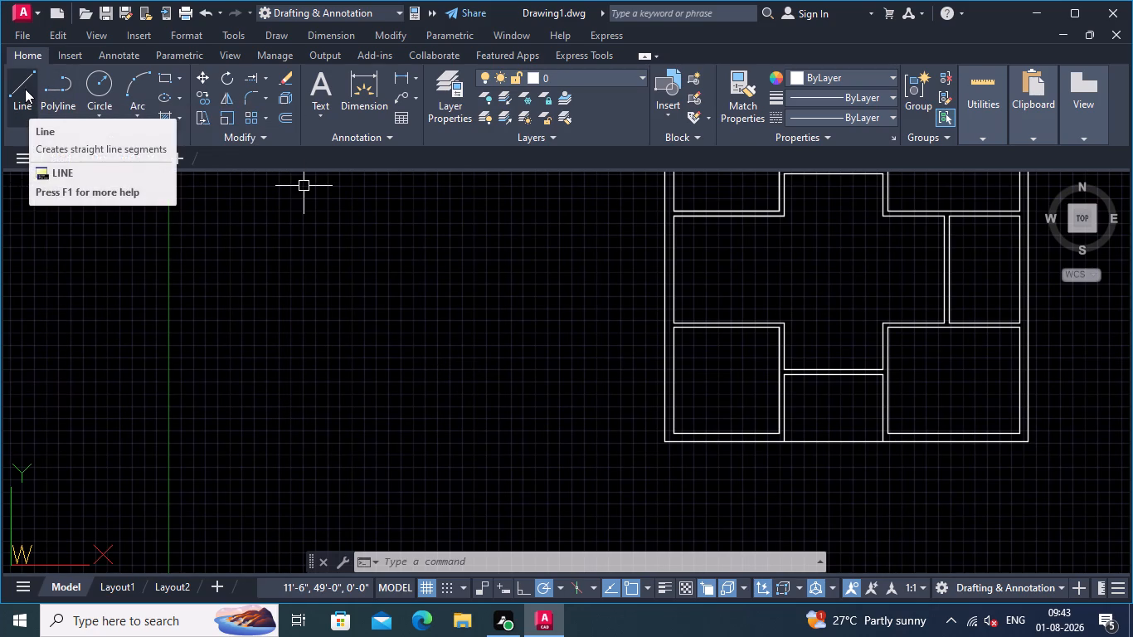
{"action": "middle_click_drag", "start_coordinate": [462, 370], "coordinate": [371, 369]}
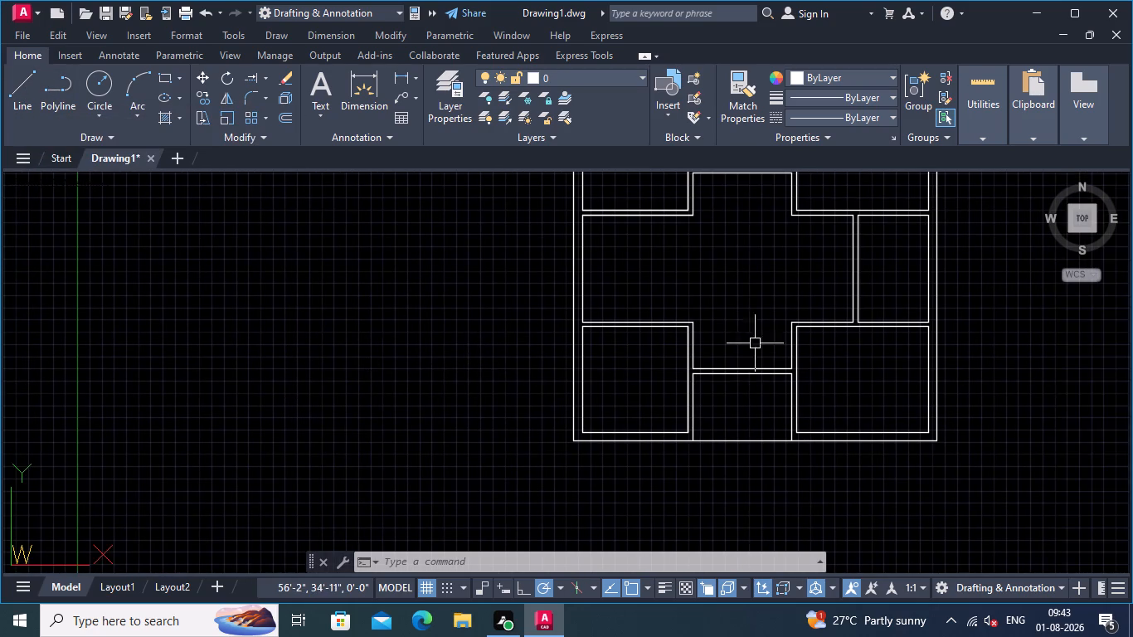
{"action": "scroll", "coordinate": [772, 304], "scroll_direction": "up", "scroll_amount": 3}
{"action": "middle_click_drag", "start_coordinate": [703, 311], "coordinate": [962, 253]}
{"action": "scroll", "coordinate": [959, 264], "scroll_direction": "down", "scroll_amount": 1}
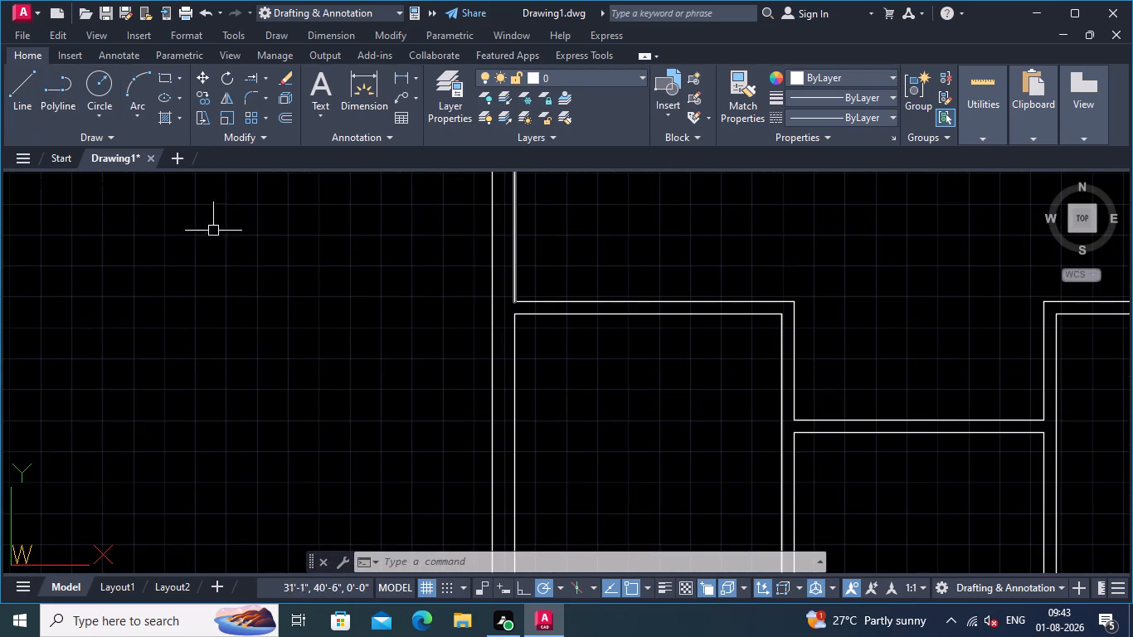
{"action": "left_click", "coordinate": [246, 74]}
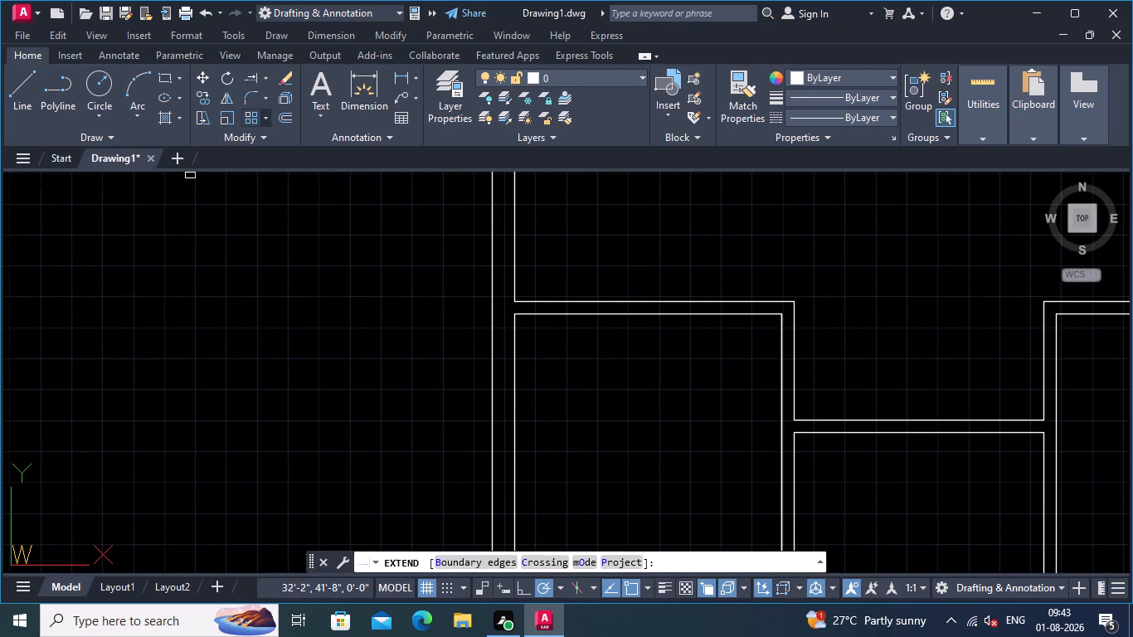
{"action": "left_click", "coordinate": [779, 353]}
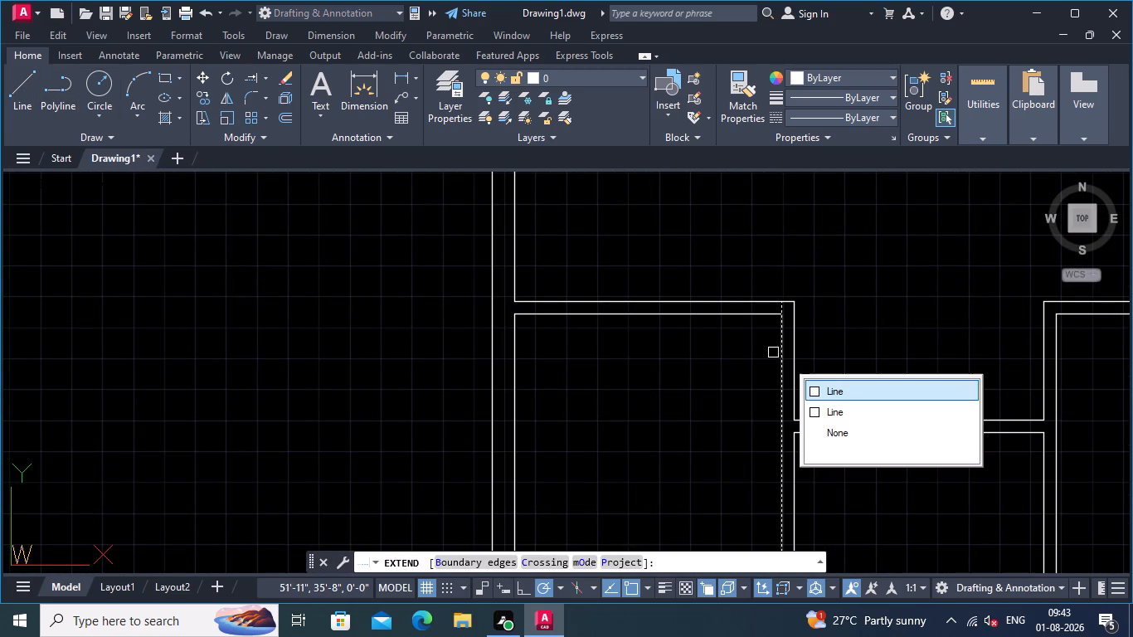
{"action": "left_click", "coordinate": [752, 315]}
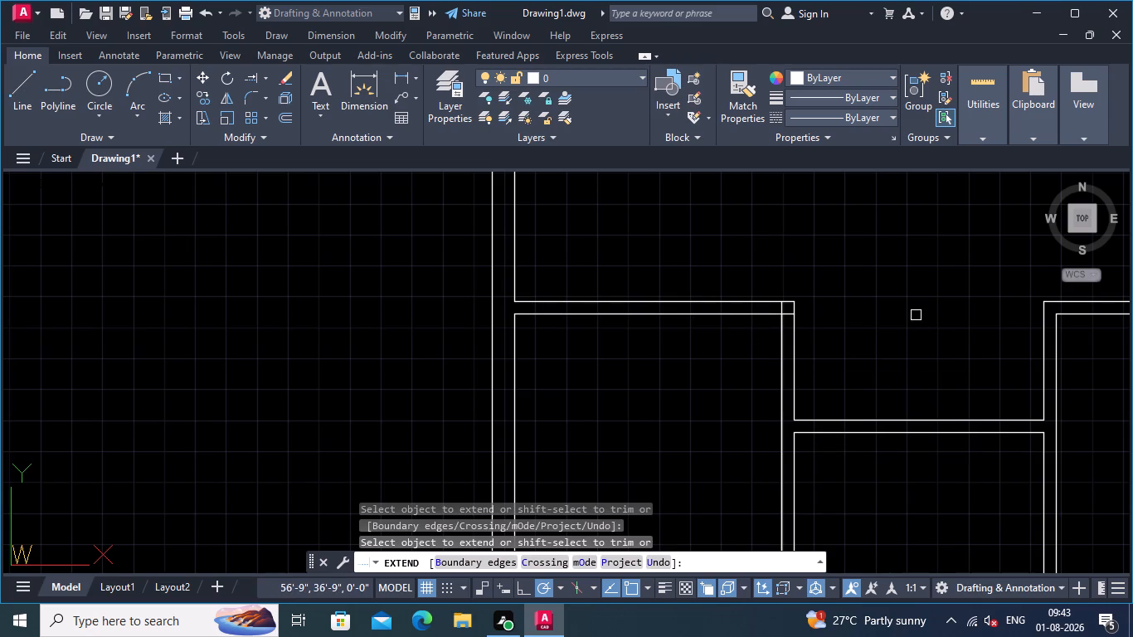
{"action": "key", "text": "Return"}
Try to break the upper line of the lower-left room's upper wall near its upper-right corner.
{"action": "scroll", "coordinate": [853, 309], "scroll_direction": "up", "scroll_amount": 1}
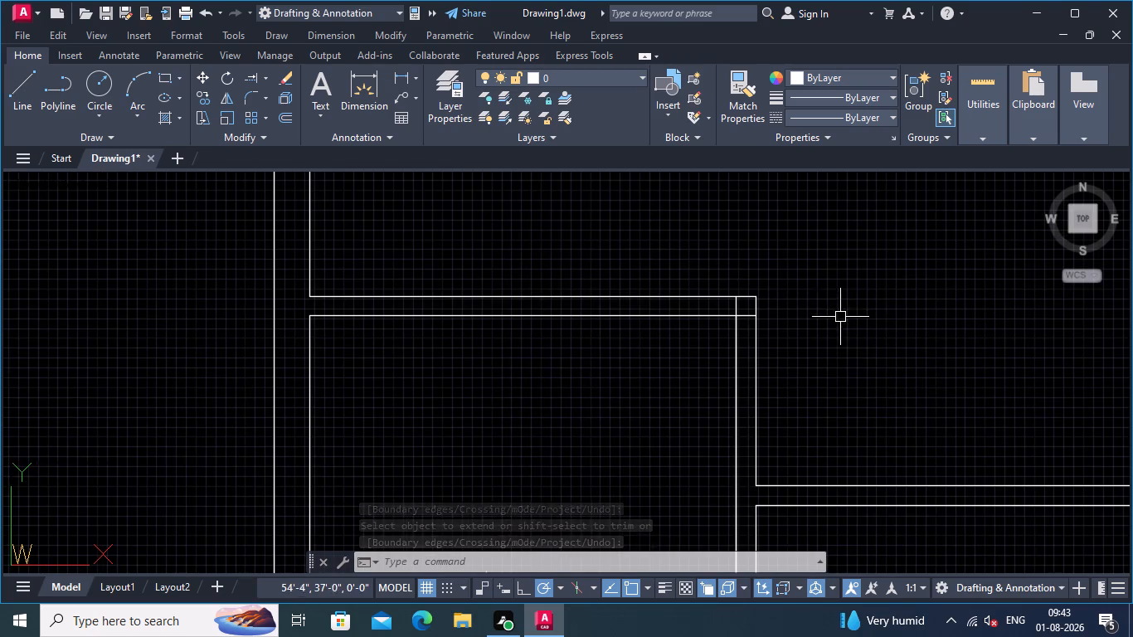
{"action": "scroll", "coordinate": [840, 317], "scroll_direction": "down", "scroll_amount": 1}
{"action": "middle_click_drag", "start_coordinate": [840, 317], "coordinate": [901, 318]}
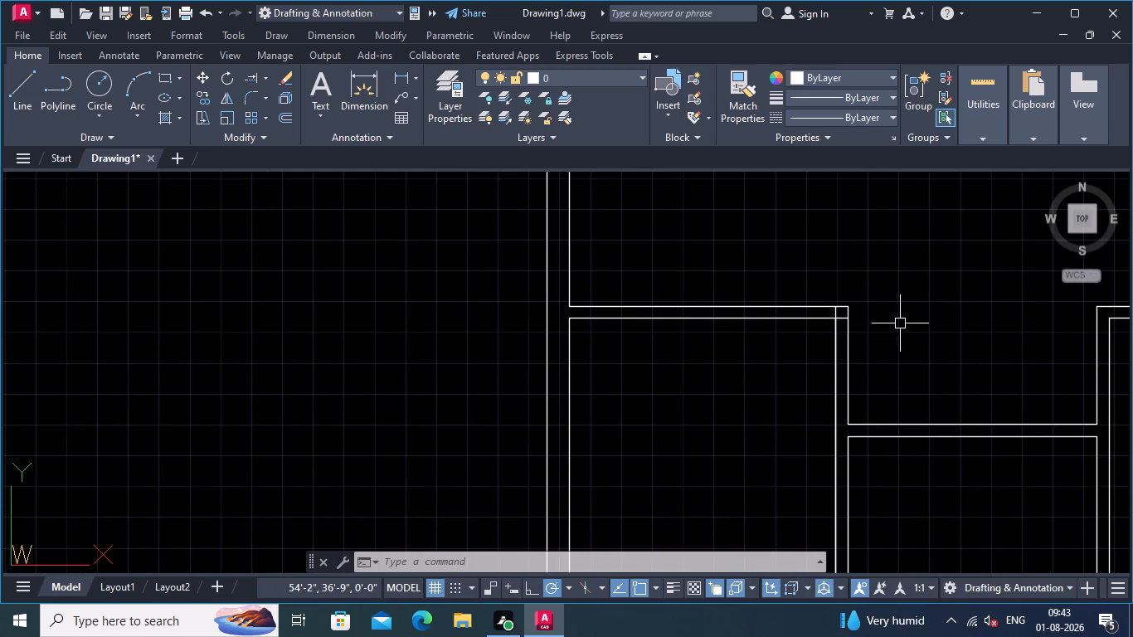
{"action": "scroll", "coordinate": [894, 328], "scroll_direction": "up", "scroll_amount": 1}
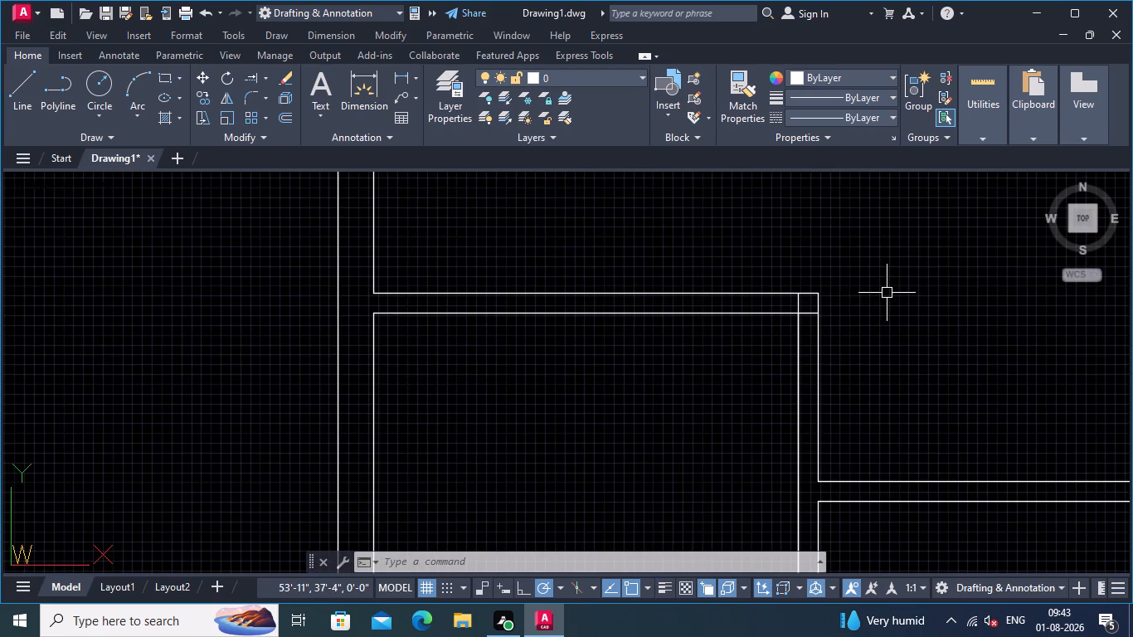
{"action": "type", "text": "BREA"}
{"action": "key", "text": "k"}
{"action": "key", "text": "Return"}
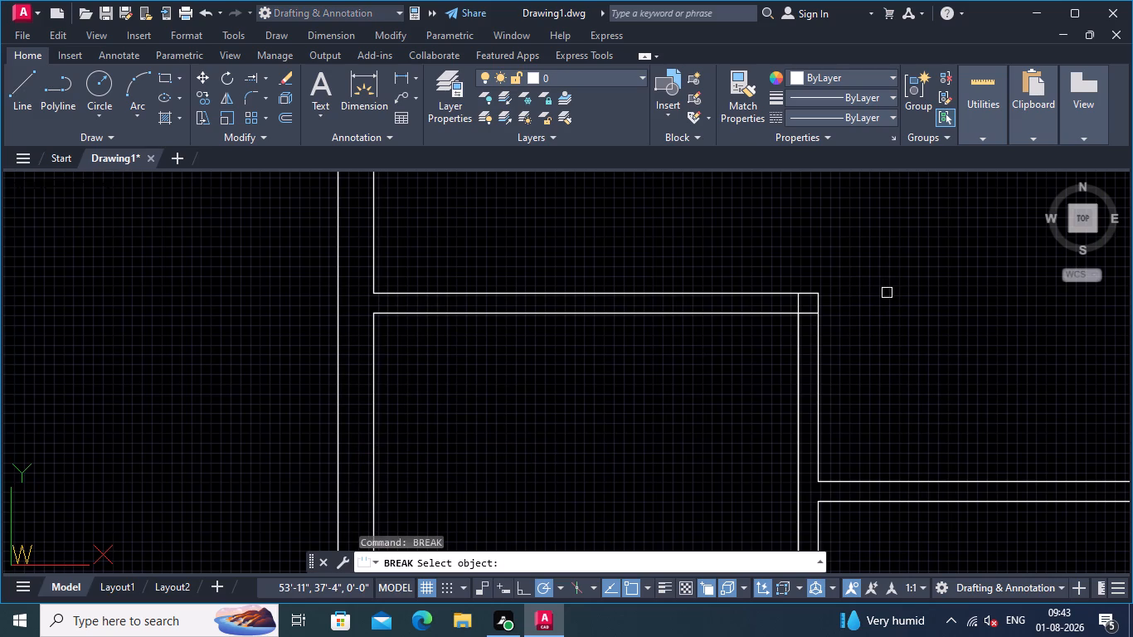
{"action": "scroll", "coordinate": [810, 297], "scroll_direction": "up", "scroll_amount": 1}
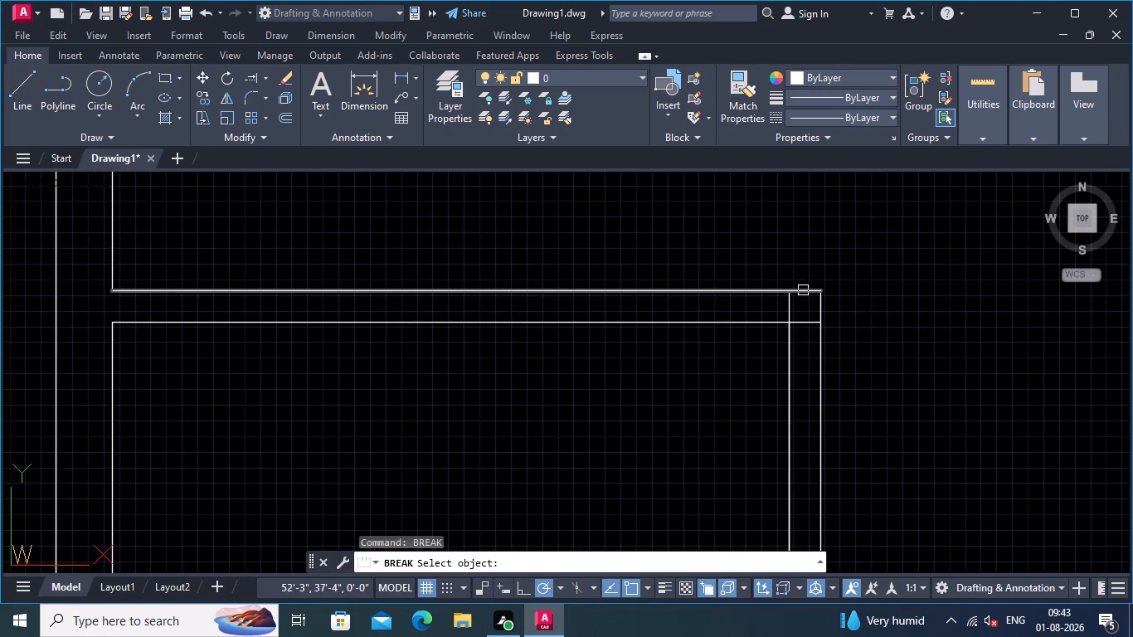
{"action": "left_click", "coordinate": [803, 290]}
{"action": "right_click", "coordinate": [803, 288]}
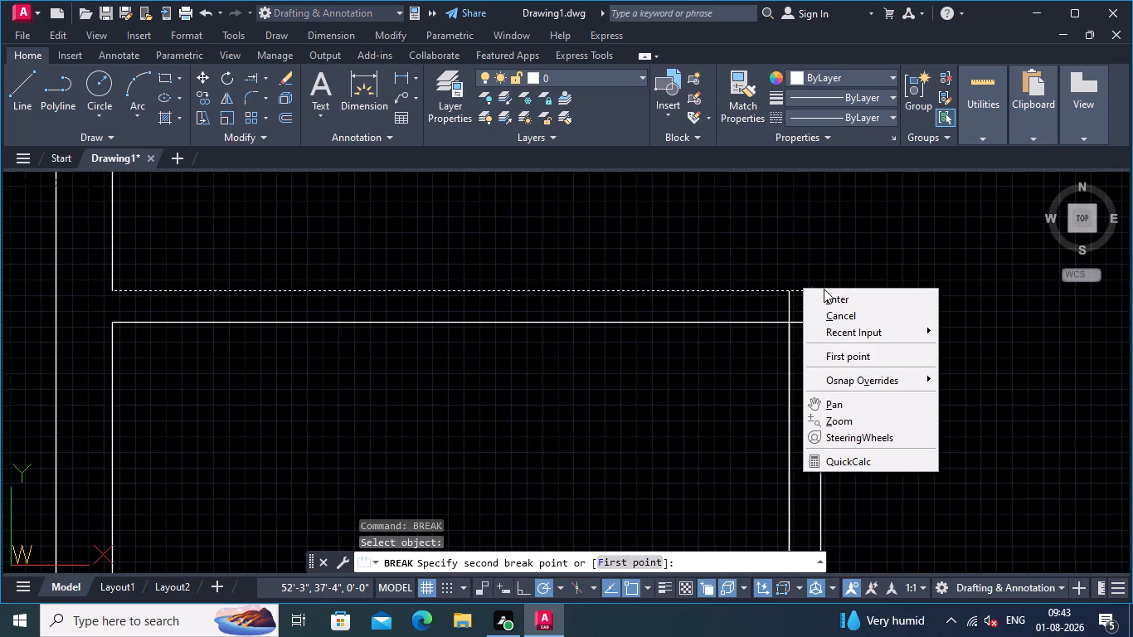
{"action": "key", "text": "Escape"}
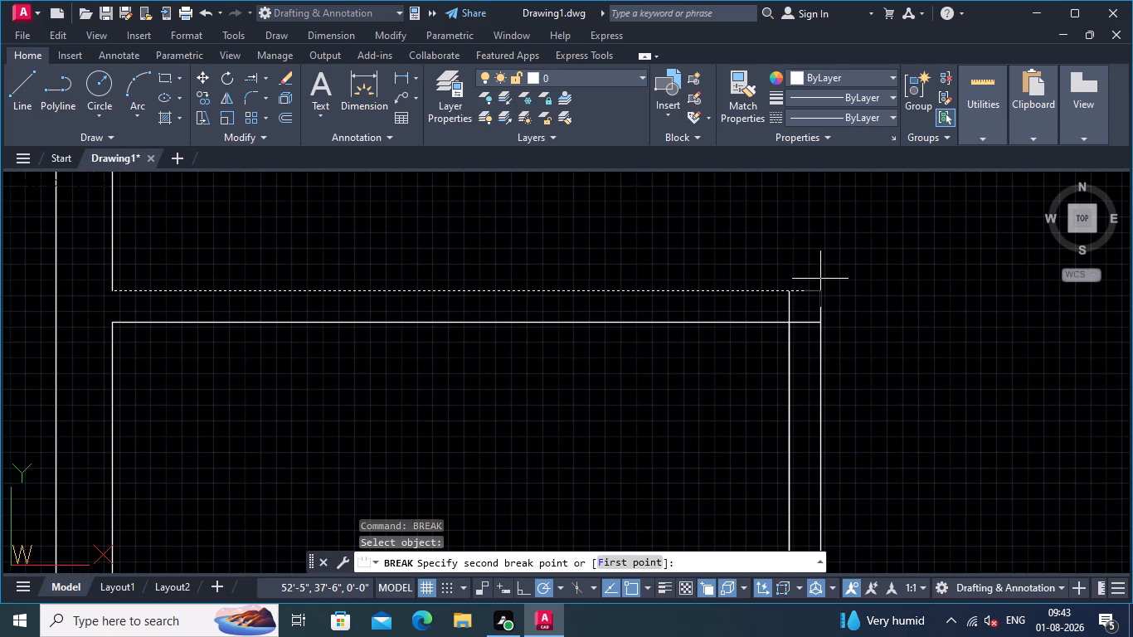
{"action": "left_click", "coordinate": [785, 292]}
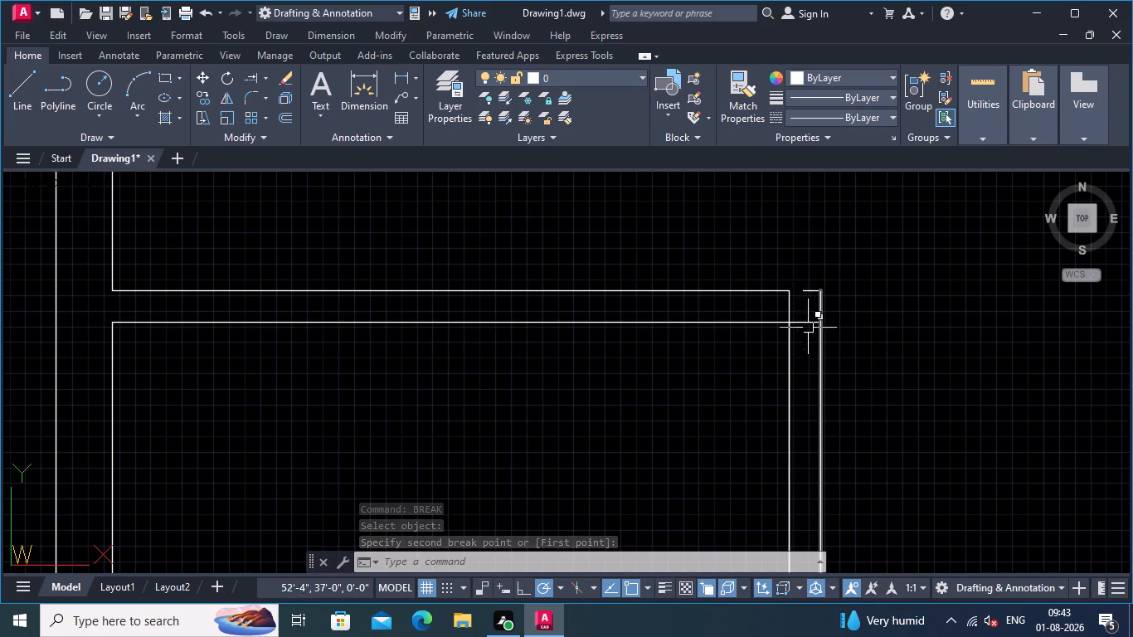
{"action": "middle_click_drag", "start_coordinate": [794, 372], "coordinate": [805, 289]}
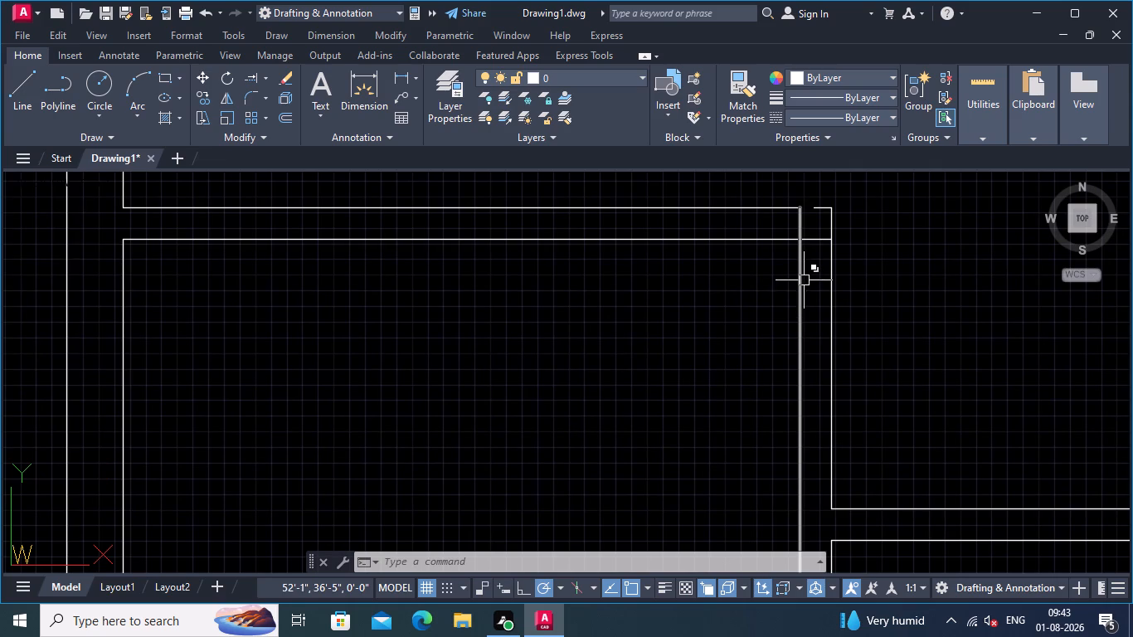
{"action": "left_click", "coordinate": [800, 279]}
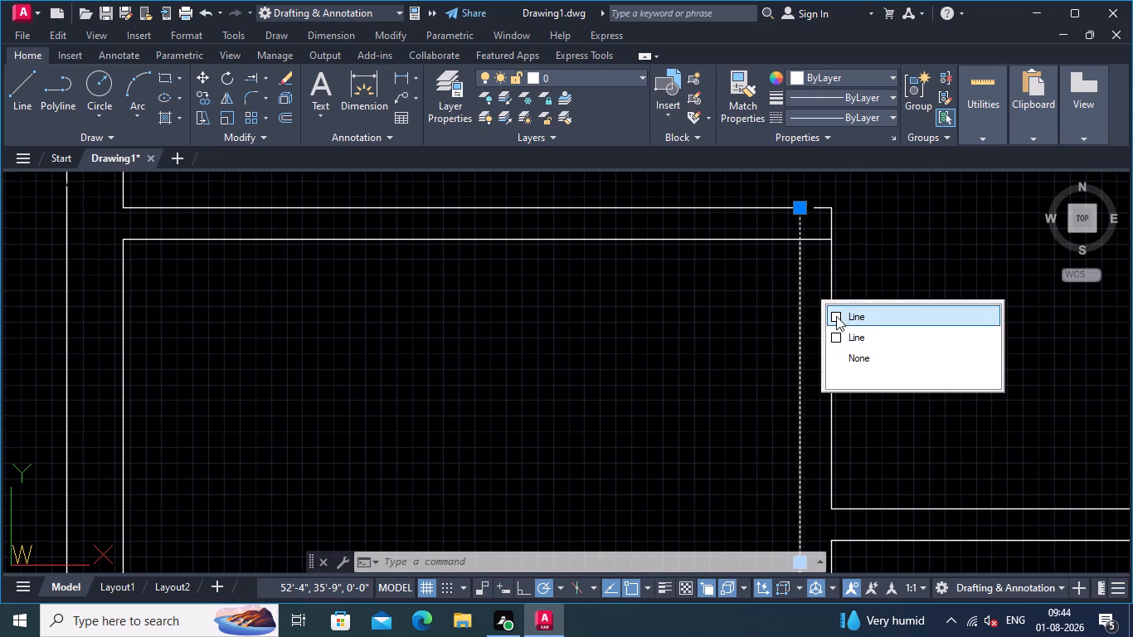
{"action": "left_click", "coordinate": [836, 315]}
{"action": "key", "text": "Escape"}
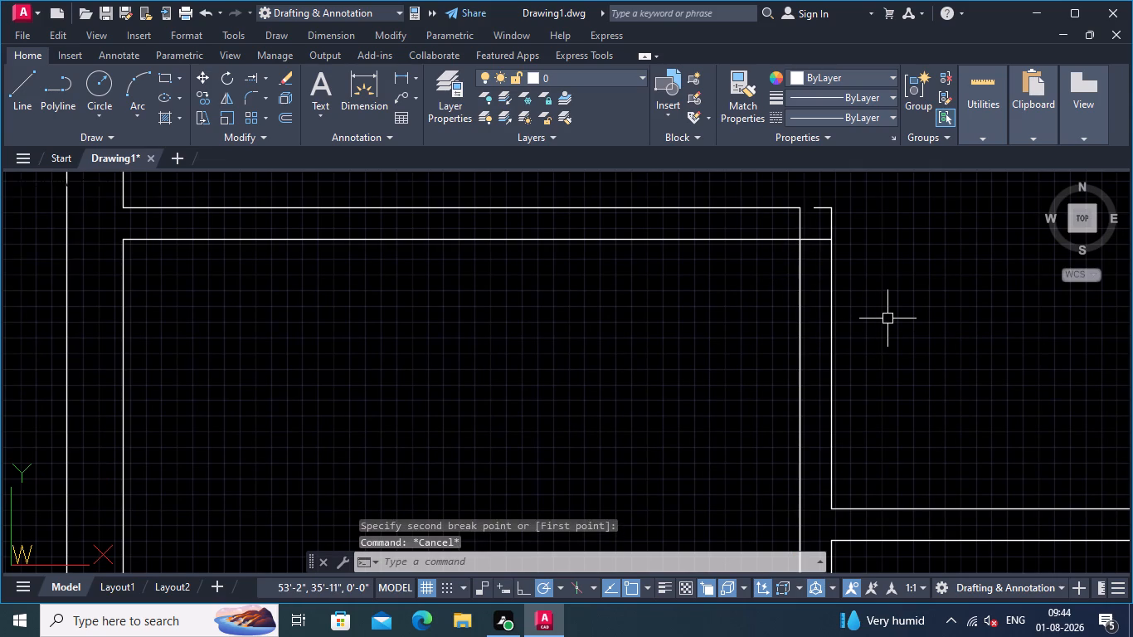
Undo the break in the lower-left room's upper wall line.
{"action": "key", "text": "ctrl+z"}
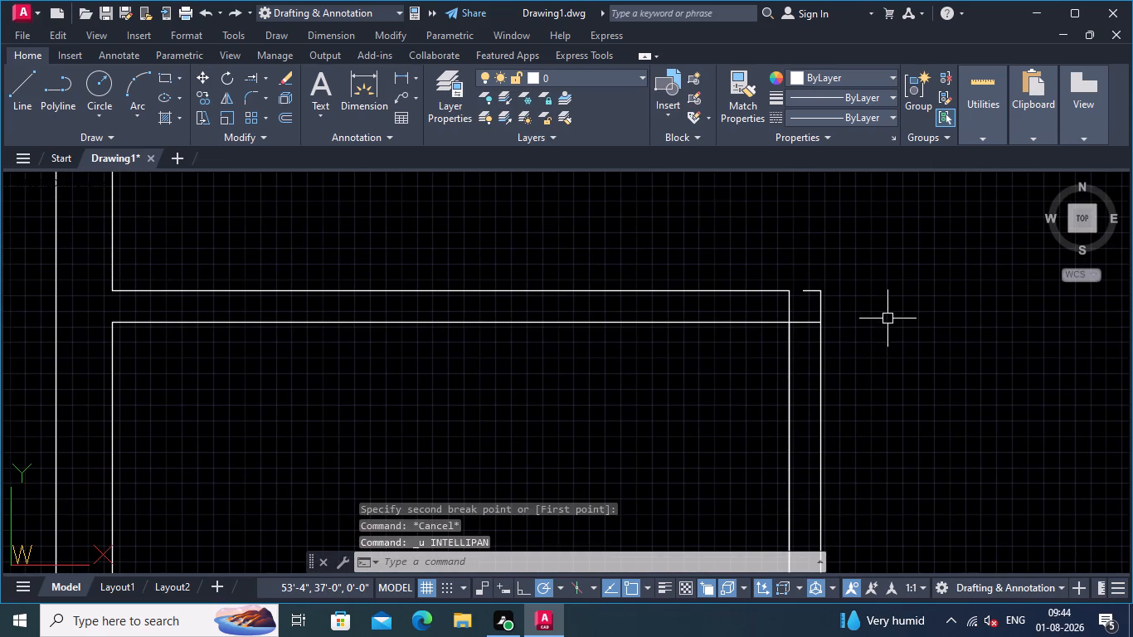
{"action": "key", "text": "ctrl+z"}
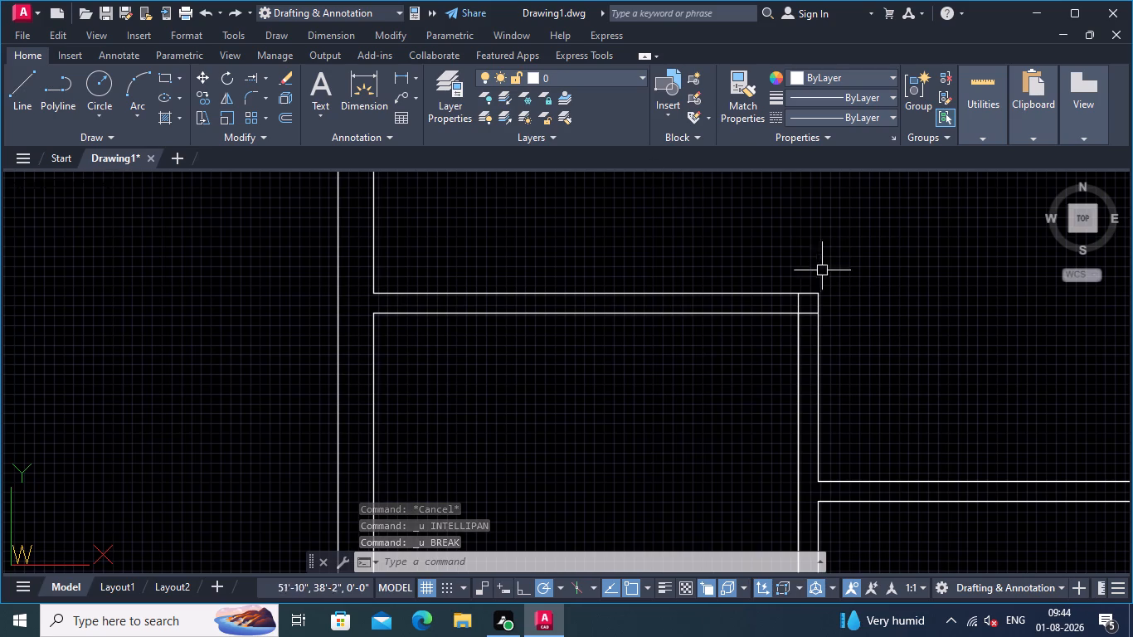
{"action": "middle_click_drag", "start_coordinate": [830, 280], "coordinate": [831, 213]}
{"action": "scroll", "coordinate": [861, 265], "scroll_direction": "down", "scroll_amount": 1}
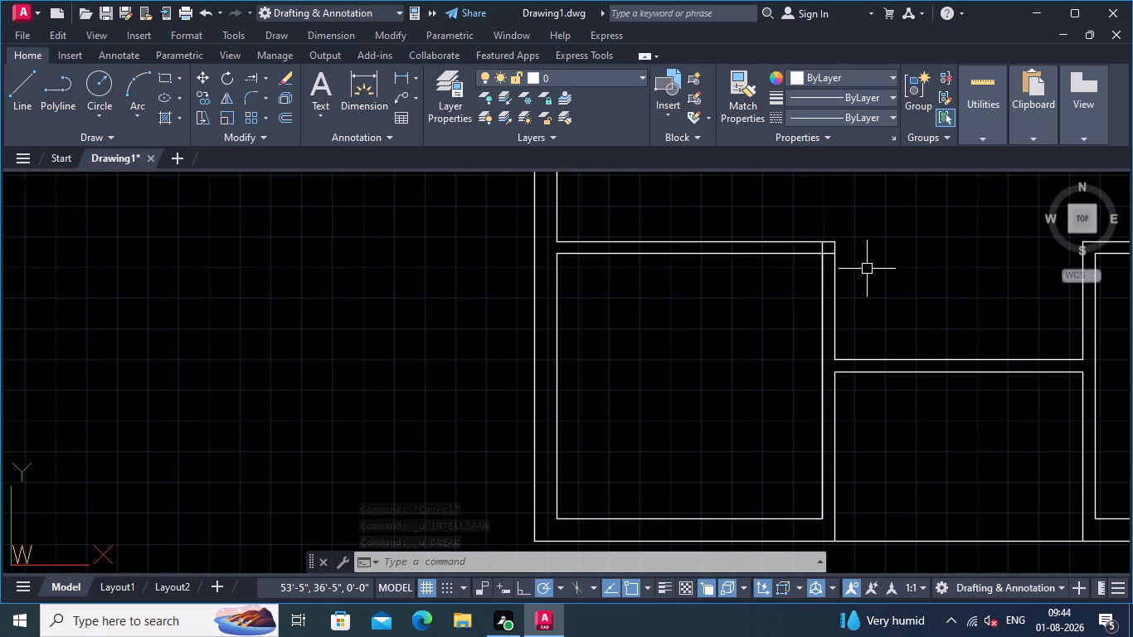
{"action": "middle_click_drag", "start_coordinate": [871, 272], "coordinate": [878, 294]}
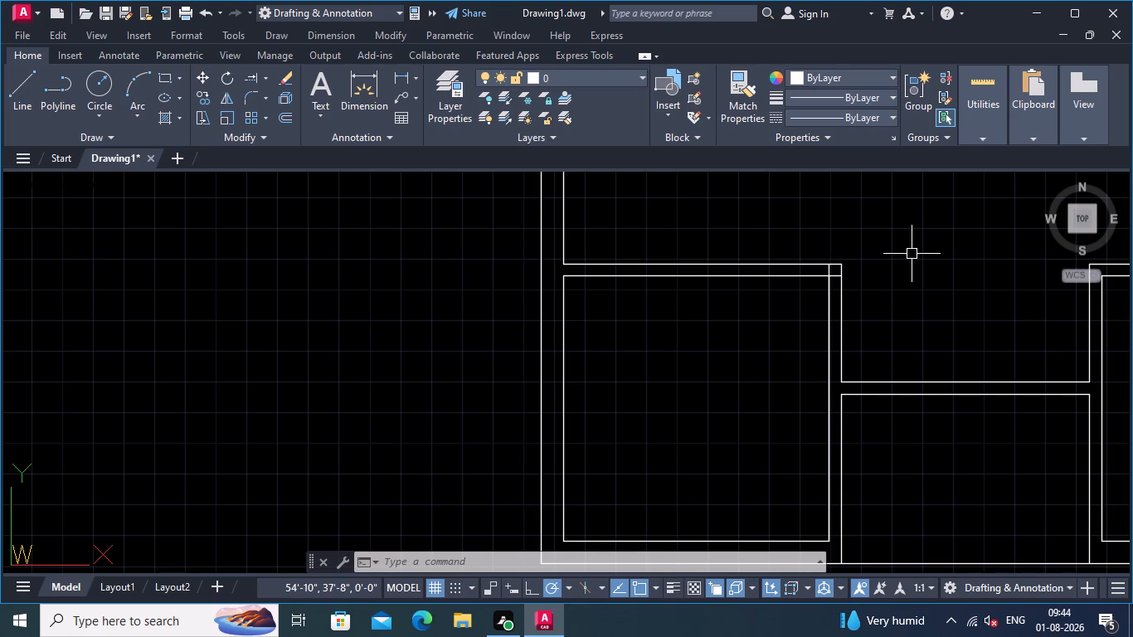
Offset the lower-left room's inner upper wall line 6" downward and the central partition's upper line 6" upward.
{"action": "middle_click_drag", "start_coordinate": [931, 304], "coordinate": [954, 290]}
{"action": "type", "text": "OFF"}
{"action": "key", "text": "Return"}
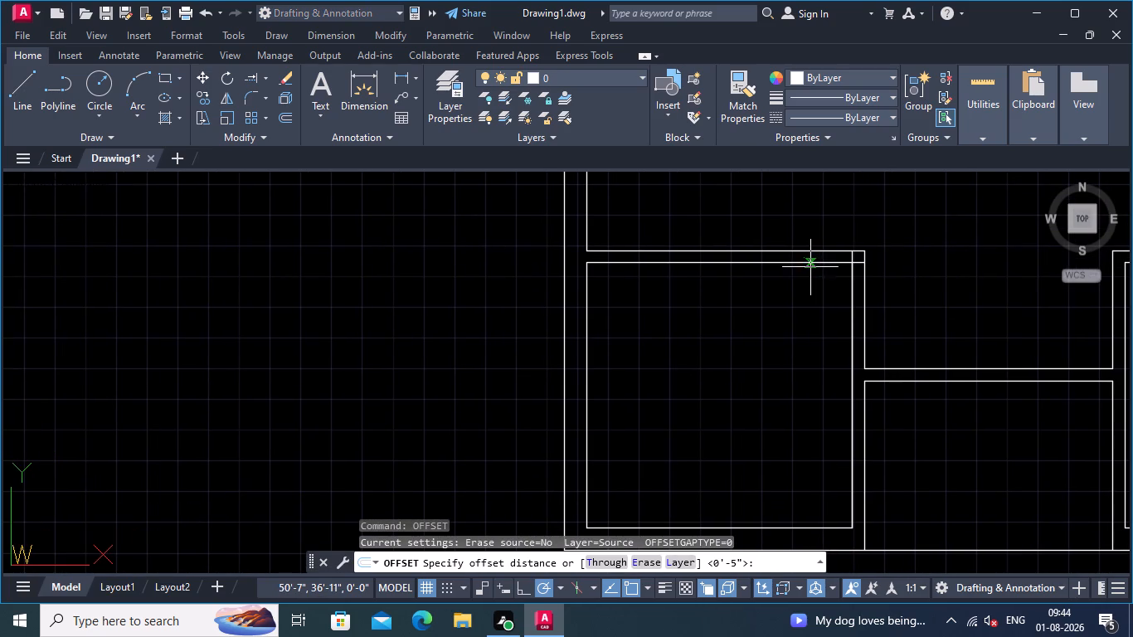
{"action": "left_click", "coordinate": [810, 263]}
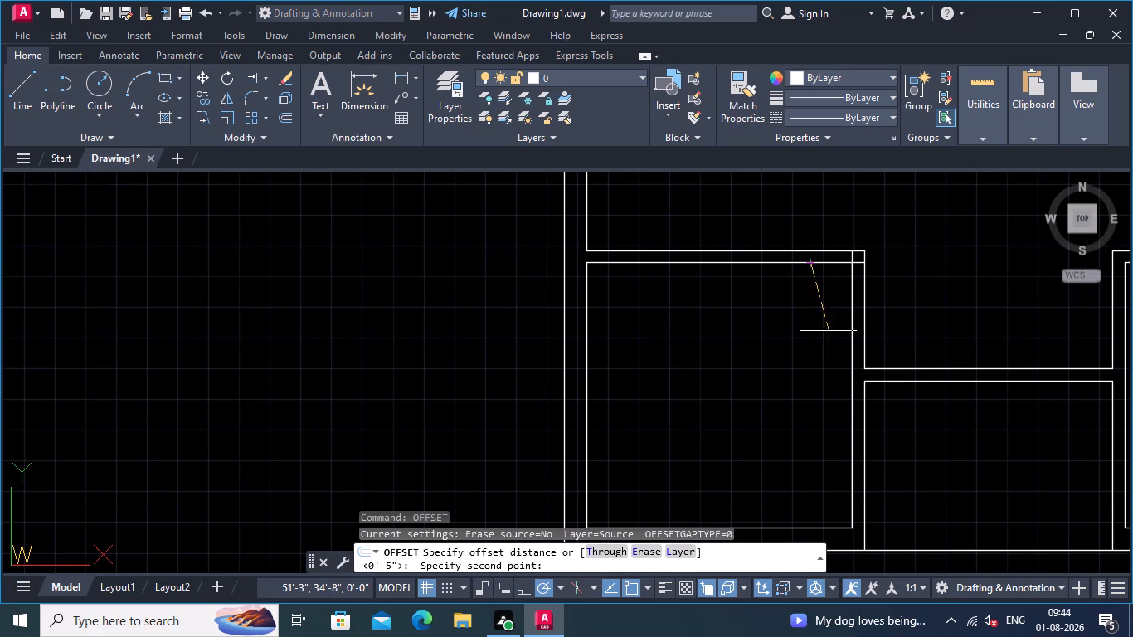
{"action": "key", "text": "6"}
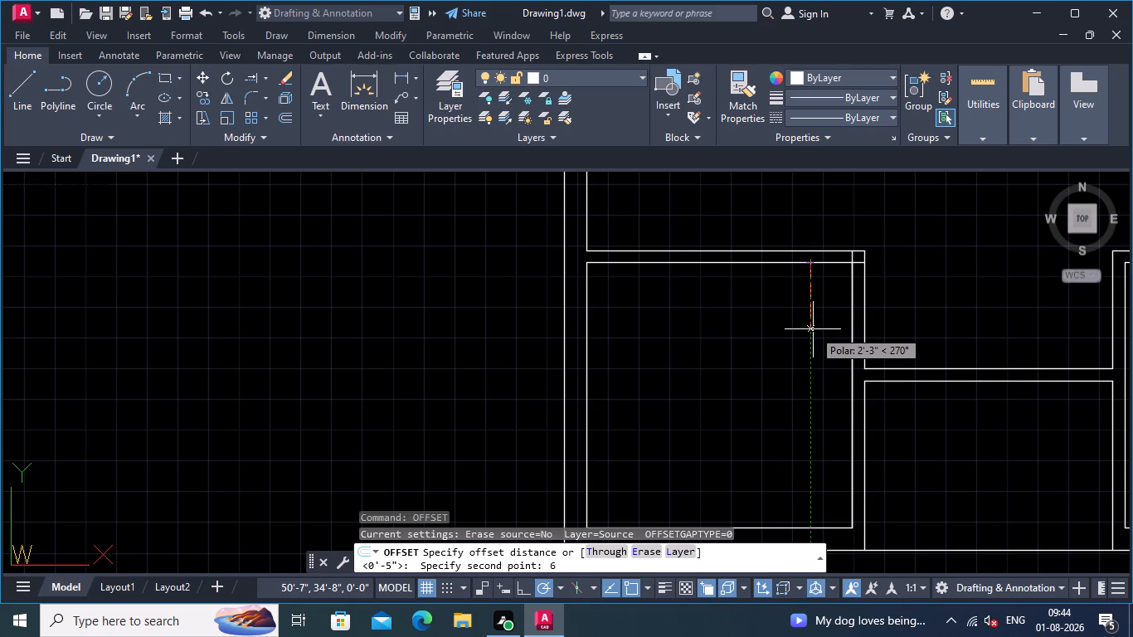
{"action": "key", "text": "shift+quotedbl"}
{"action": "key", "text": "Return"}
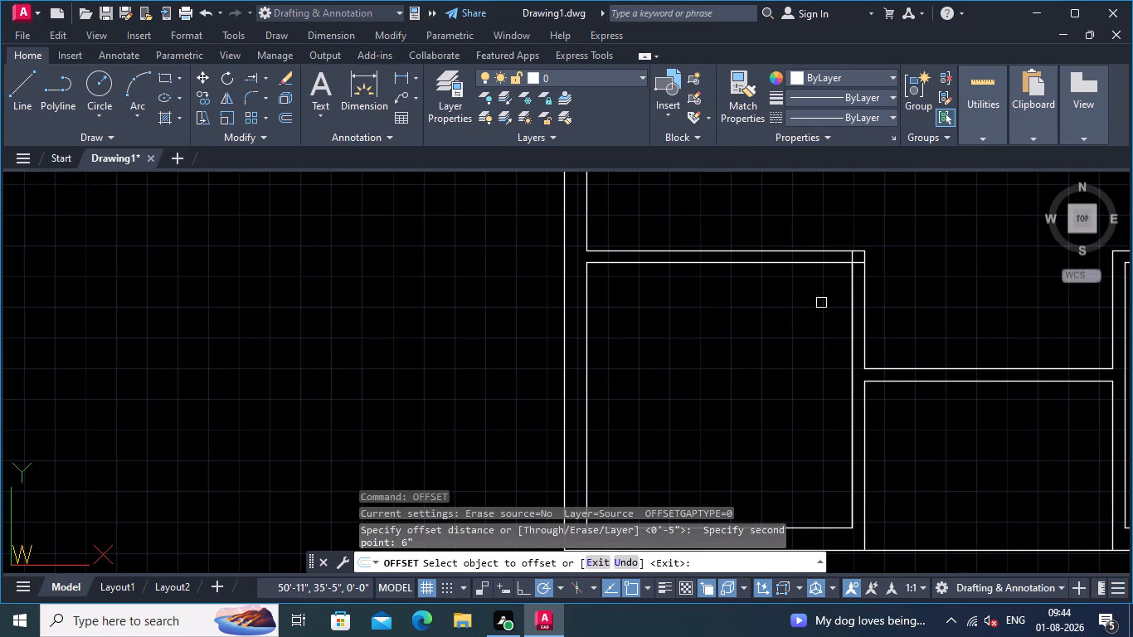
{"action": "left_click", "coordinate": [817, 265]}
{"action": "left_click", "coordinate": [813, 290]}
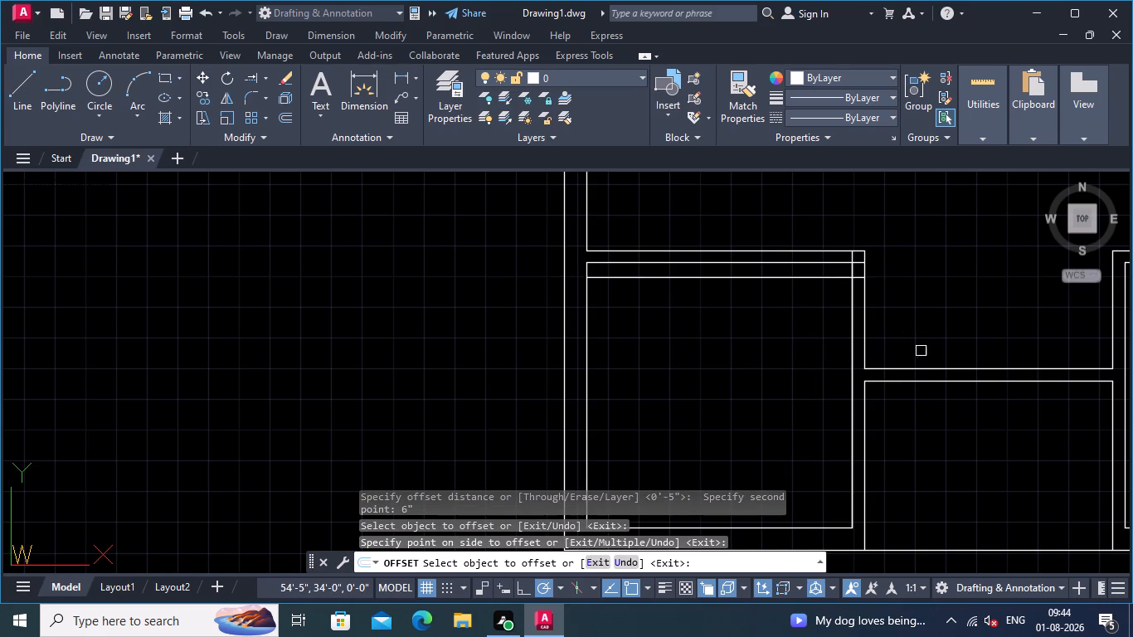
{"action": "left_click", "coordinate": [912, 367]}
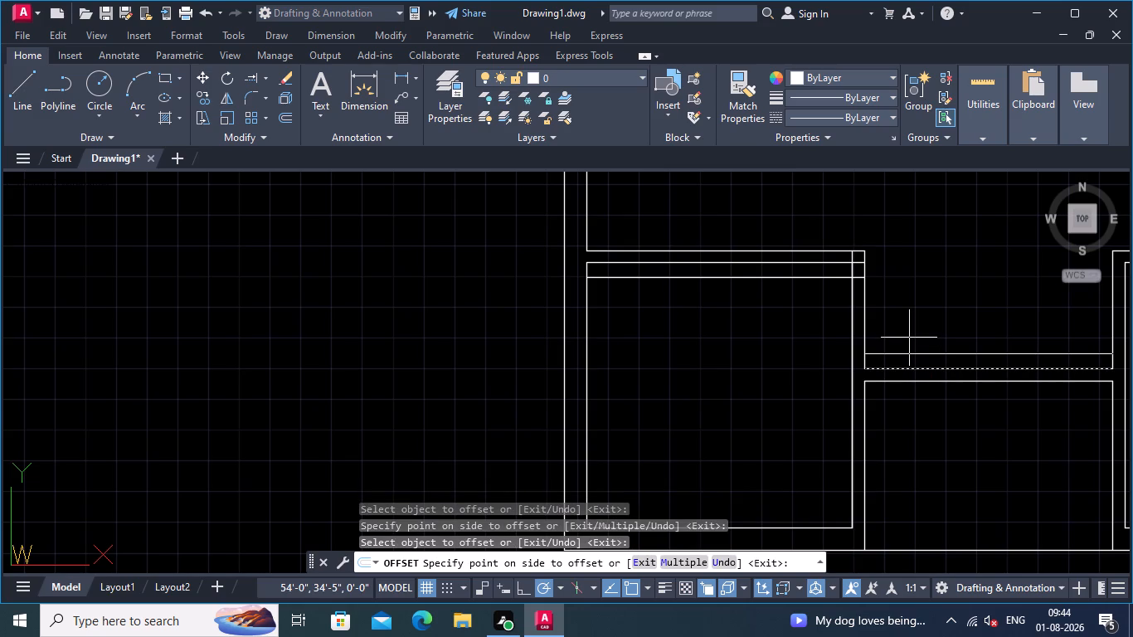
{"action": "left_click", "coordinate": [909, 338]}
{"action": "key", "text": "Return"}
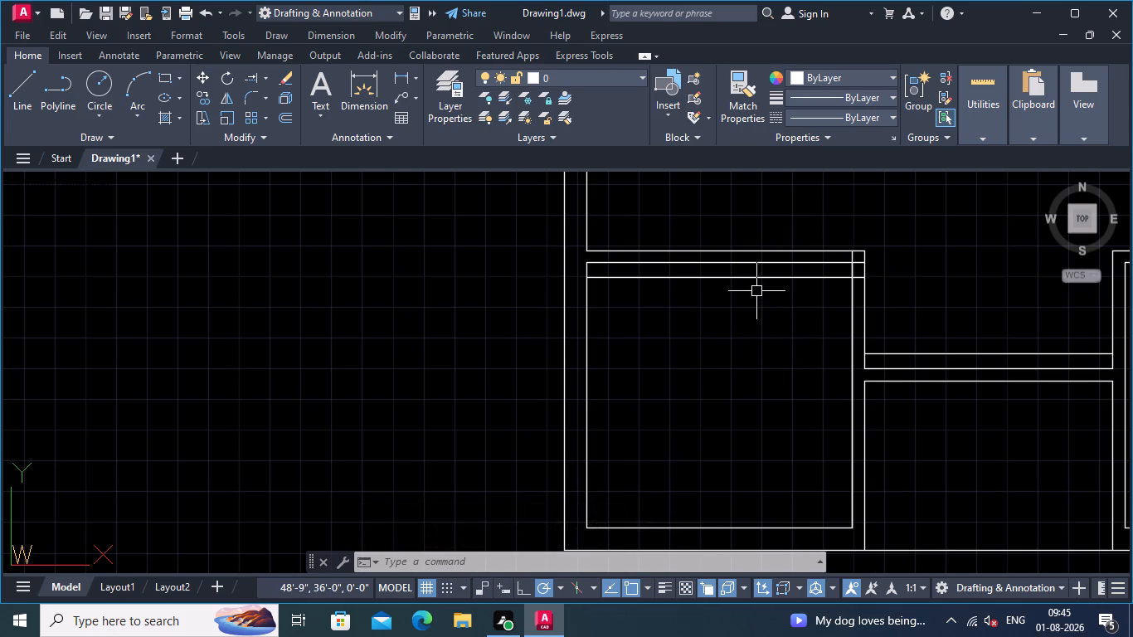
Trim the upper offset line to the thickness of the lower-left room's right wall and remove the crossing stubs at the upper-right corner.
{"action": "type", "text": "TR"}
{"action": "key", "text": "Return"}
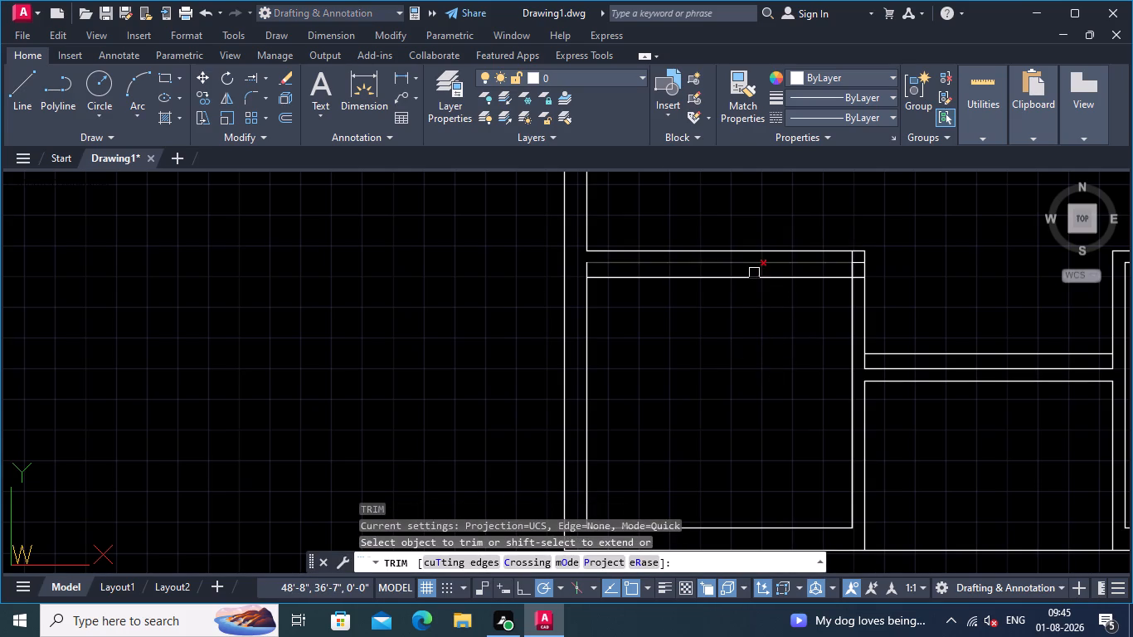
{"action": "left_click", "coordinate": [754, 278]}
{"action": "middle_click_drag", "start_coordinate": [926, 295], "coordinate": [929, 349]}
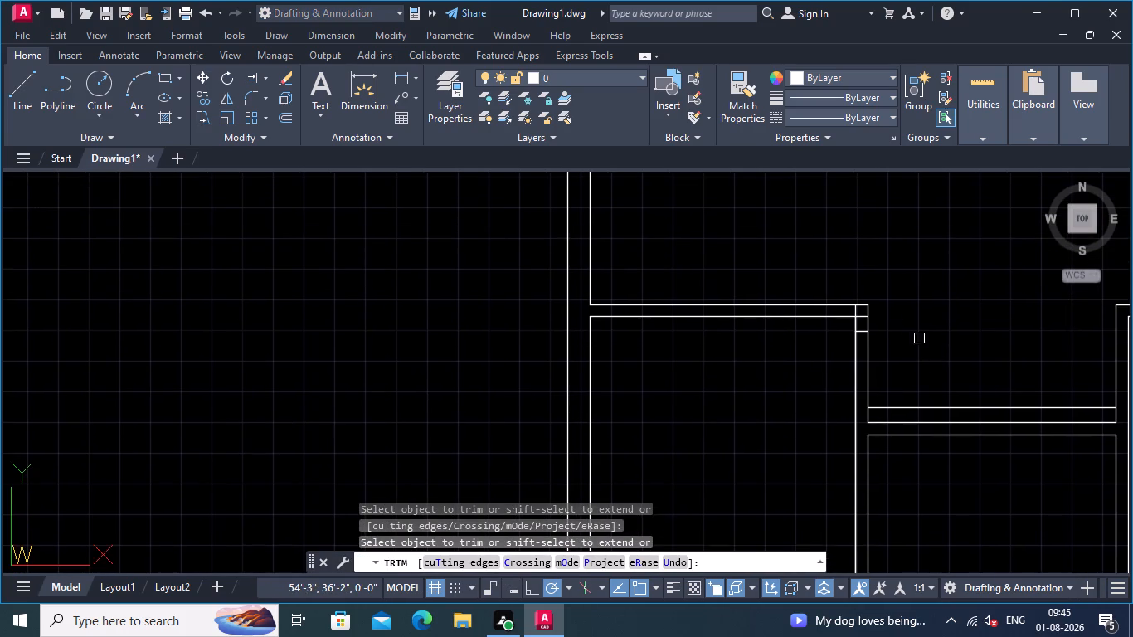
{"action": "scroll", "coordinate": [913, 326], "scroll_direction": "up", "scroll_amount": 2}
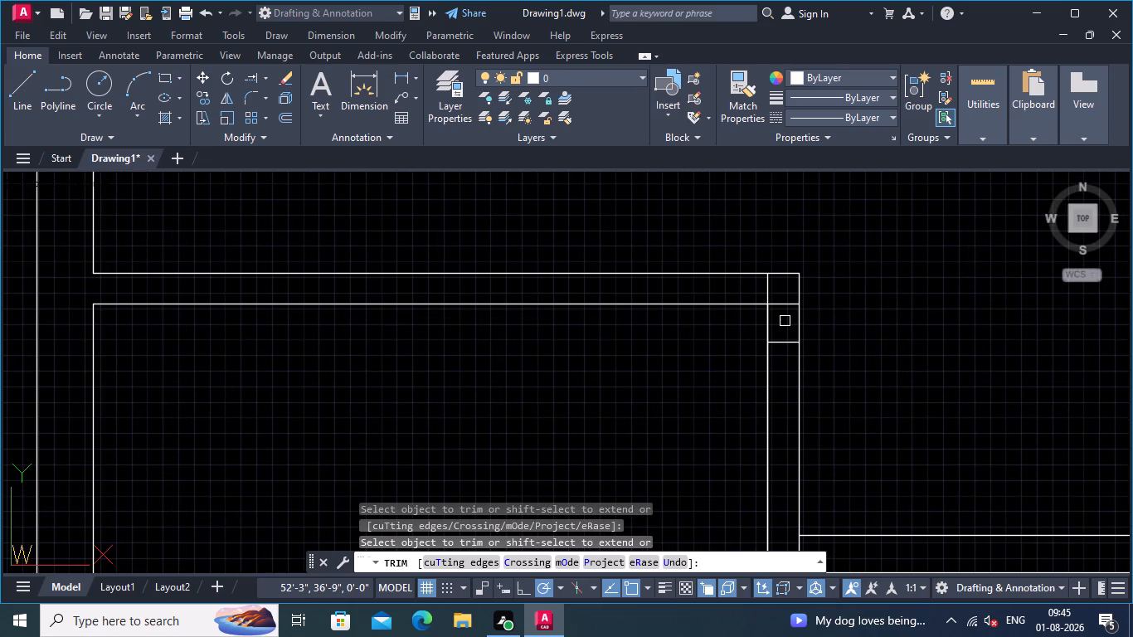
{"action": "left_click", "coordinate": [785, 321]}
{"action": "left_click", "coordinate": [786, 294]}
{"action": "left_click", "coordinate": [781, 289]}
{"action": "left_click", "coordinate": [745, 280]}
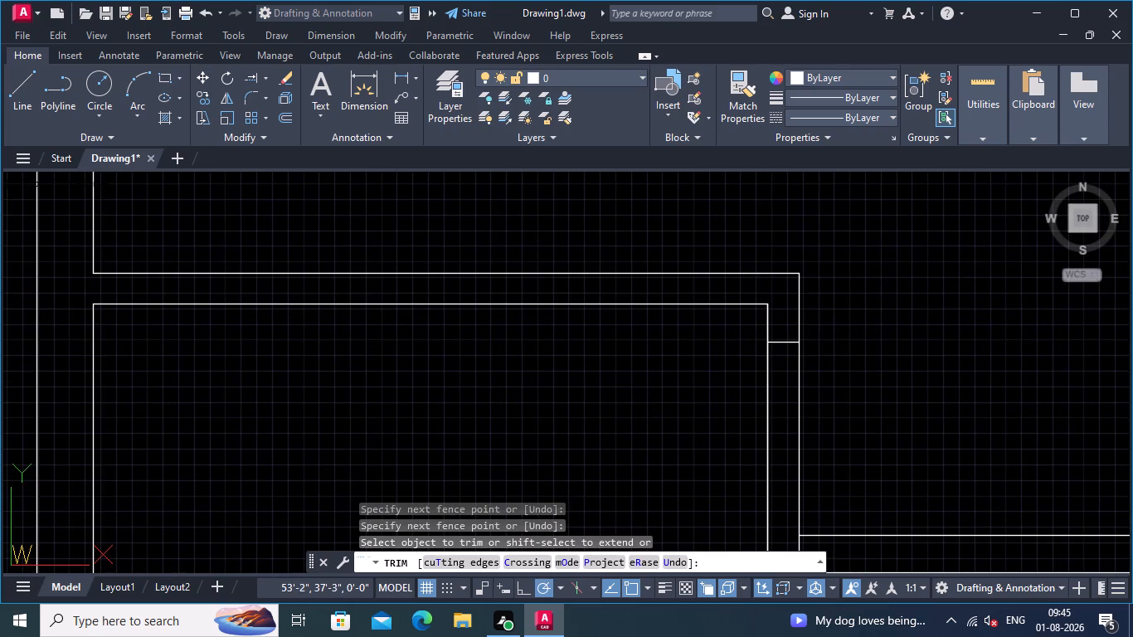
{"action": "scroll", "coordinate": [947, 266], "scroll_direction": "down", "scroll_amount": 2}
{"action": "middle_click_drag", "start_coordinate": [934, 295], "coordinate": [919, 271]}
{"action": "scroll", "coordinate": [926, 318], "scroll_direction": "up", "scroll_amount": 1}
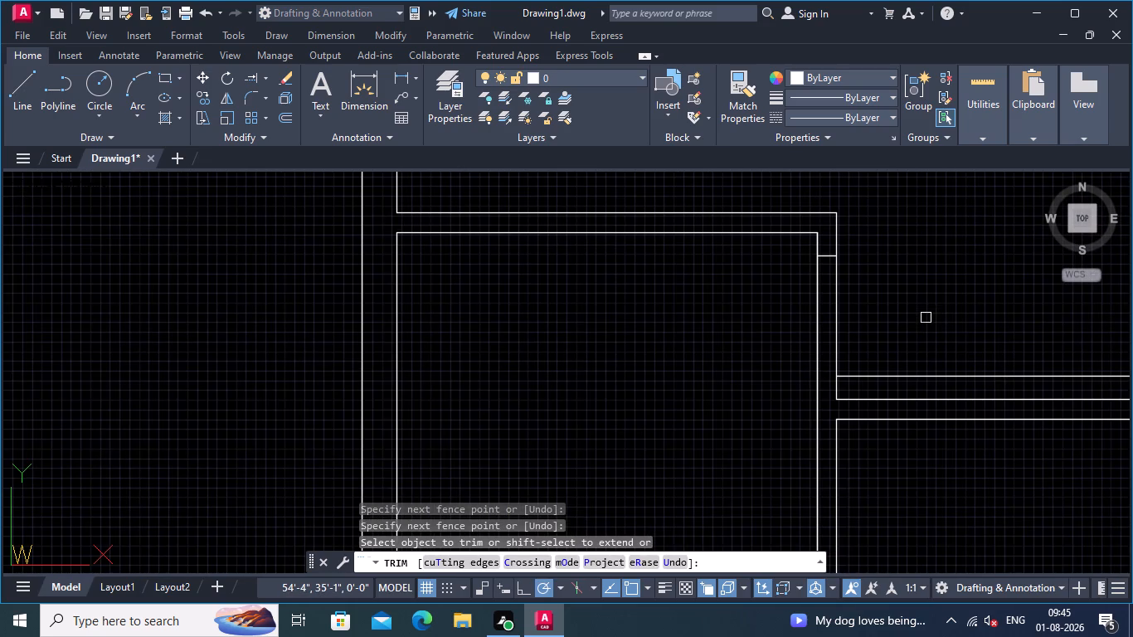
{"action": "key", "text": "BackSpace"}
{"action": "key", "text": "BackSpace"}
{"action": "key", "text": "Return"}
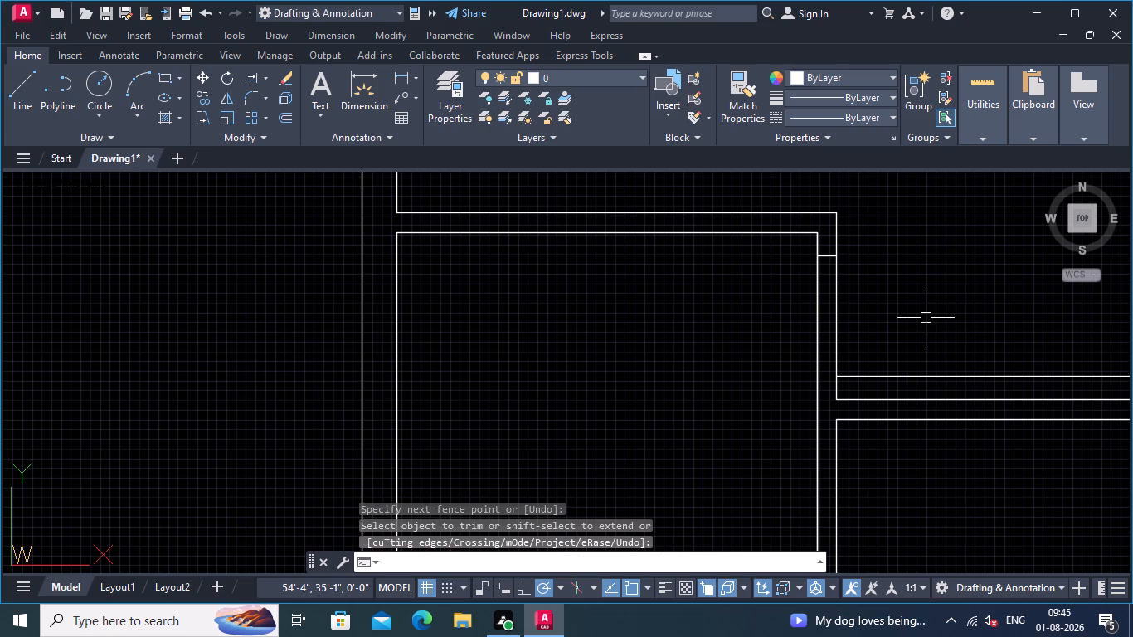
Extend the offset line above the central partition across the lower-left room's right wall to its inner line.
{"action": "type", "text": "EX"}
{"action": "key", "text": "Return"}
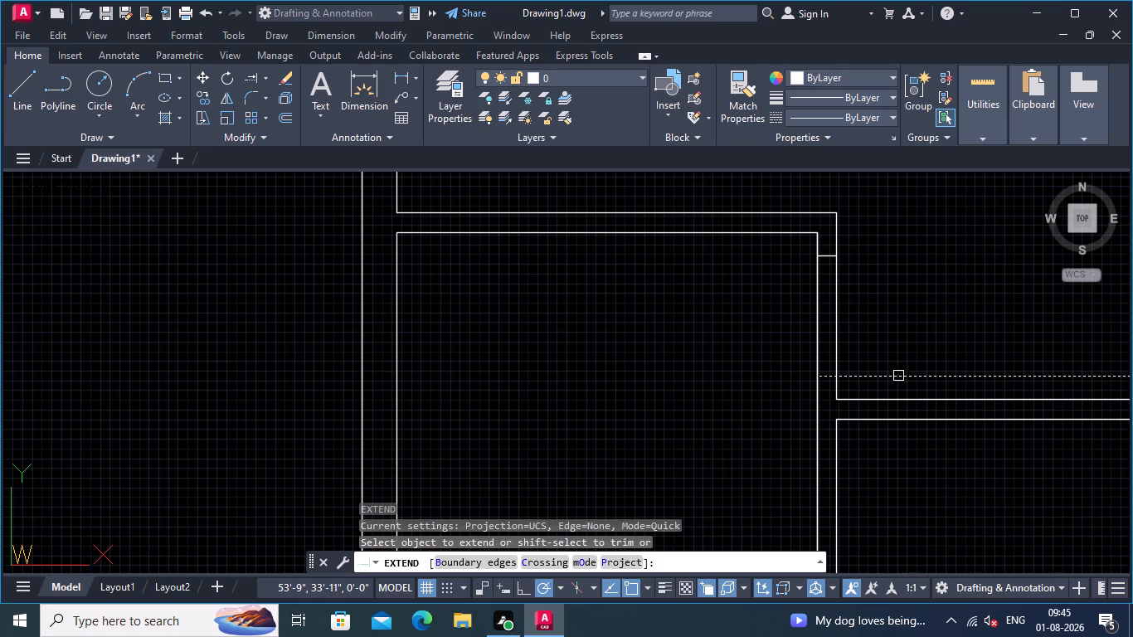
{"action": "left_click", "coordinate": [898, 376]}
{"action": "key", "text": "Return"}
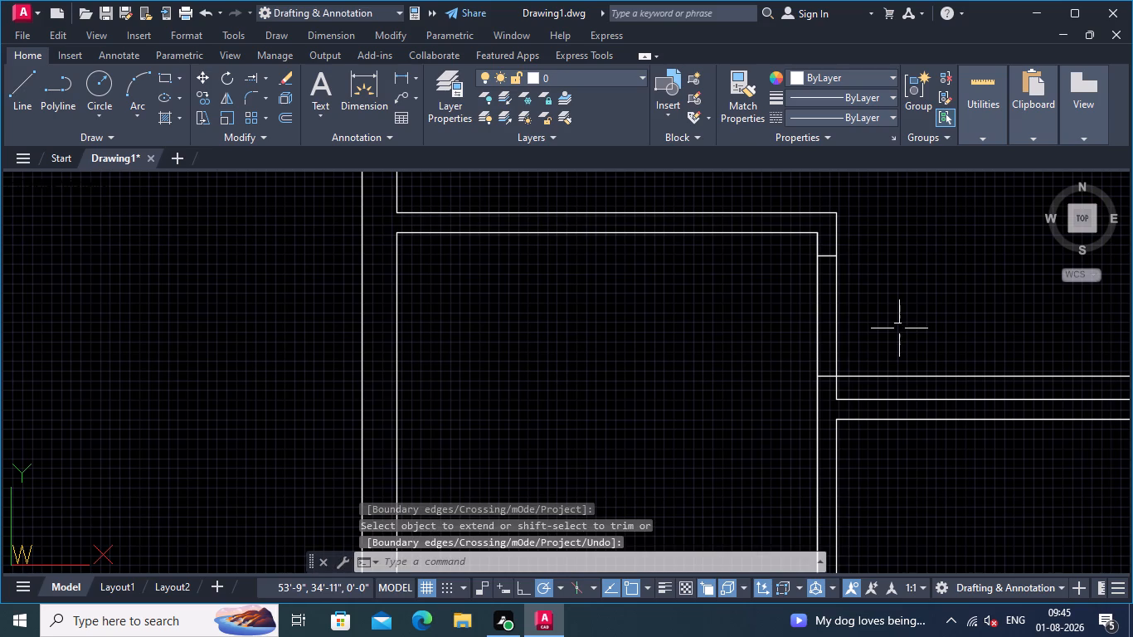
Trim away the part of the extended offset line outside the wall, above the central partition.
{"action": "type", "text": "TR"}
{"action": "key", "text": "Return"}
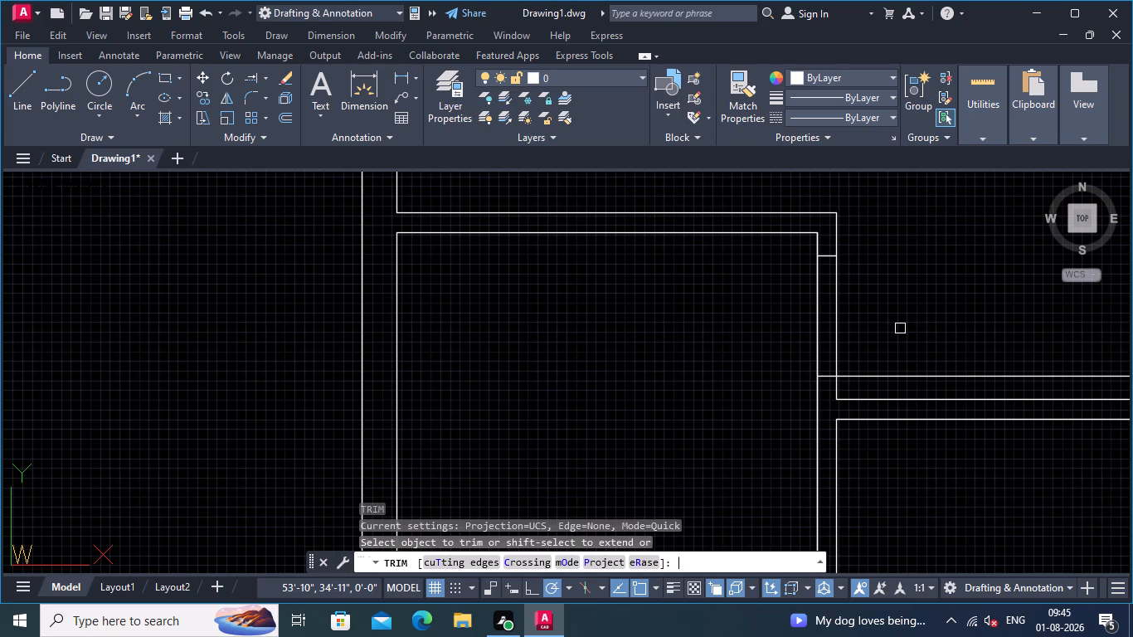
{"action": "left_click", "coordinate": [991, 327]}
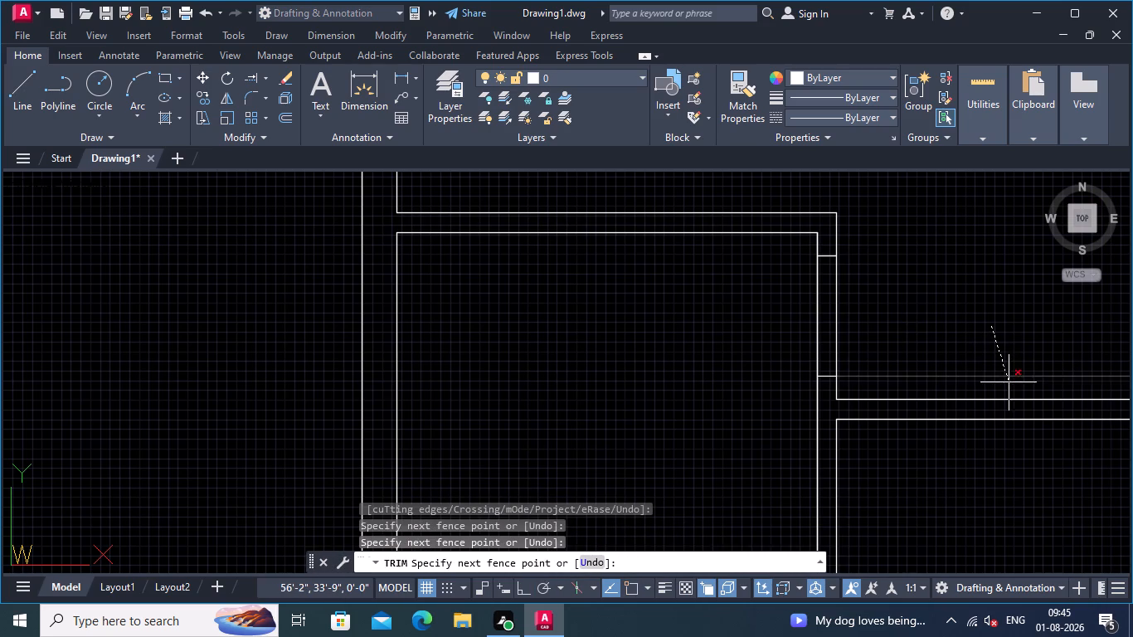
{"action": "left_click", "coordinate": [1010, 383]}
{"action": "scroll", "coordinate": [981, 314], "scroll_direction": "down", "scroll_amount": 2}
{"action": "middle_click_drag", "start_coordinate": [981, 314], "coordinate": [964, 311]}
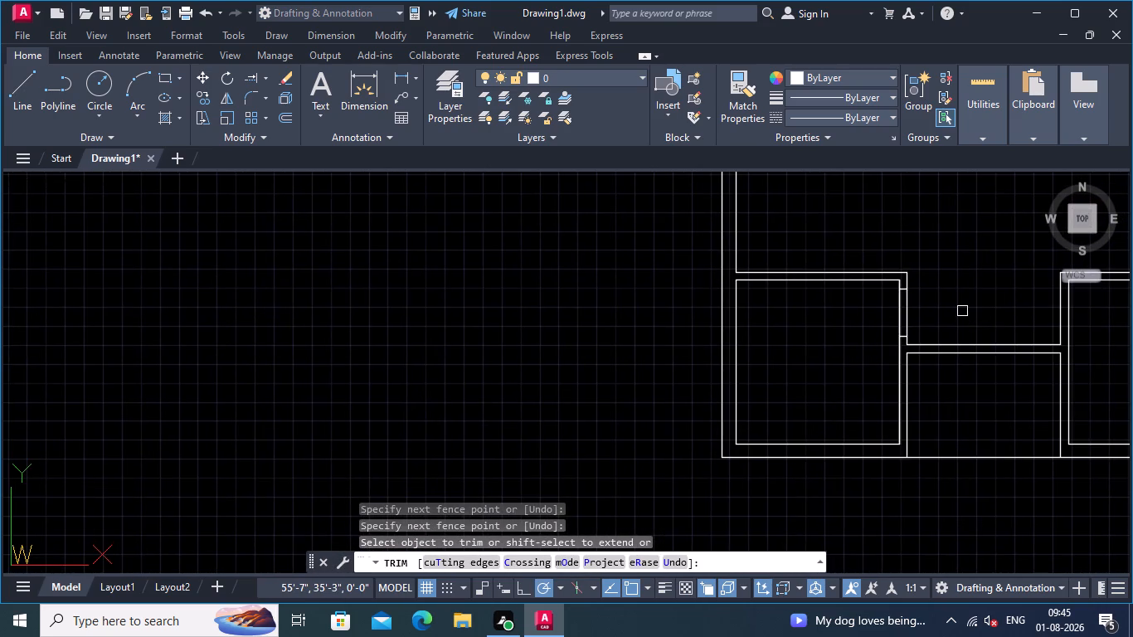
{"action": "middle_click_drag", "start_coordinate": [959, 308], "coordinate": [941, 270]}
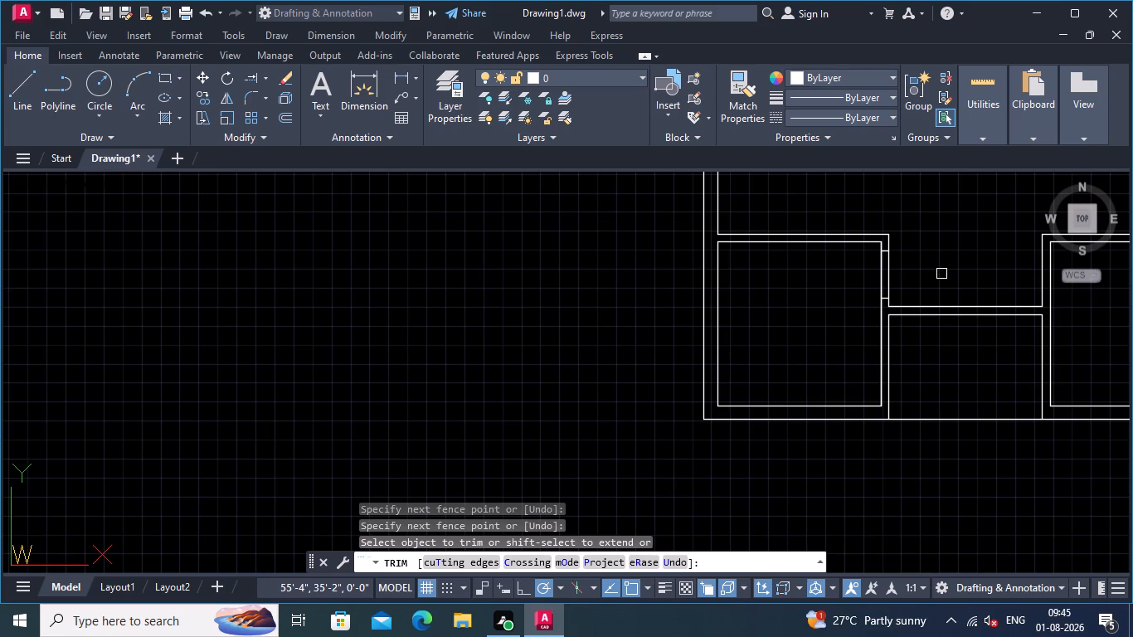
{"action": "middle_click_drag", "start_coordinate": [933, 283], "coordinate": [863, 260]}
{"action": "scroll", "coordinate": [855, 269], "scroll_direction": "up", "scroll_amount": 1}
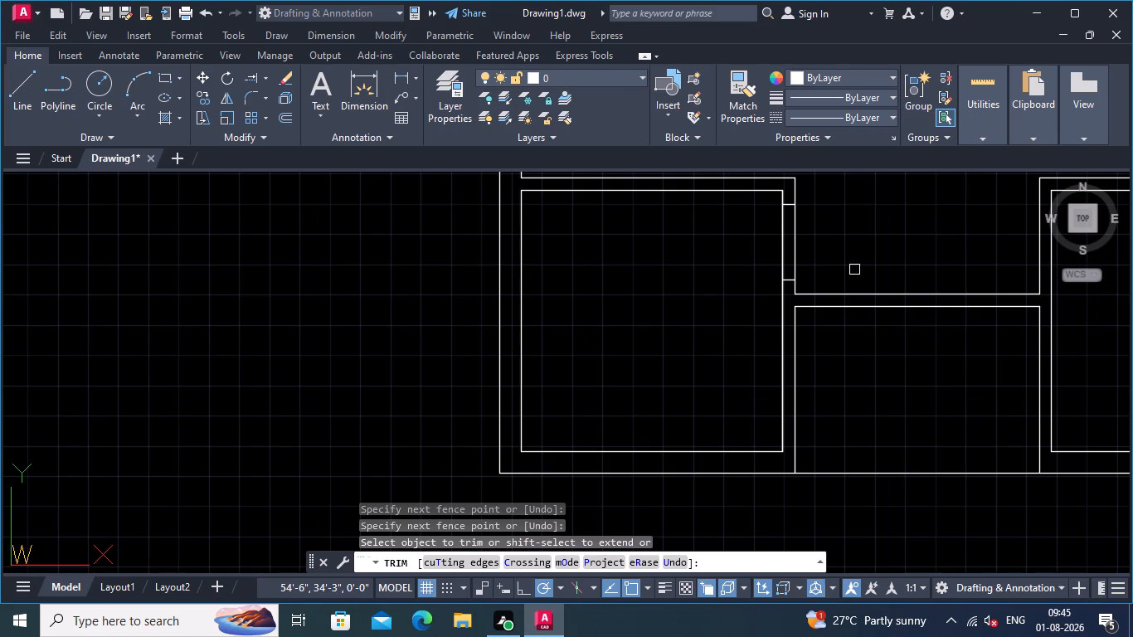
{"action": "middle_click", "coordinate": [851, 271]}
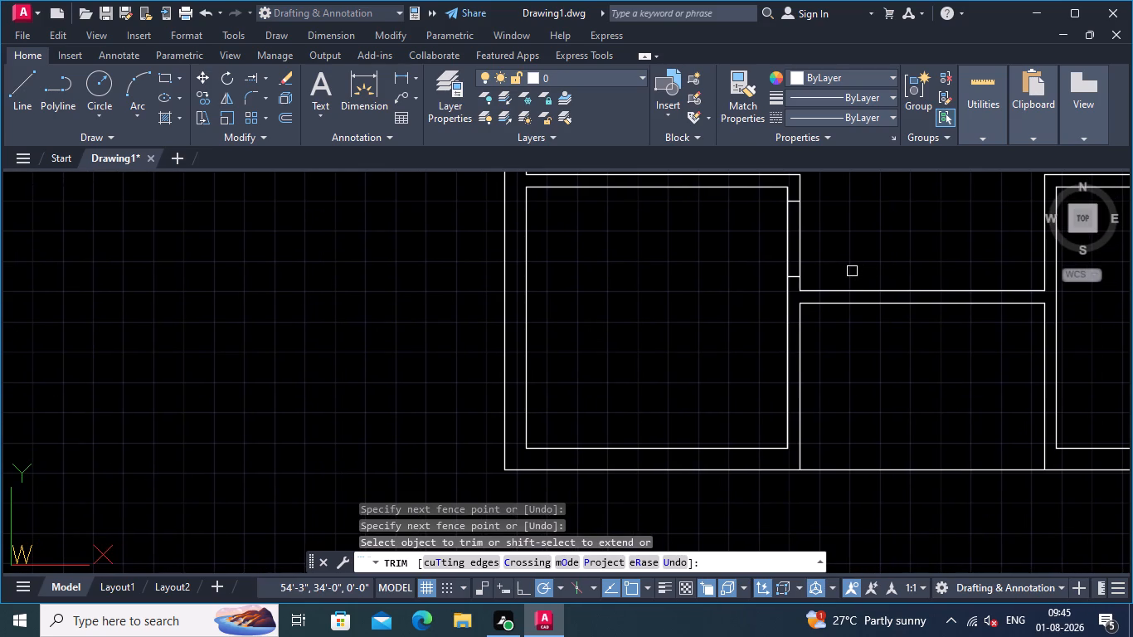
{"action": "scroll", "coordinate": [849, 274], "scroll_direction": "up", "scroll_amount": 1}
{"action": "scroll", "coordinate": [844, 272], "scroll_direction": "down", "scroll_amount": 1}
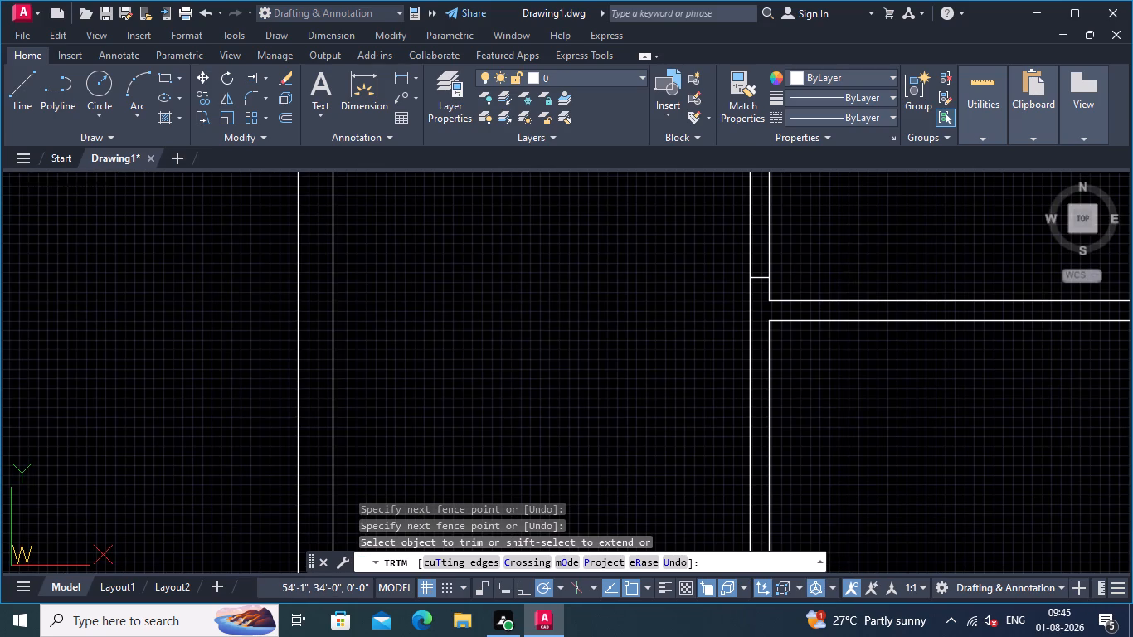
{"action": "key", "text": "Return"}
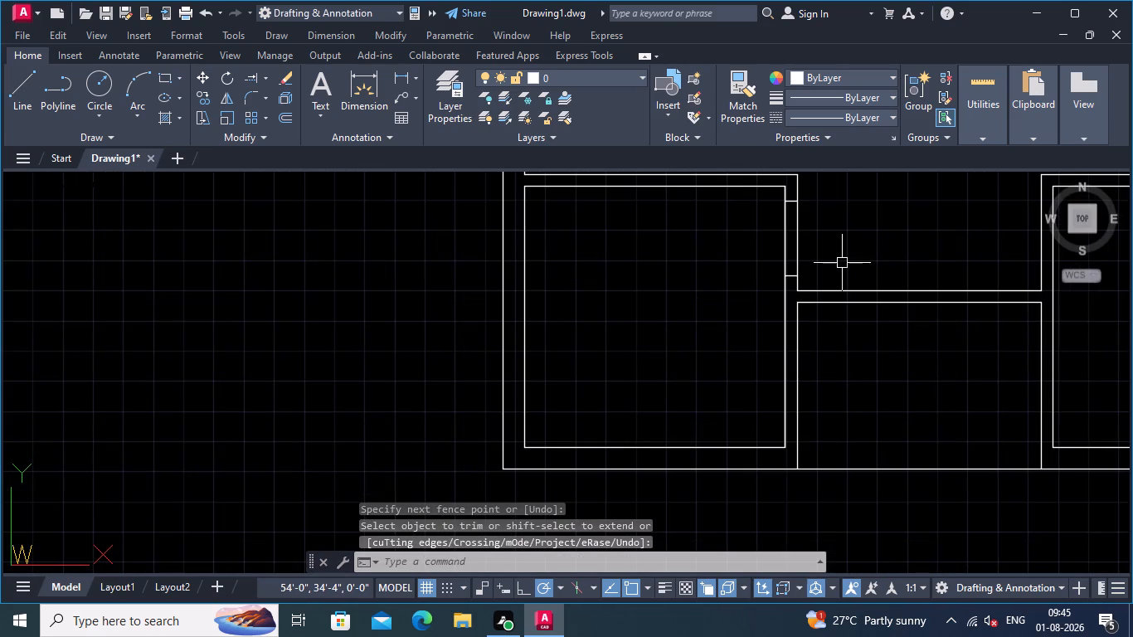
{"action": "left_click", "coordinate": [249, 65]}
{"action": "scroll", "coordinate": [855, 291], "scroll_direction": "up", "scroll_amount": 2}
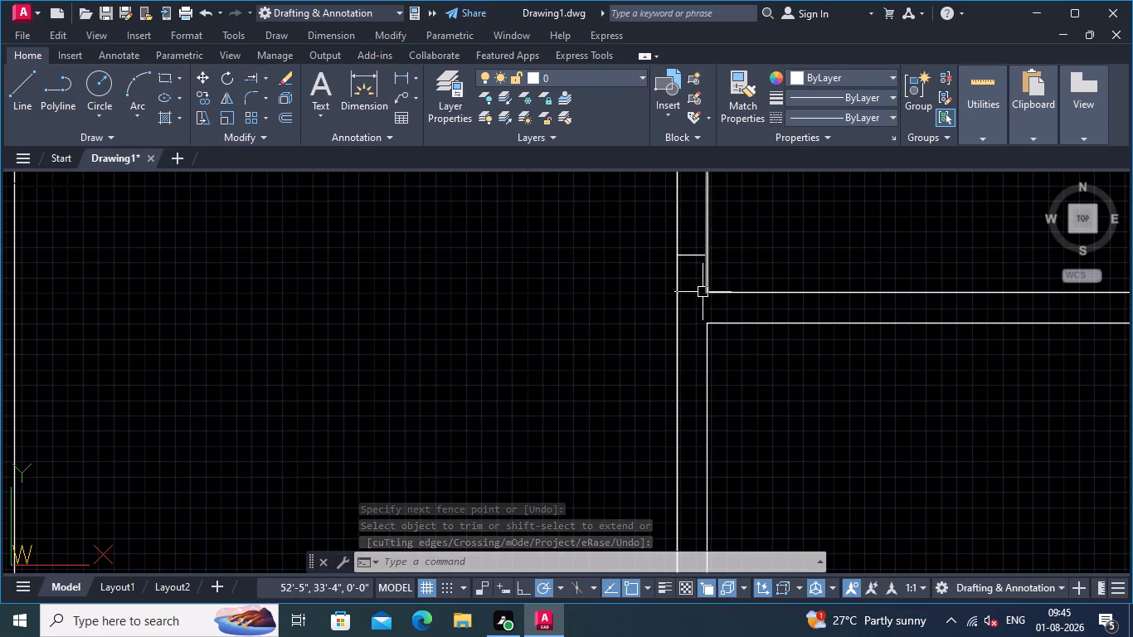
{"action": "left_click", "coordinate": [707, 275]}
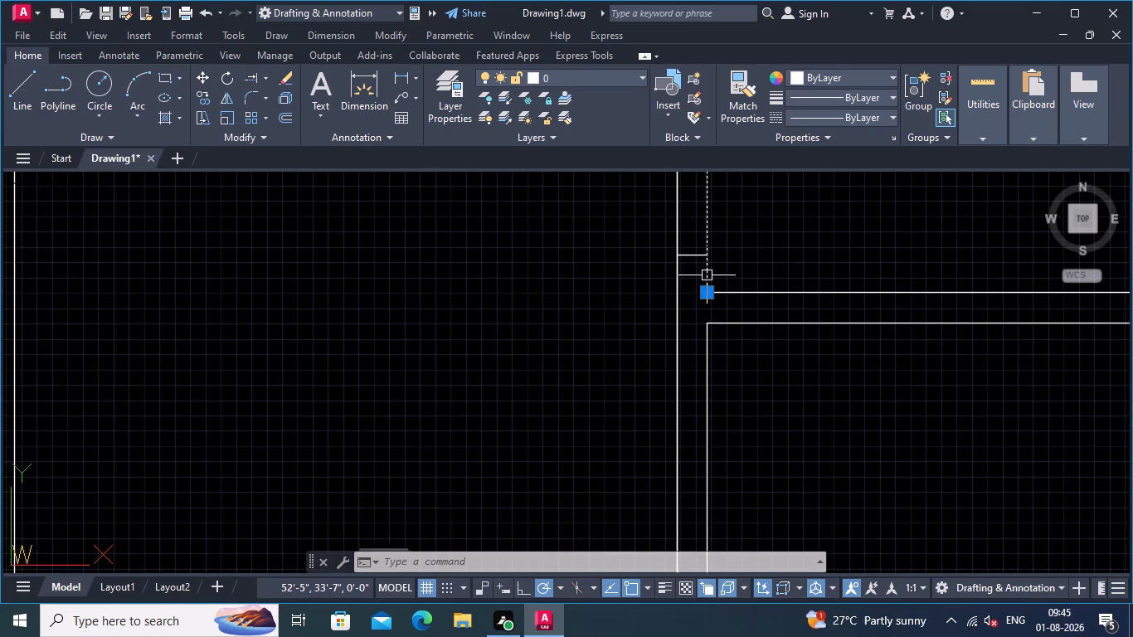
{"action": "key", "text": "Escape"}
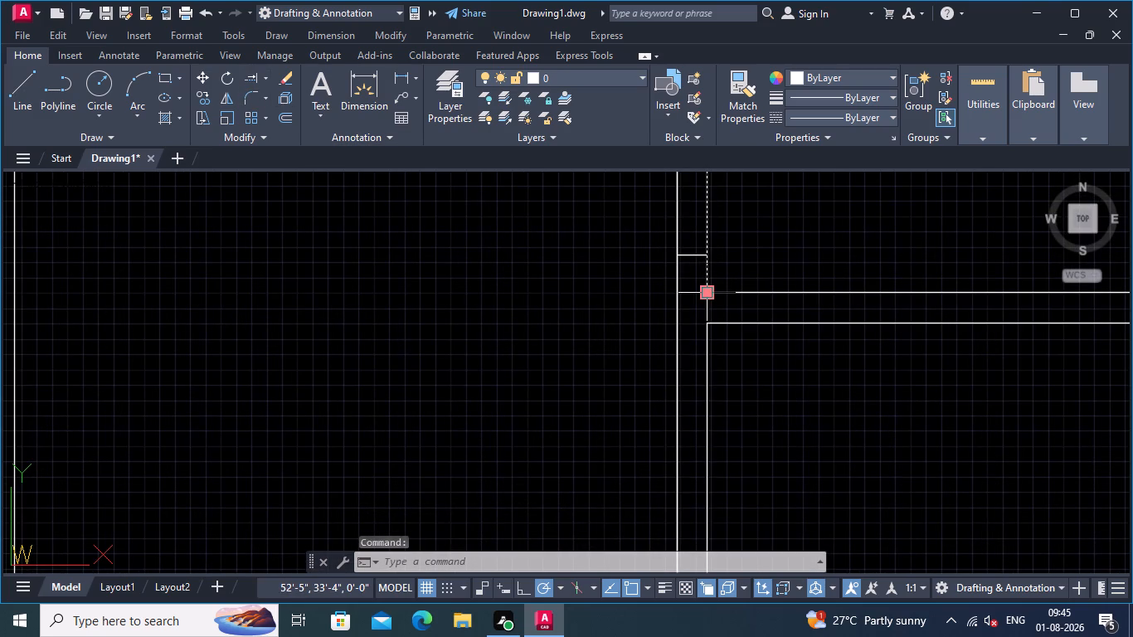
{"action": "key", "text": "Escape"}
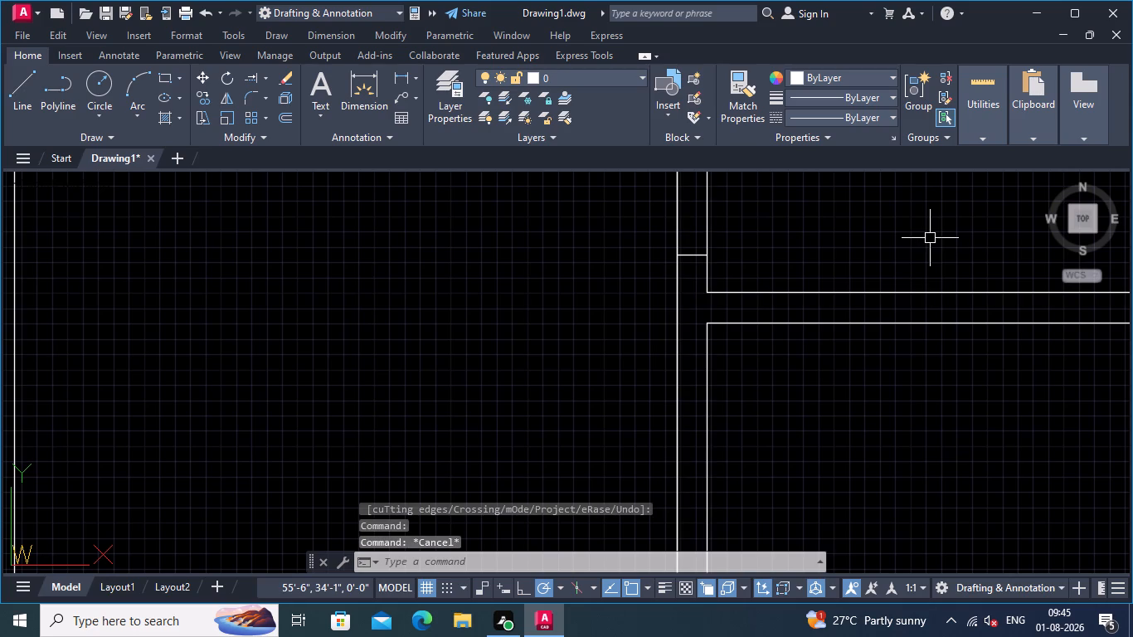
Extend the outer line of the lower-left room's right wall downward across the end of the central partition.
{"action": "type", "text": "EX"}
{"action": "key", "text": "Return"}
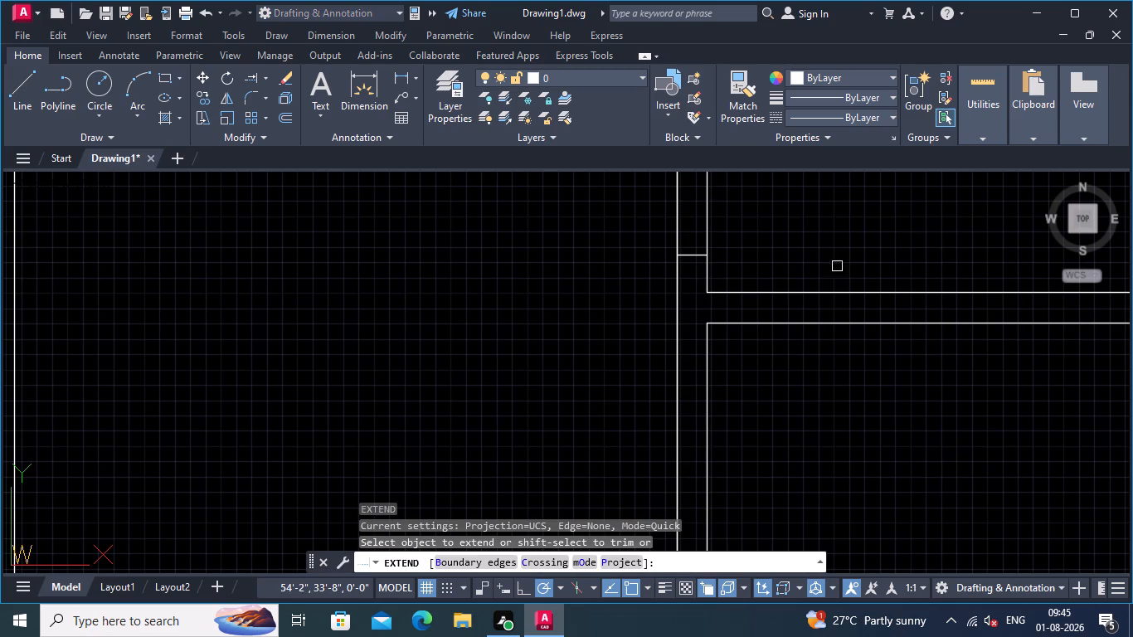
{"action": "left_click", "coordinate": [706, 275]}
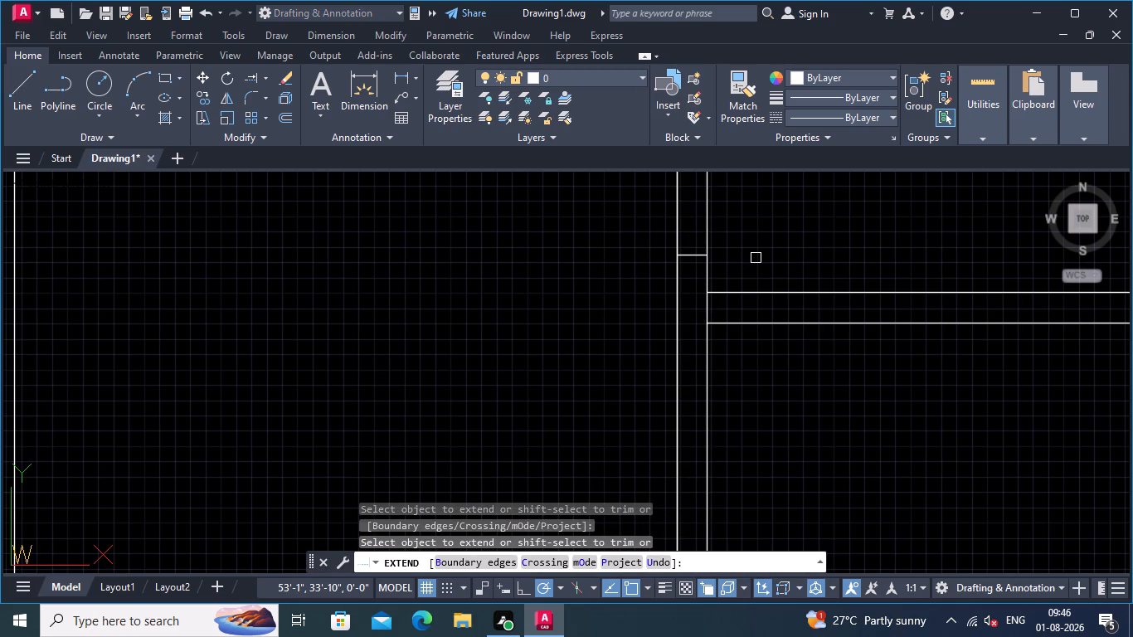
{"action": "key", "text": "Return"}
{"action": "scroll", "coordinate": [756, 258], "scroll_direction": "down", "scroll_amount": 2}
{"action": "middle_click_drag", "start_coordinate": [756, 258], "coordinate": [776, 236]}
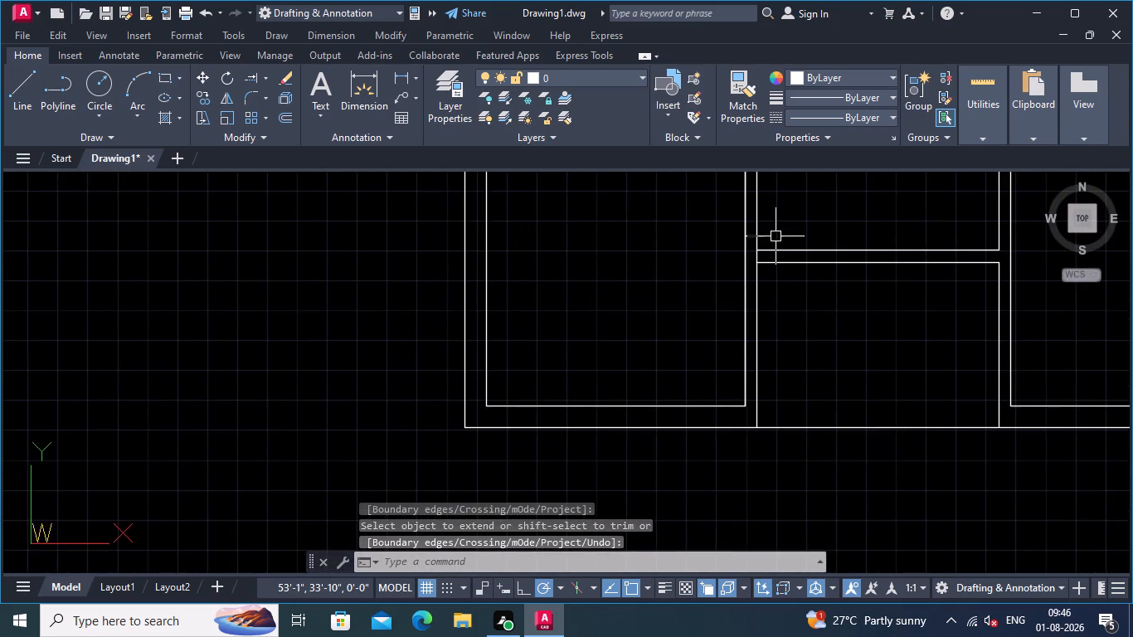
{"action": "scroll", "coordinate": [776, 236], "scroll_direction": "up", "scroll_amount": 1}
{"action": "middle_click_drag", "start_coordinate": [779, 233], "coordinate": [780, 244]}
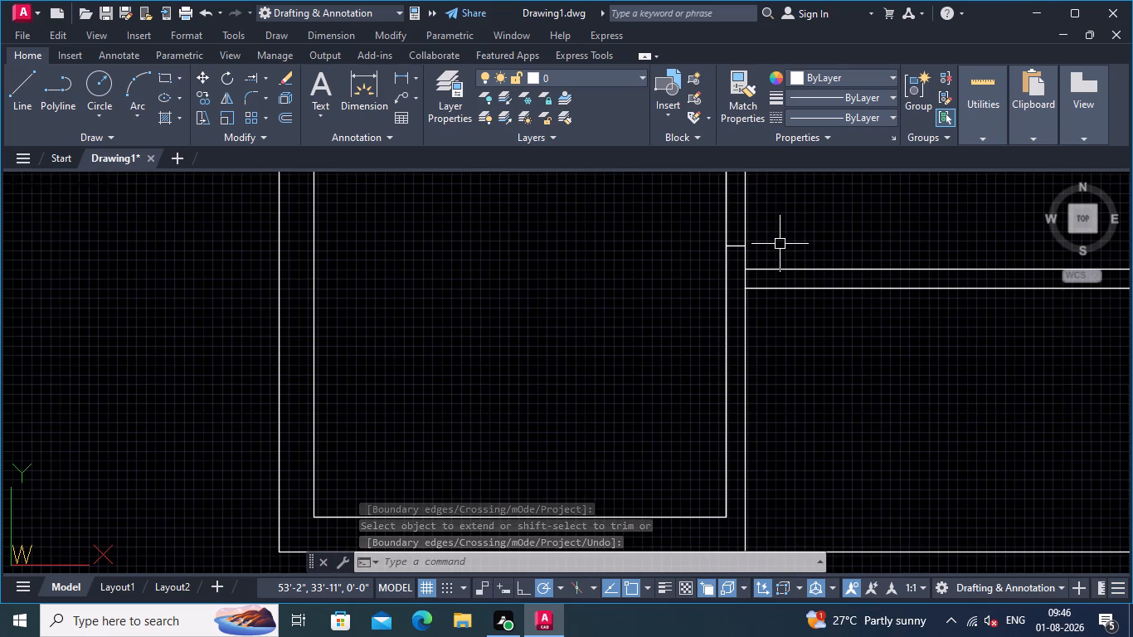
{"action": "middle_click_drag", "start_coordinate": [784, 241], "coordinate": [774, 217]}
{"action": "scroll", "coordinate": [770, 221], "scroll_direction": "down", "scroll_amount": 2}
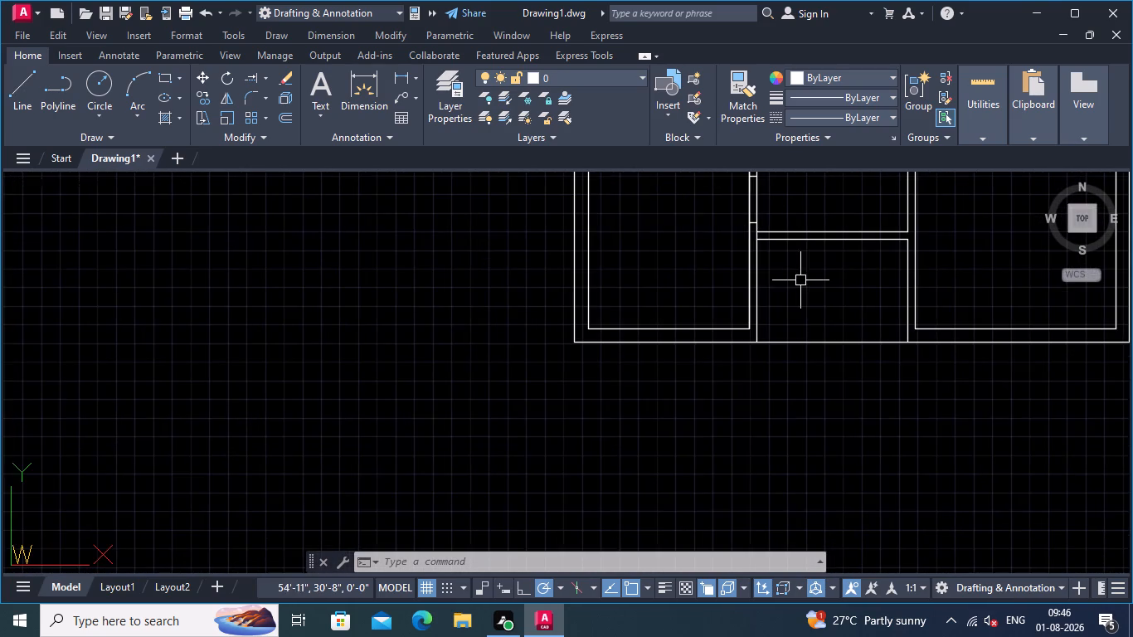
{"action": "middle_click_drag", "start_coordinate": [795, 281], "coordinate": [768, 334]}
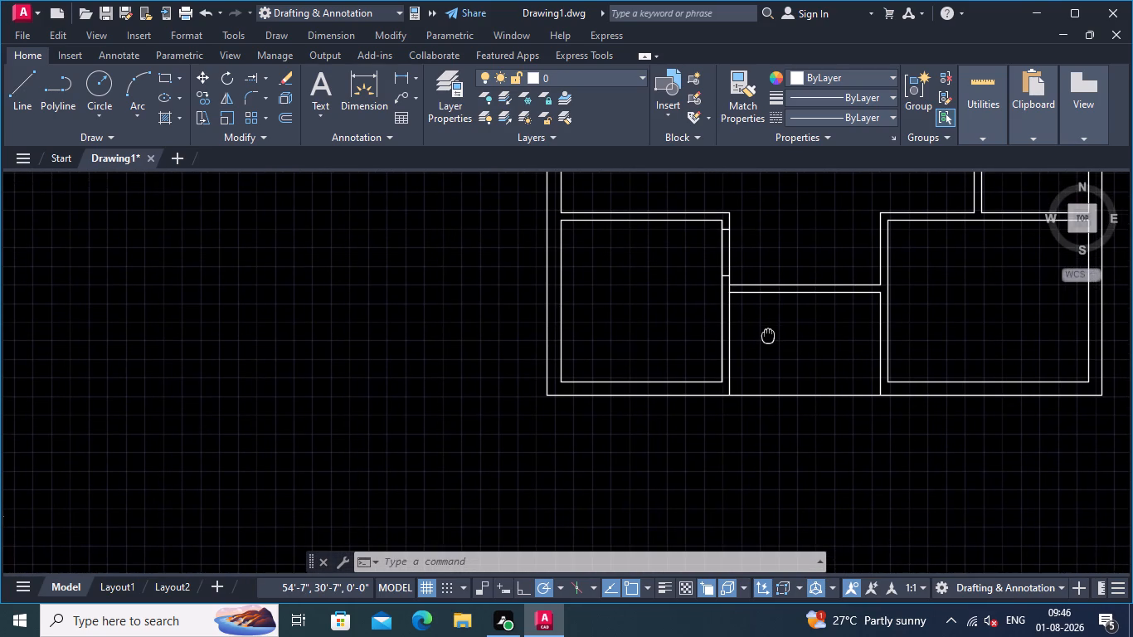
Offset the outer line of the lower-left room's right wall 6" toward the centre, both above and below the central partition.
{"action": "middle_click_drag", "start_coordinate": [768, 334], "coordinate": [768, 325]}
{"action": "scroll", "coordinate": [769, 319], "scroll_direction": "up", "scroll_amount": 1}
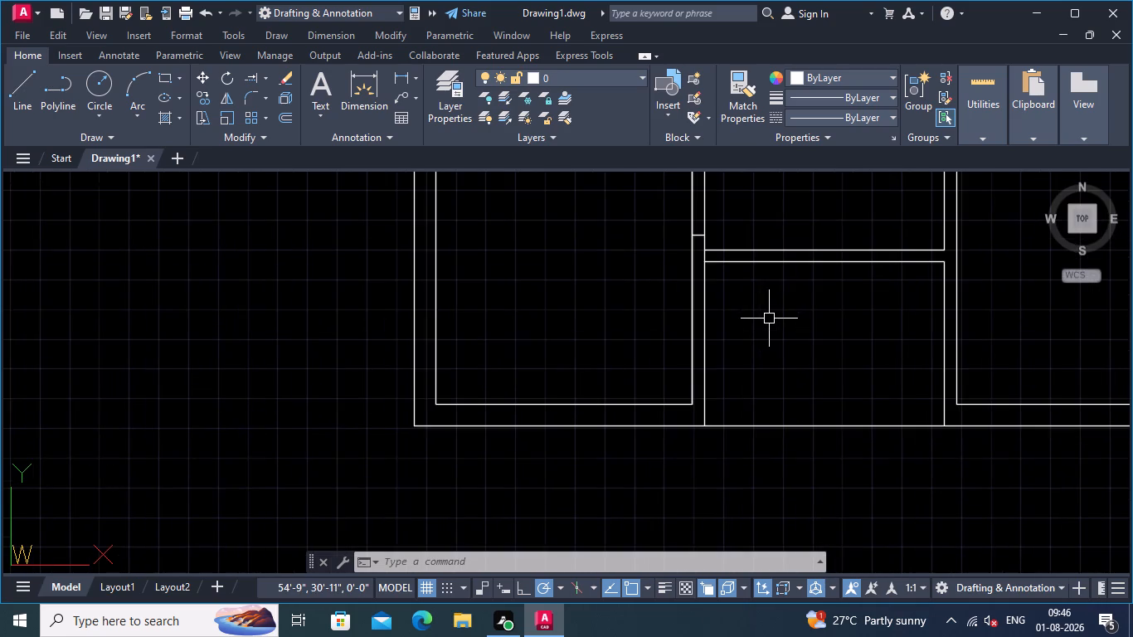
{"action": "middle_click_drag", "start_coordinate": [769, 318], "coordinate": [773, 341]}
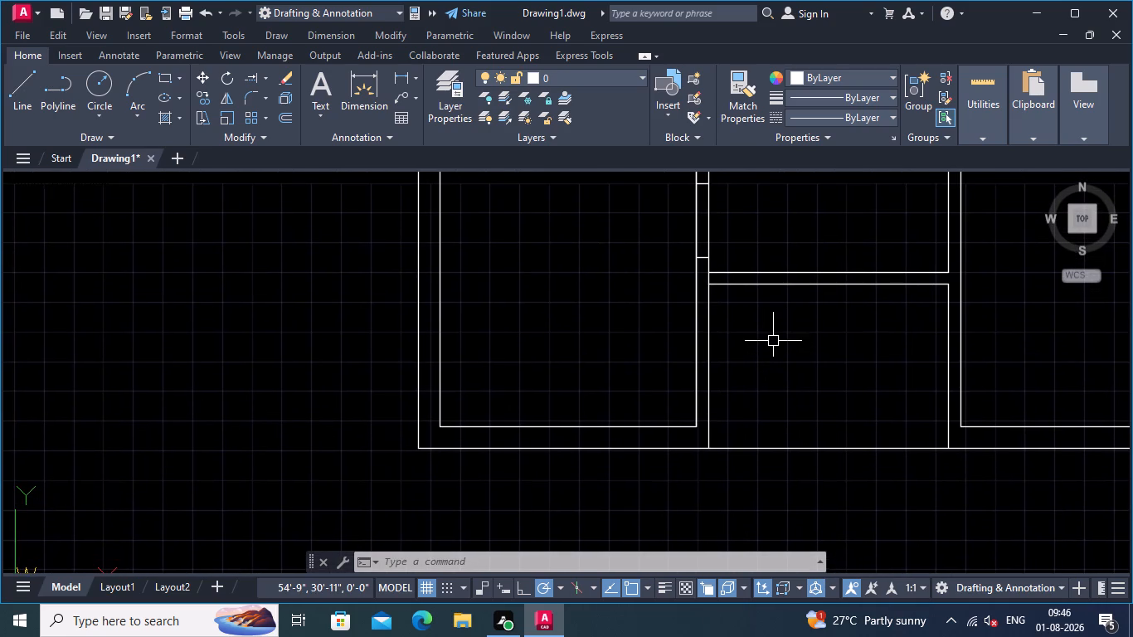
{"action": "middle_click", "coordinate": [766, 349]}
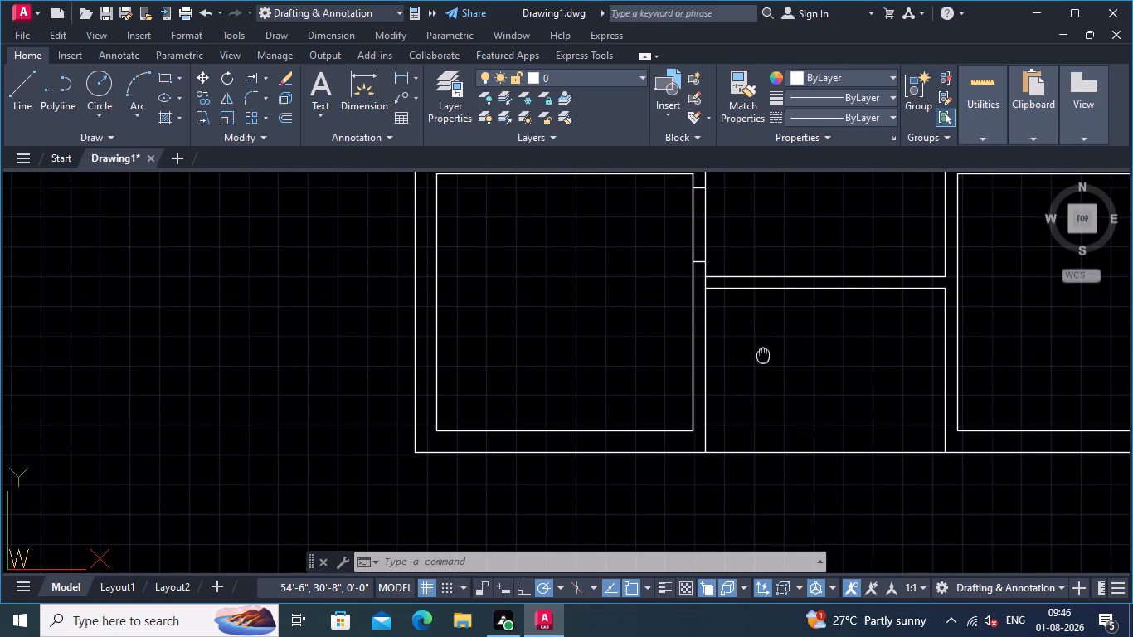
{"action": "type", "text": "OFF"}
{"action": "key", "text": "Return"}
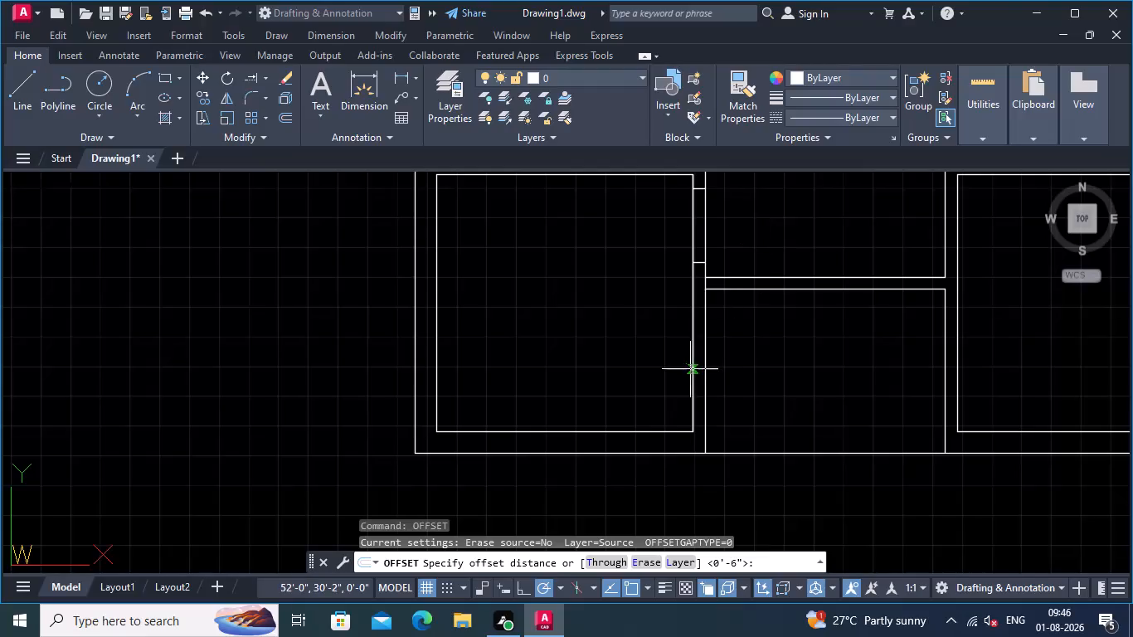
{"action": "left_click", "coordinate": [706, 358]}
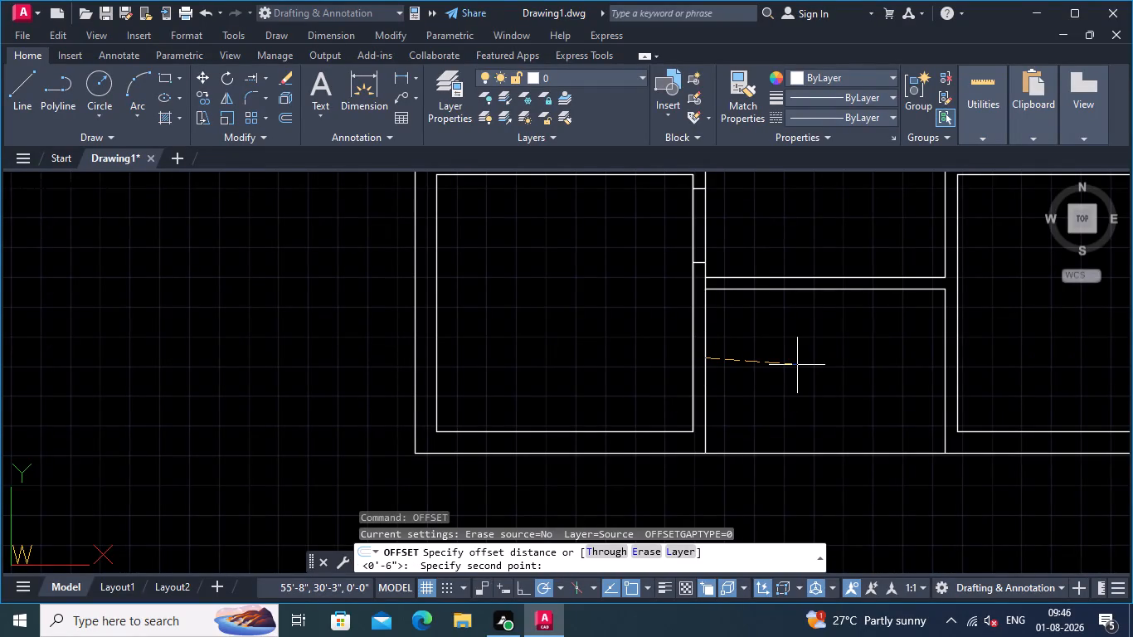
{"action": "key", "text": "6"}
{"action": "key", "text": "shift+quotedbl"}
{"action": "key", "text": "Return"}
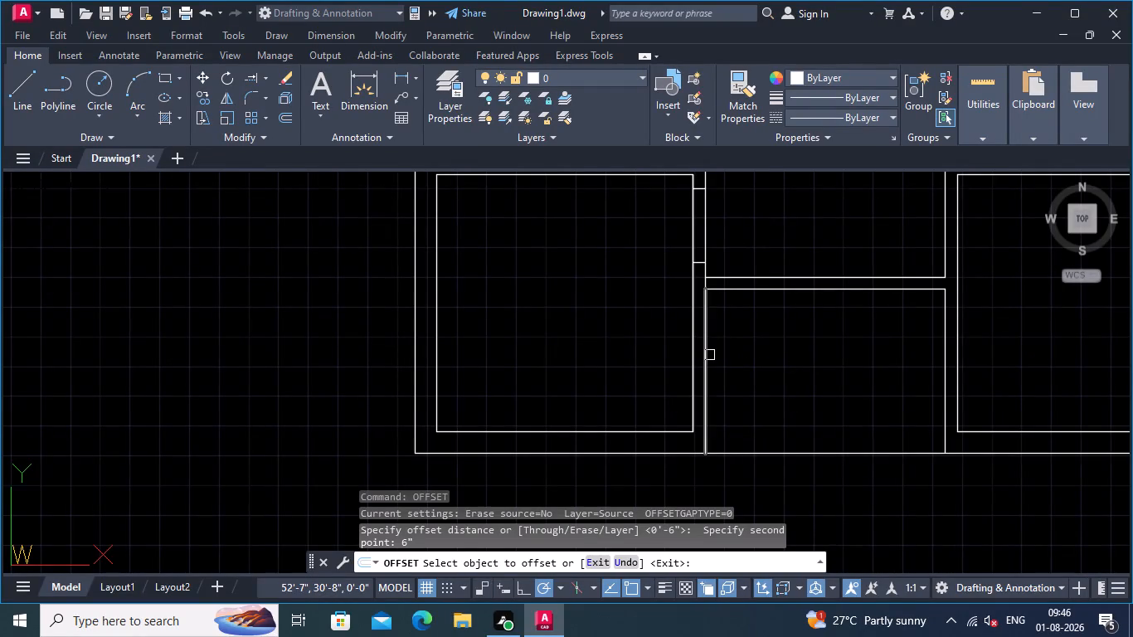
{"action": "left_click", "coordinate": [709, 355]}
{"action": "left_click", "coordinate": [720, 357]}
{"action": "scroll", "coordinate": [708, 290], "scroll_direction": "up", "scroll_amount": 1}
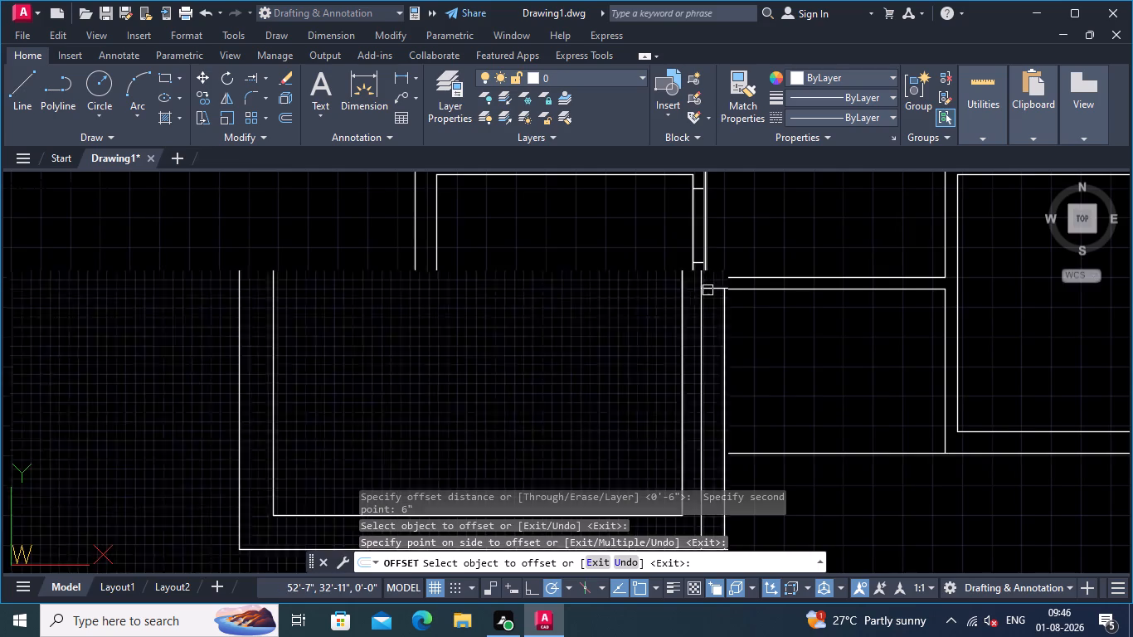
{"action": "scroll", "coordinate": [708, 290], "scroll_direction": "up", "scroll_amount": 1}
{"action": "left_click", "coordinate": [696, 275]}
{"action": "left_click", "coordinate": [708, 272]}
{"action": "scroll", "coordinate": [790, 210], "scroll_direction": "down", "scroll_amount": 1}
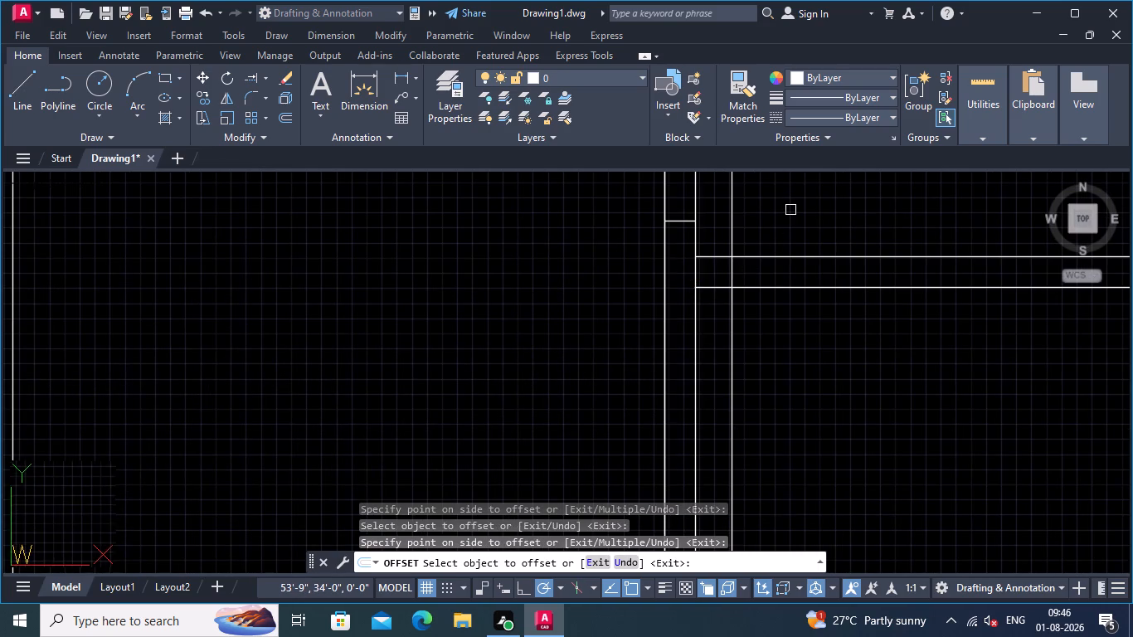
{"action": "scroll", "coordinate": [790, 210], "scroll_direction": "down", "scroll_amount": 1}
{"action": "middle_click_drag", "start_coordinate": [790, 210], "coordinate": [792, 221]}
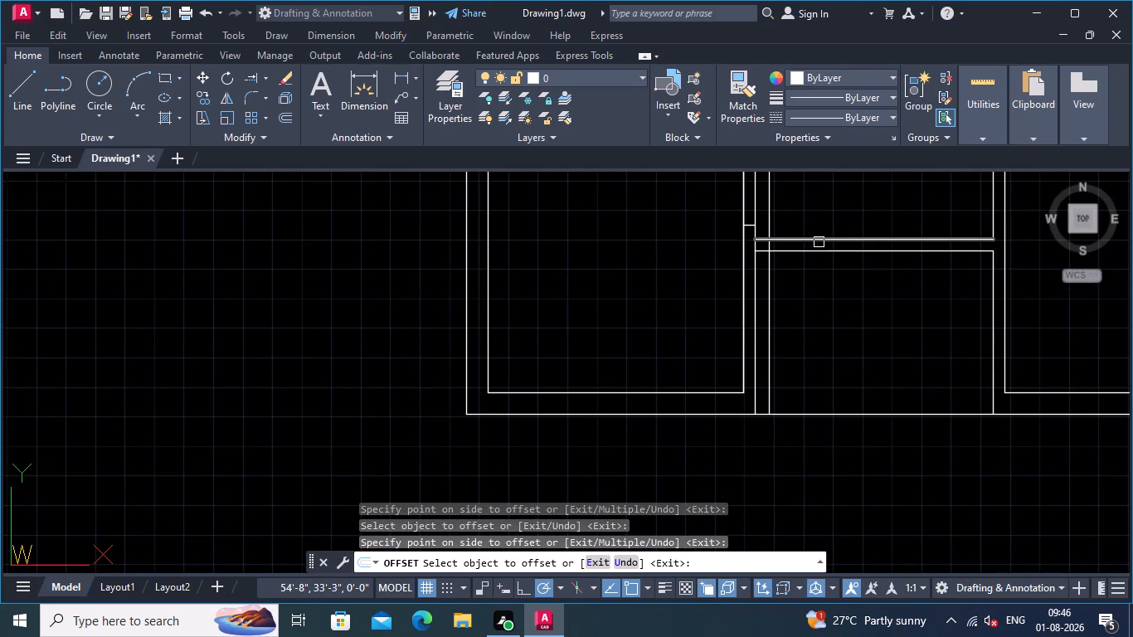
{"action": "key", "text": "Return"}
Trim the 6" offset lines above and below the central partition, leaving only a short jamb line across its thickness.
{"action": "type", "text": "TR"}
{"action": "key", "text": "Return"}
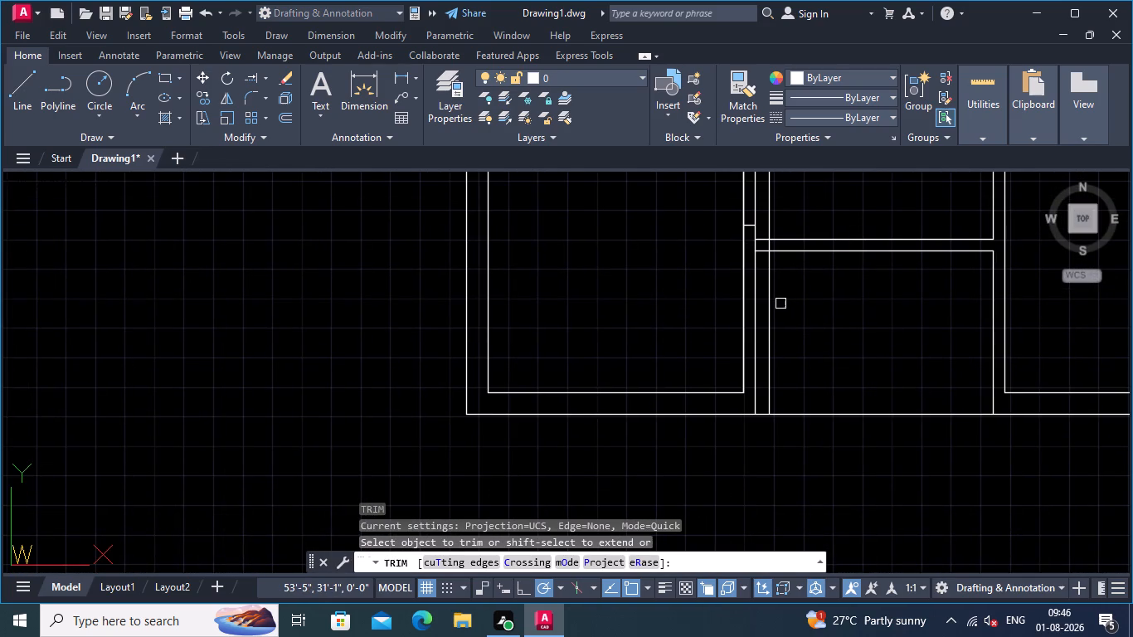
{"action": "left_click", "coordinate": [772, 311]}
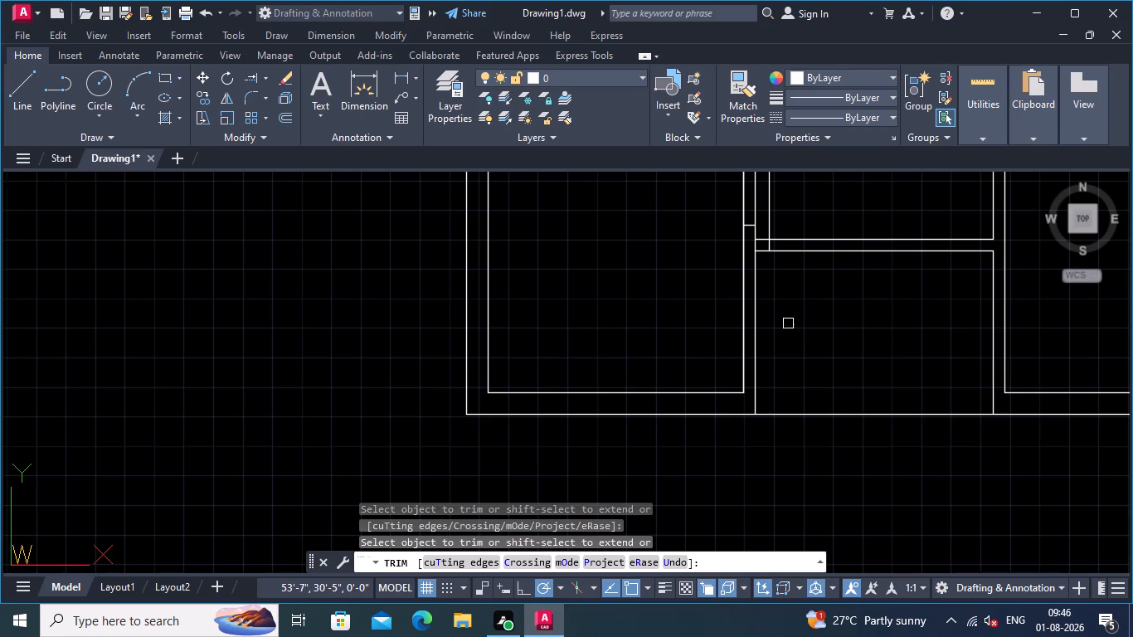
{"action": "scroll", "coordinate": [770, 324], "scroll_direction": "down", "scroll_amount": 1}
{"action": "middle_click_drag", "start_coordinate": [787, 333], "coordinate": [788, 439]}
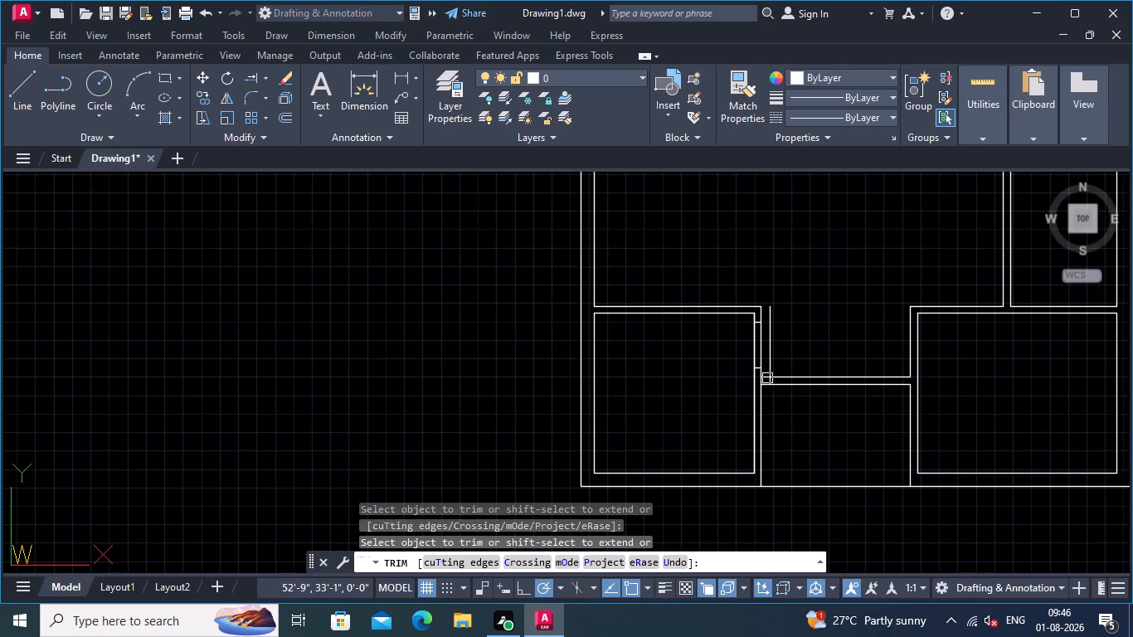
{"action": "scroll", "coordinate": [763, 358], "scroll_direction": "up", "scroll_amount": 2}
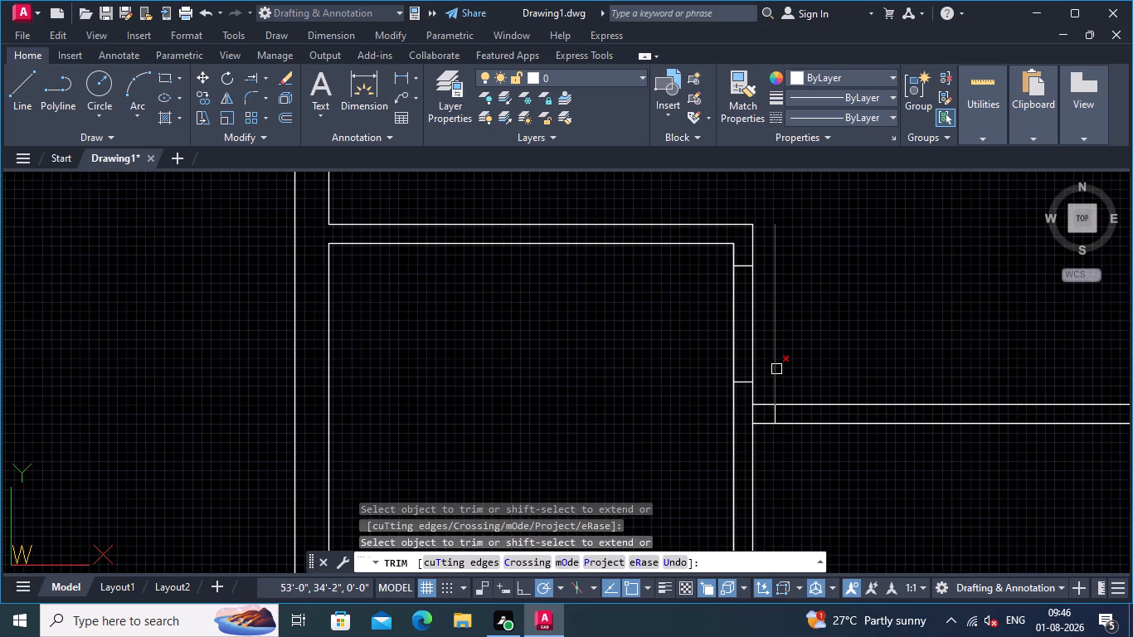
{"action": "left_click", "coordinate": [776, 369]}
Trim the lower-left room's right wall line where it crosses the end of the central partition.
{"action": "scroll", "coordinate": [789, 324], "scroll_direction": "down", "scroll_amount": 1}
{"action": "middle_click_drag", "start_coordinate": [789, 324], "coordinate": [772, 289]}
{"action": "scroll", "coordinate": [761, 320], "scroll_direction": "up", "scroll_amount": 3}
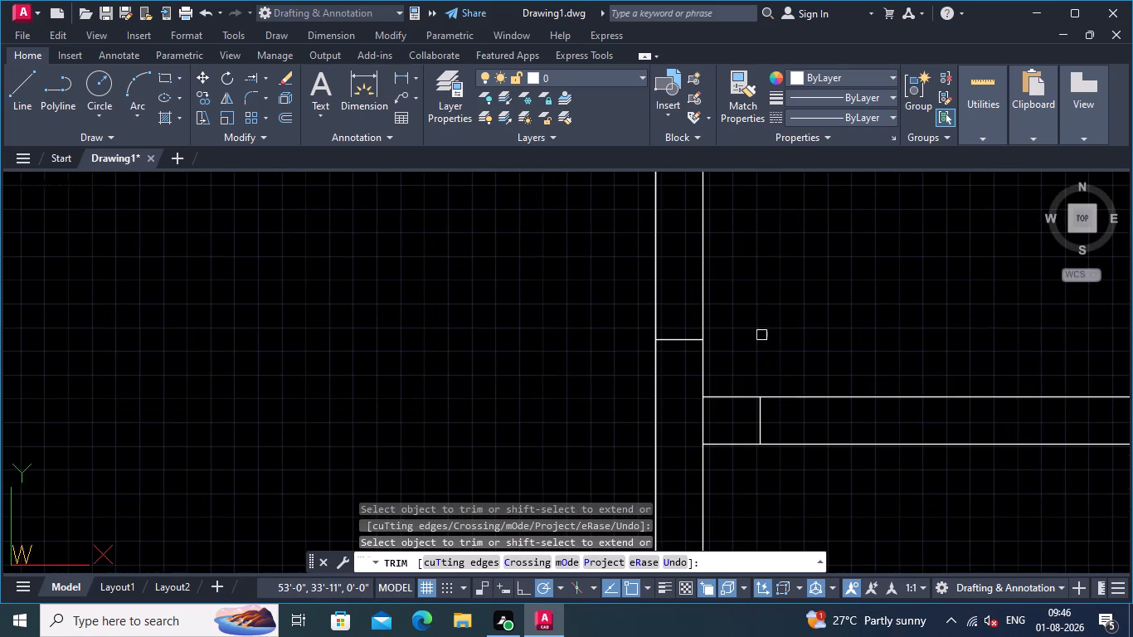
{"action": "left_click", "coordinate": [727, 424]}
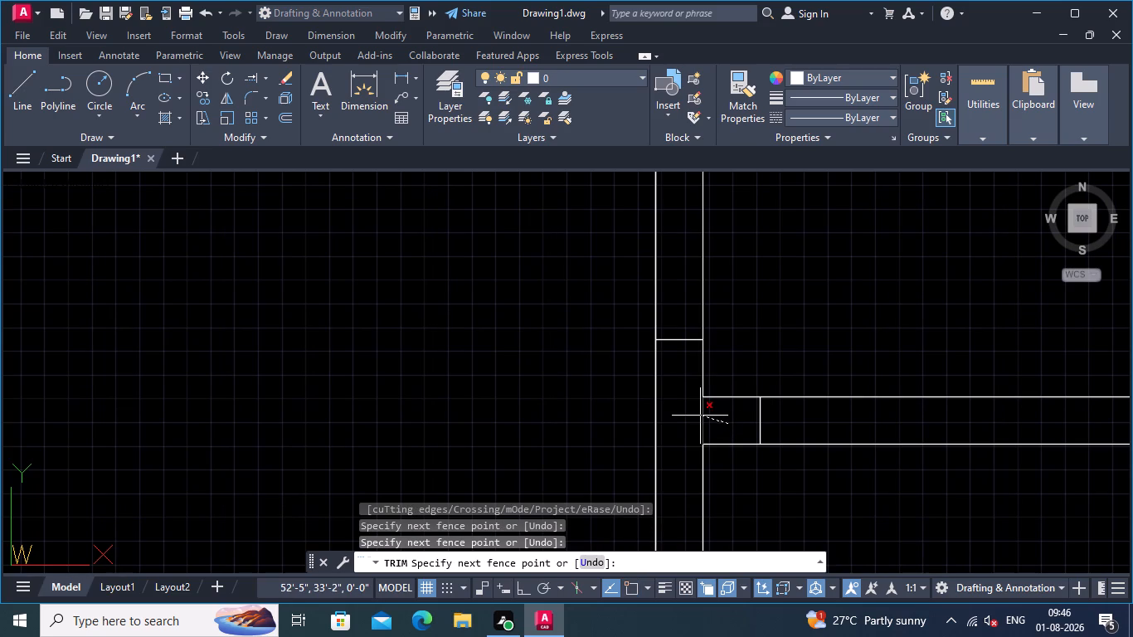
{"action": "left_click", "coordinate": [699, 416]}
{"action": "scroll", "coordinate": [803, 303], "scroll_direction": "down", "scroll_amount": 3}
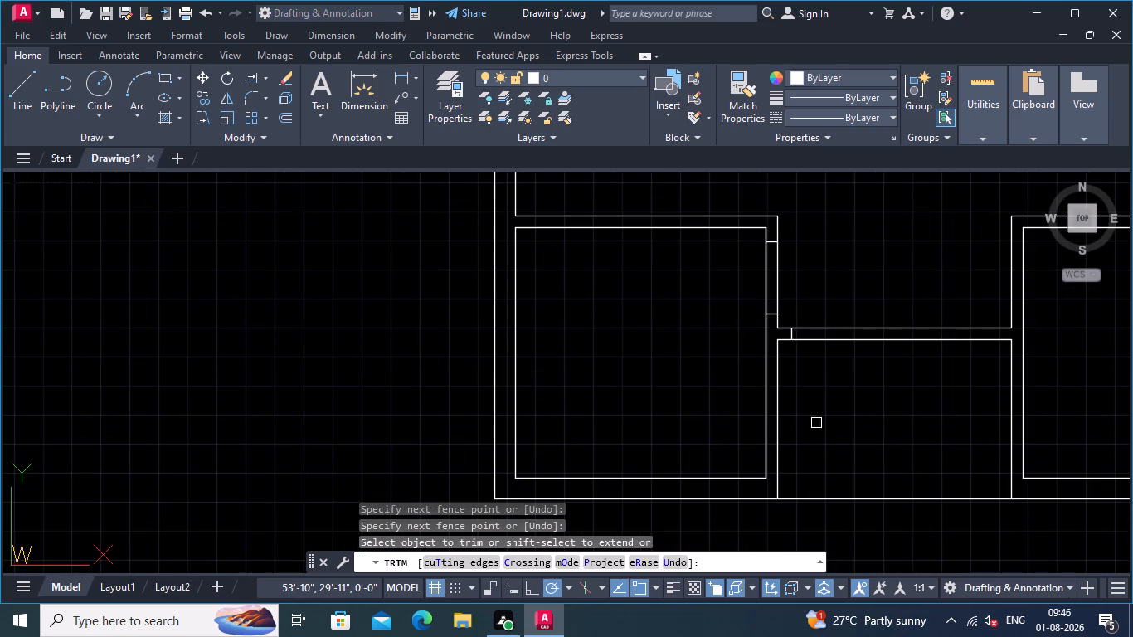
{"action": "middle_click_drag", "start_coordinate": [816, 423], "coordinate": [777, 396]}
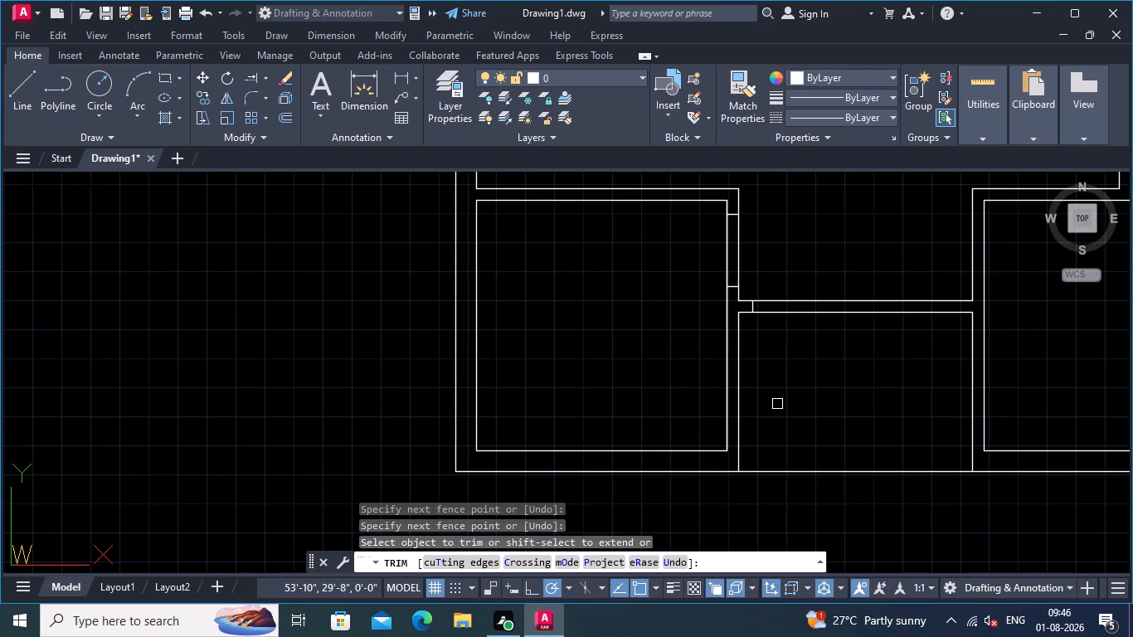
{"action": "middle_click_drag", "start_coordinate": [777, 404], "coordinate": [693, 388]}
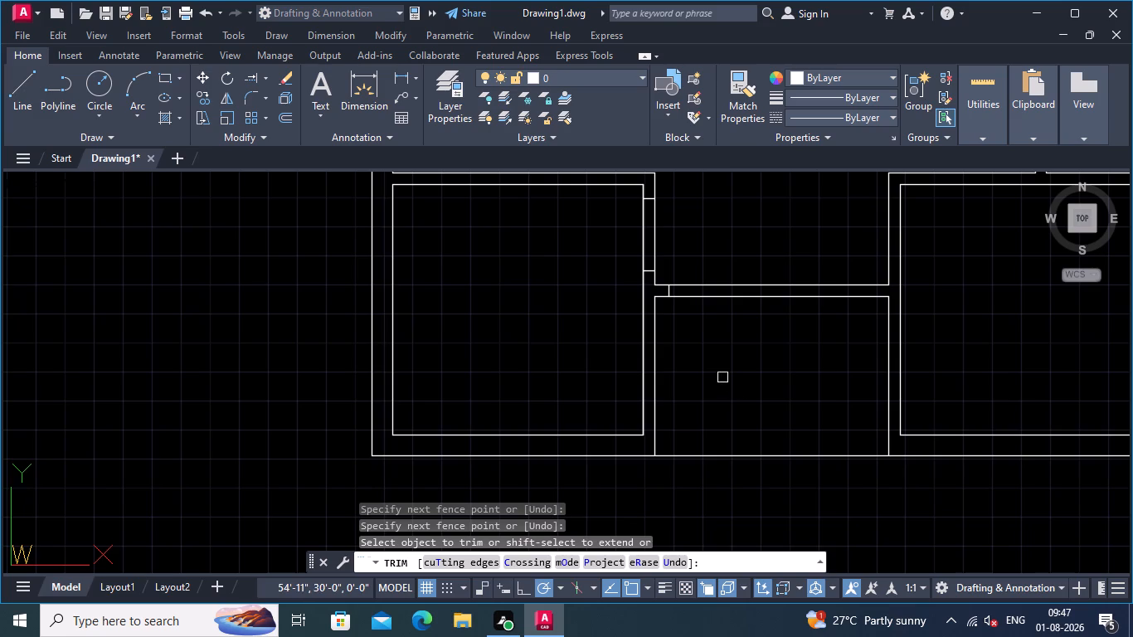
{"action": "key", "text": "Return"}
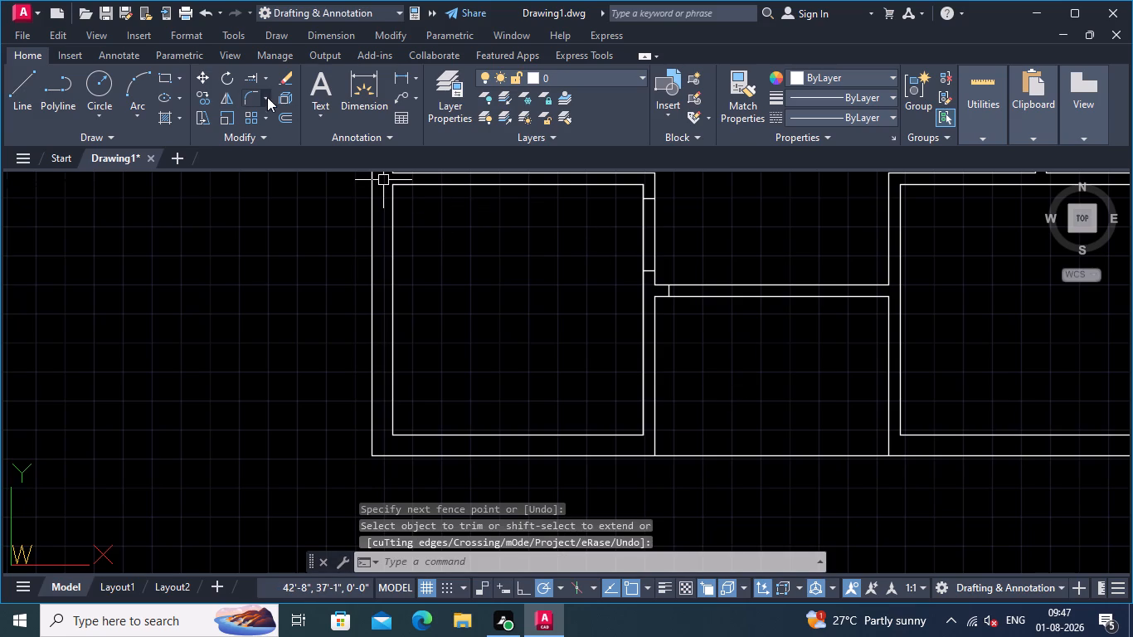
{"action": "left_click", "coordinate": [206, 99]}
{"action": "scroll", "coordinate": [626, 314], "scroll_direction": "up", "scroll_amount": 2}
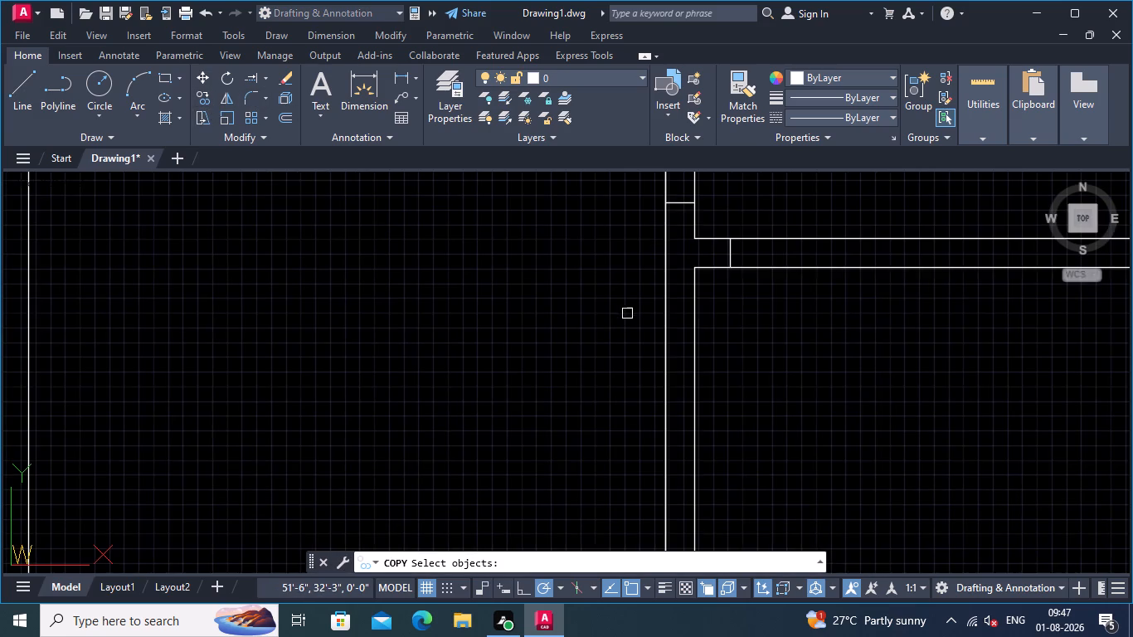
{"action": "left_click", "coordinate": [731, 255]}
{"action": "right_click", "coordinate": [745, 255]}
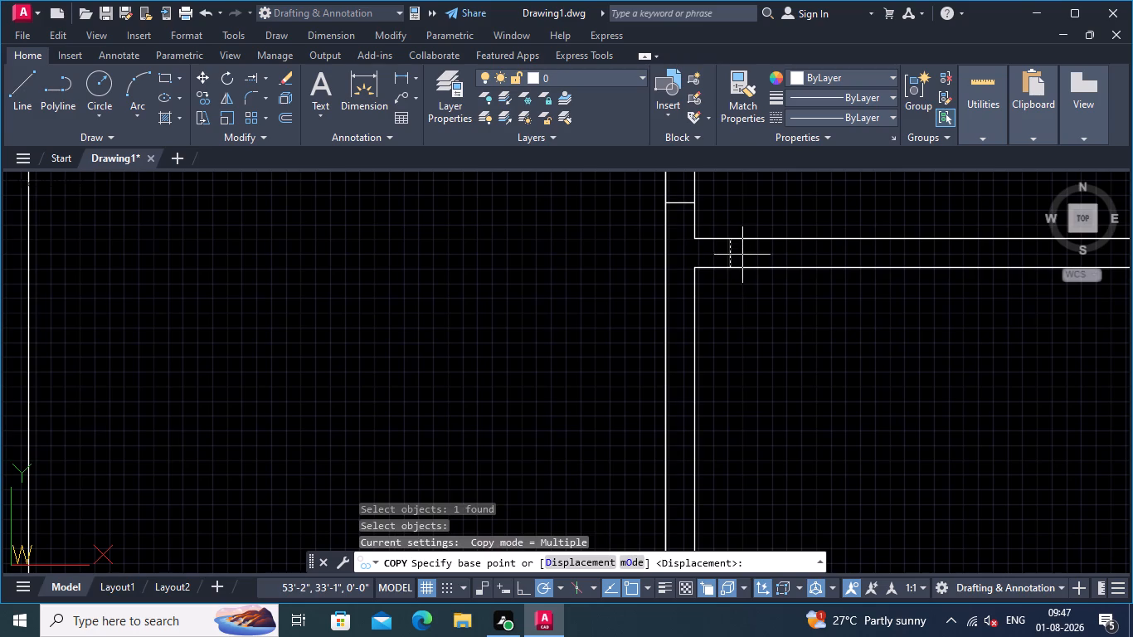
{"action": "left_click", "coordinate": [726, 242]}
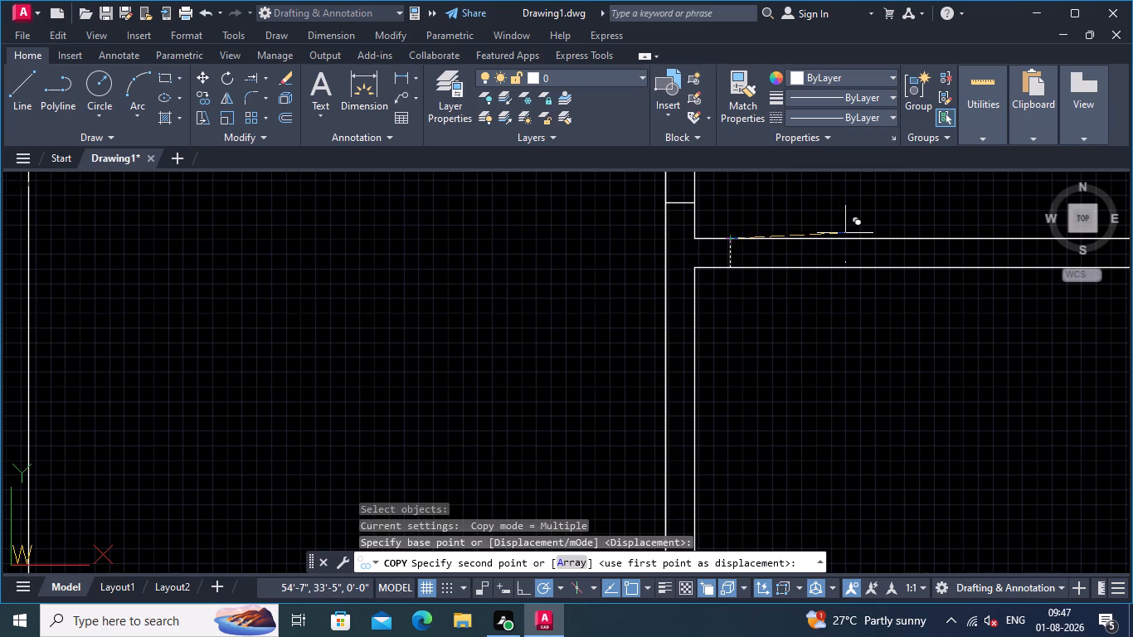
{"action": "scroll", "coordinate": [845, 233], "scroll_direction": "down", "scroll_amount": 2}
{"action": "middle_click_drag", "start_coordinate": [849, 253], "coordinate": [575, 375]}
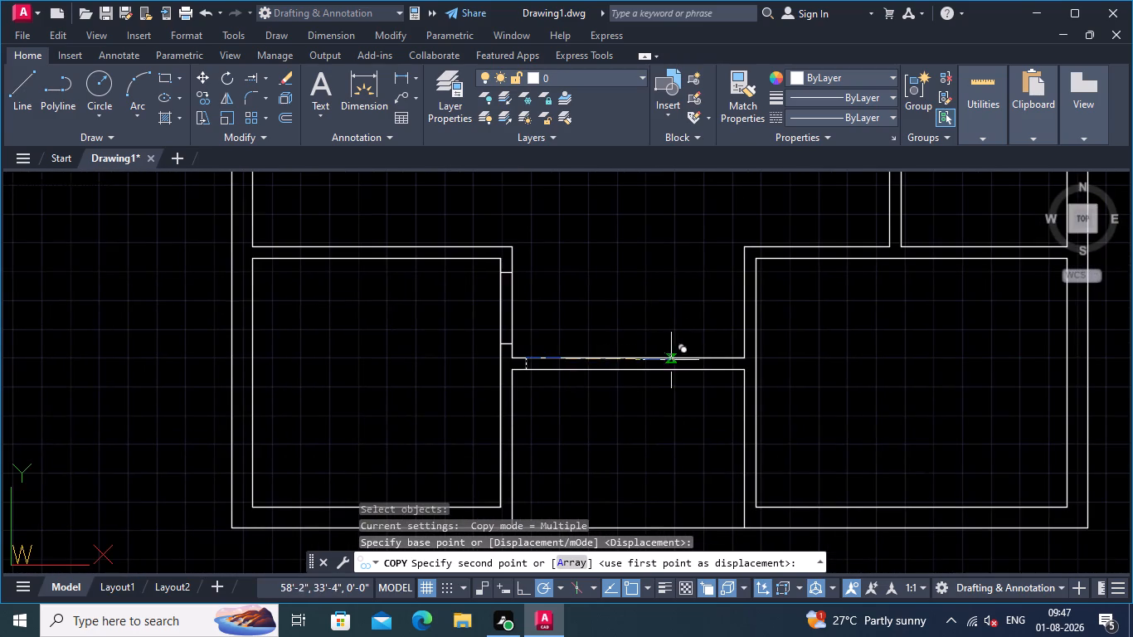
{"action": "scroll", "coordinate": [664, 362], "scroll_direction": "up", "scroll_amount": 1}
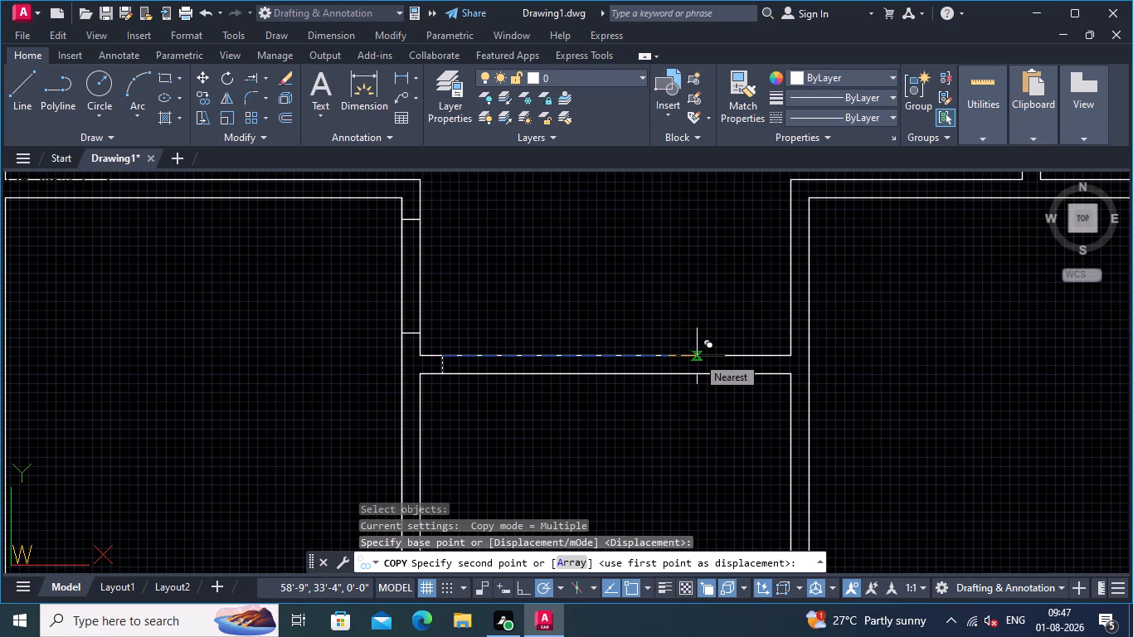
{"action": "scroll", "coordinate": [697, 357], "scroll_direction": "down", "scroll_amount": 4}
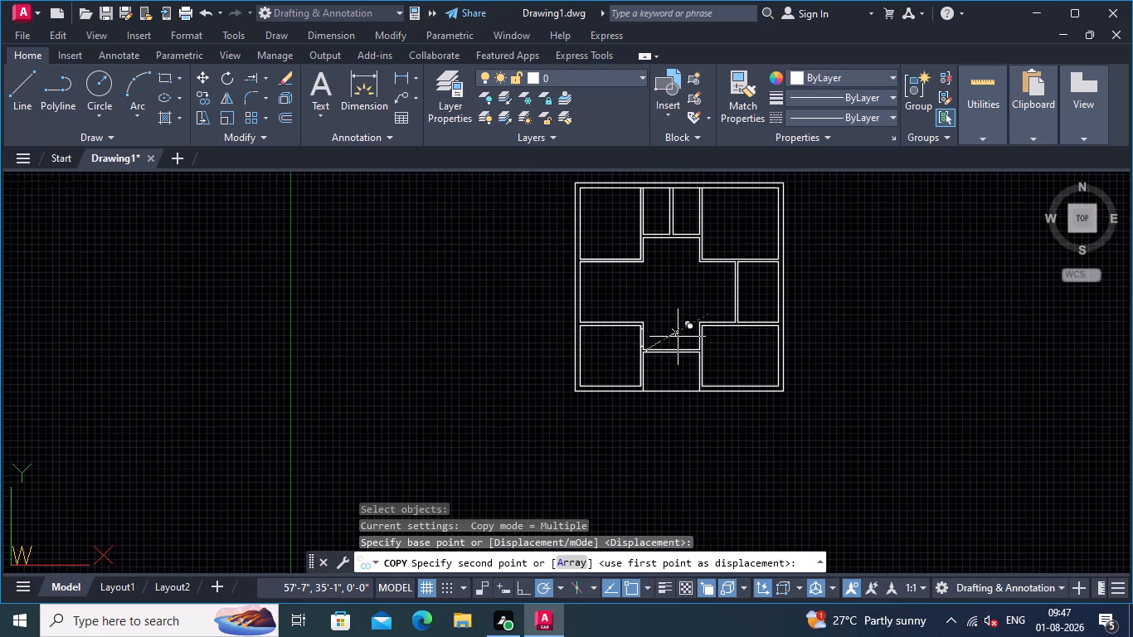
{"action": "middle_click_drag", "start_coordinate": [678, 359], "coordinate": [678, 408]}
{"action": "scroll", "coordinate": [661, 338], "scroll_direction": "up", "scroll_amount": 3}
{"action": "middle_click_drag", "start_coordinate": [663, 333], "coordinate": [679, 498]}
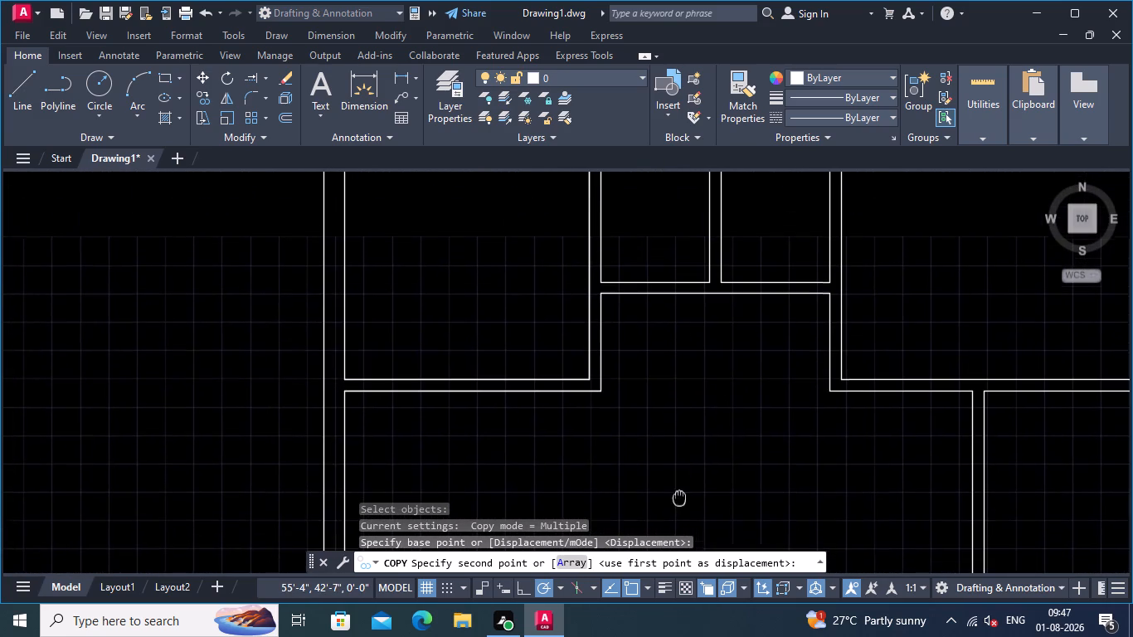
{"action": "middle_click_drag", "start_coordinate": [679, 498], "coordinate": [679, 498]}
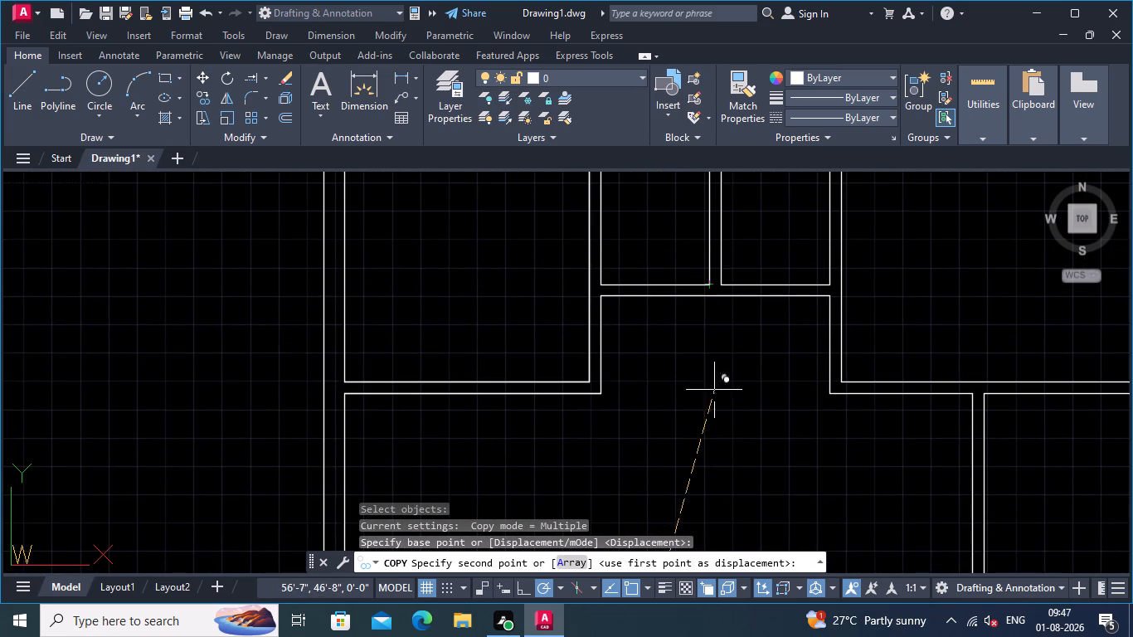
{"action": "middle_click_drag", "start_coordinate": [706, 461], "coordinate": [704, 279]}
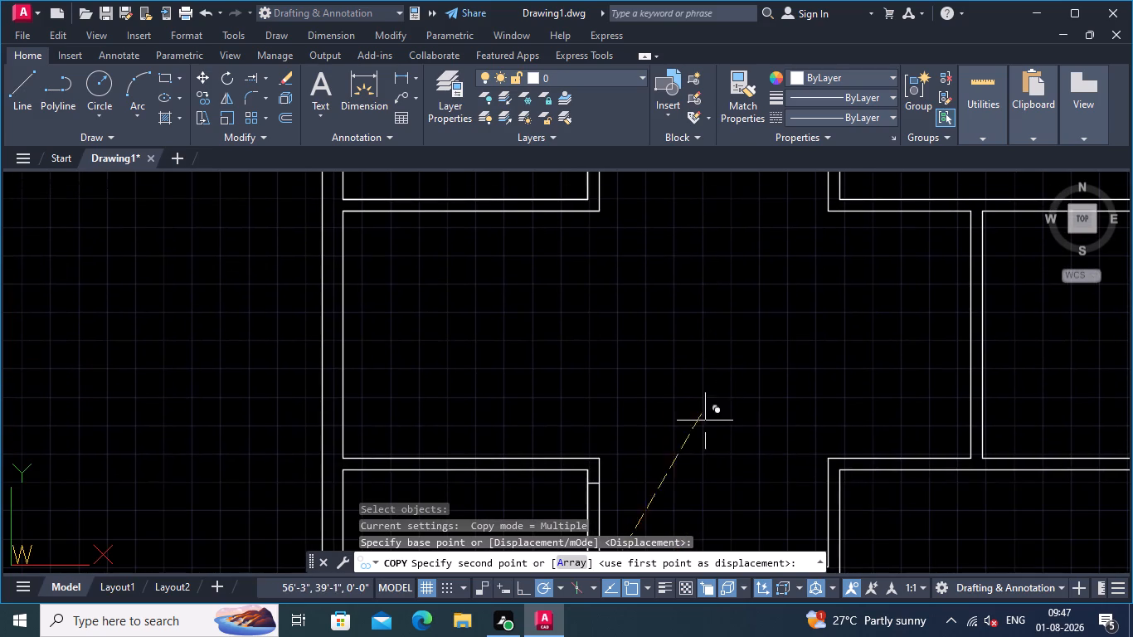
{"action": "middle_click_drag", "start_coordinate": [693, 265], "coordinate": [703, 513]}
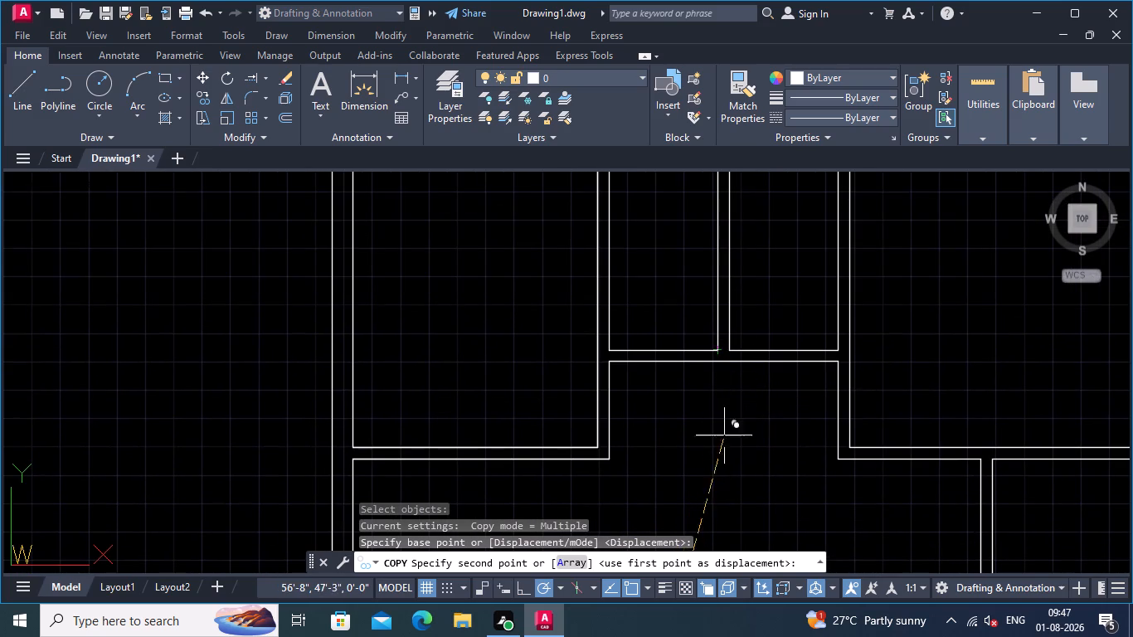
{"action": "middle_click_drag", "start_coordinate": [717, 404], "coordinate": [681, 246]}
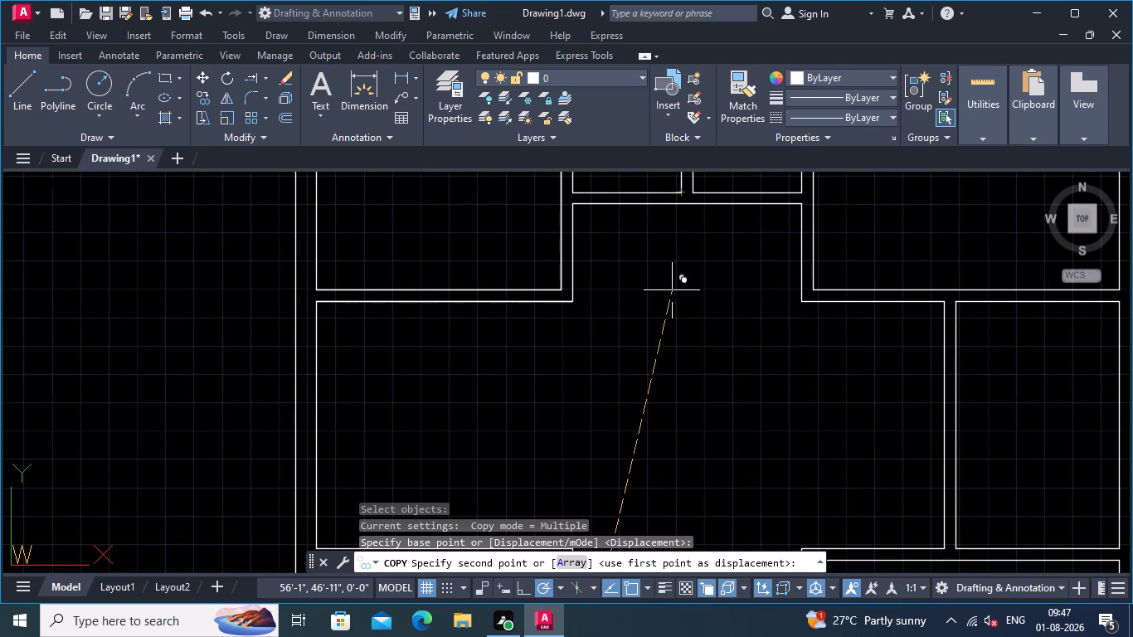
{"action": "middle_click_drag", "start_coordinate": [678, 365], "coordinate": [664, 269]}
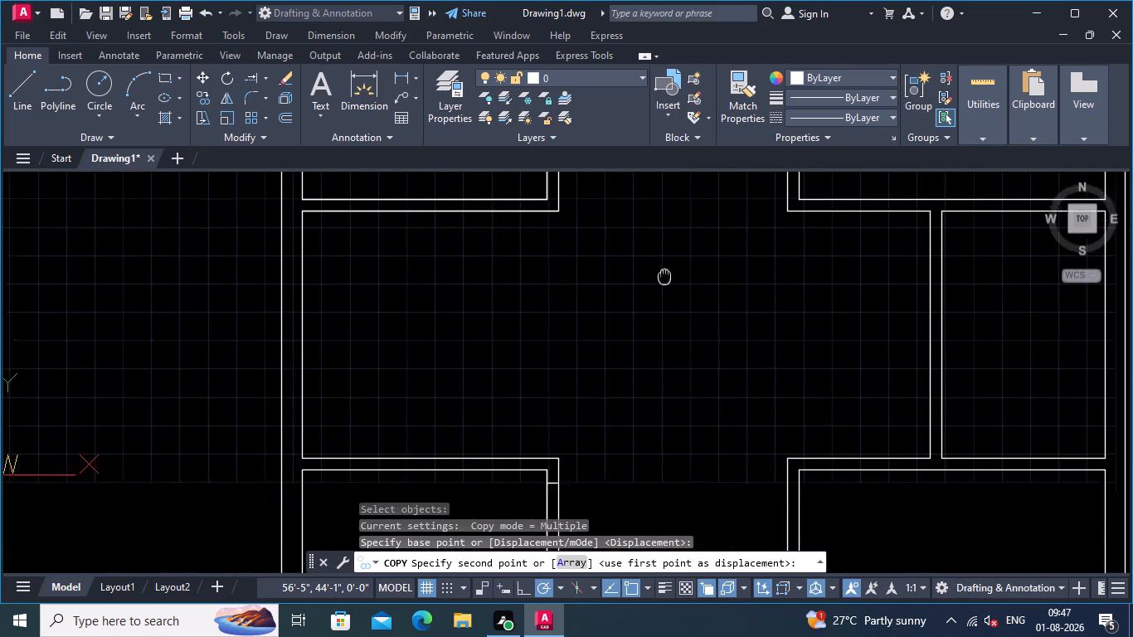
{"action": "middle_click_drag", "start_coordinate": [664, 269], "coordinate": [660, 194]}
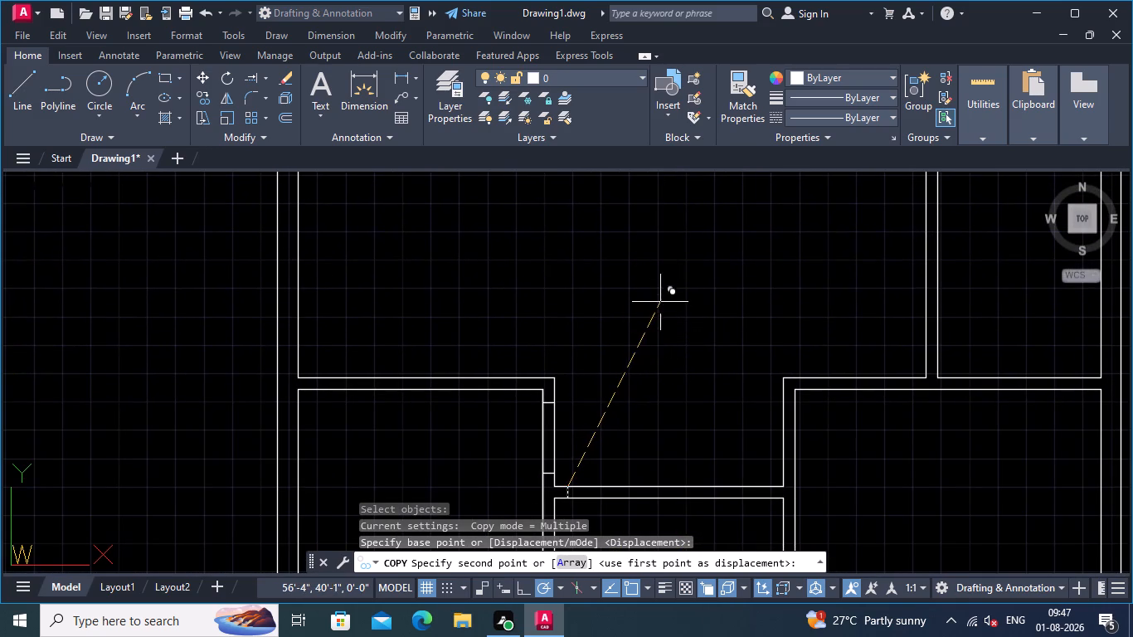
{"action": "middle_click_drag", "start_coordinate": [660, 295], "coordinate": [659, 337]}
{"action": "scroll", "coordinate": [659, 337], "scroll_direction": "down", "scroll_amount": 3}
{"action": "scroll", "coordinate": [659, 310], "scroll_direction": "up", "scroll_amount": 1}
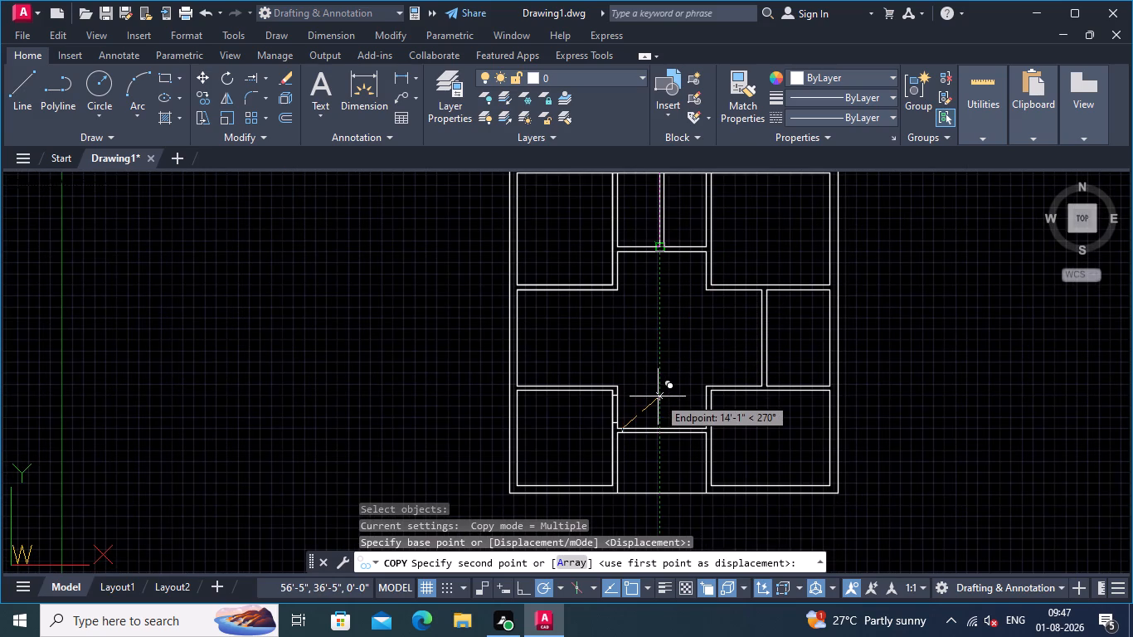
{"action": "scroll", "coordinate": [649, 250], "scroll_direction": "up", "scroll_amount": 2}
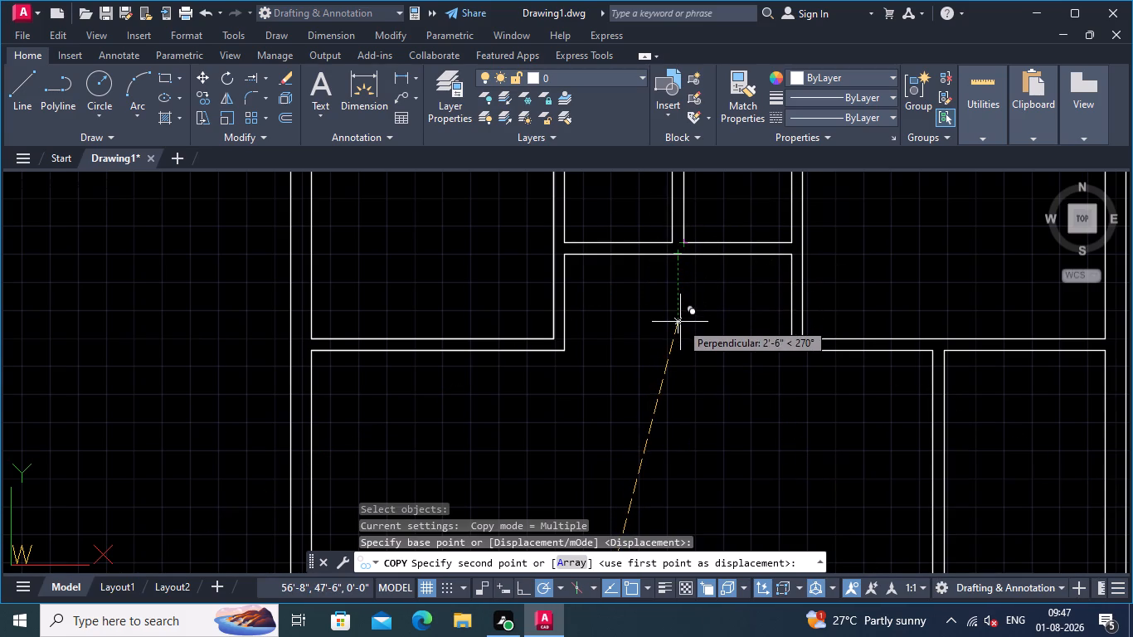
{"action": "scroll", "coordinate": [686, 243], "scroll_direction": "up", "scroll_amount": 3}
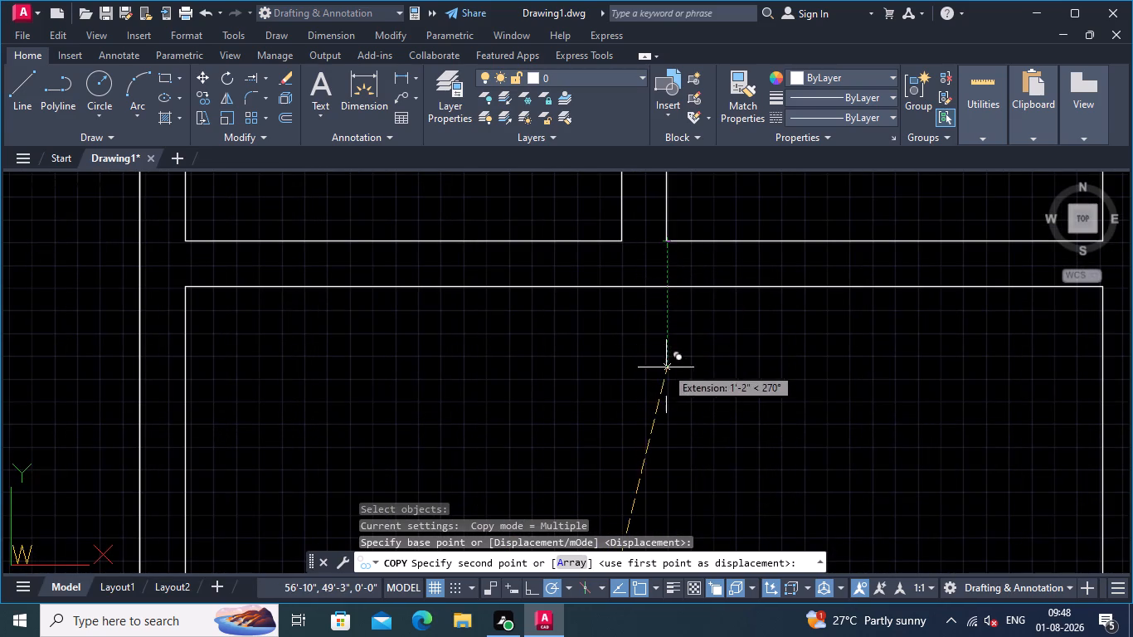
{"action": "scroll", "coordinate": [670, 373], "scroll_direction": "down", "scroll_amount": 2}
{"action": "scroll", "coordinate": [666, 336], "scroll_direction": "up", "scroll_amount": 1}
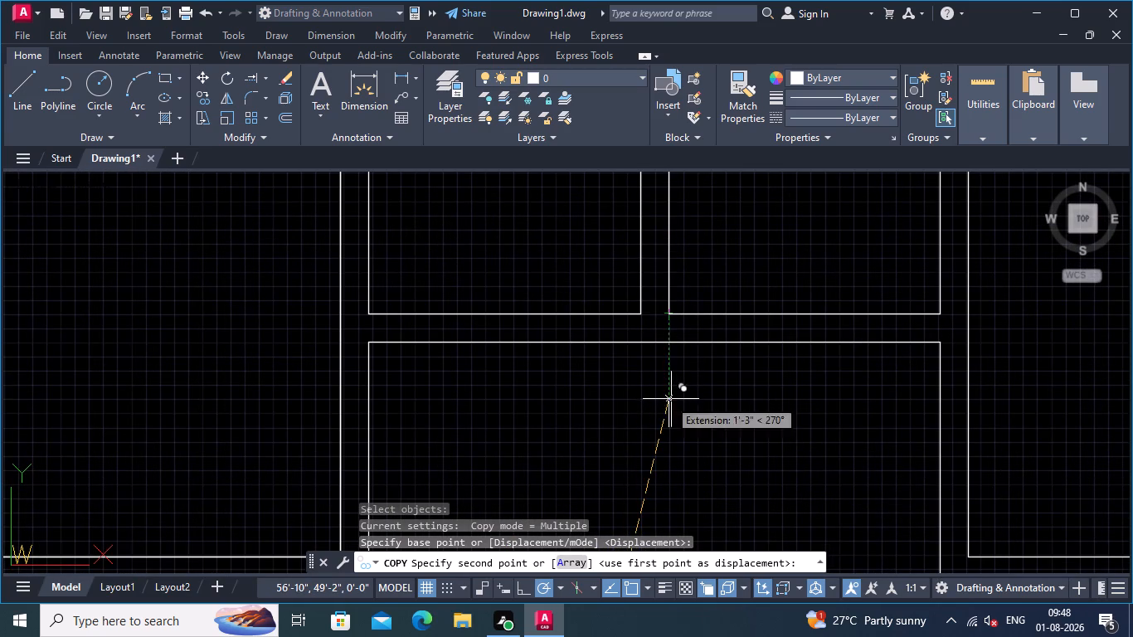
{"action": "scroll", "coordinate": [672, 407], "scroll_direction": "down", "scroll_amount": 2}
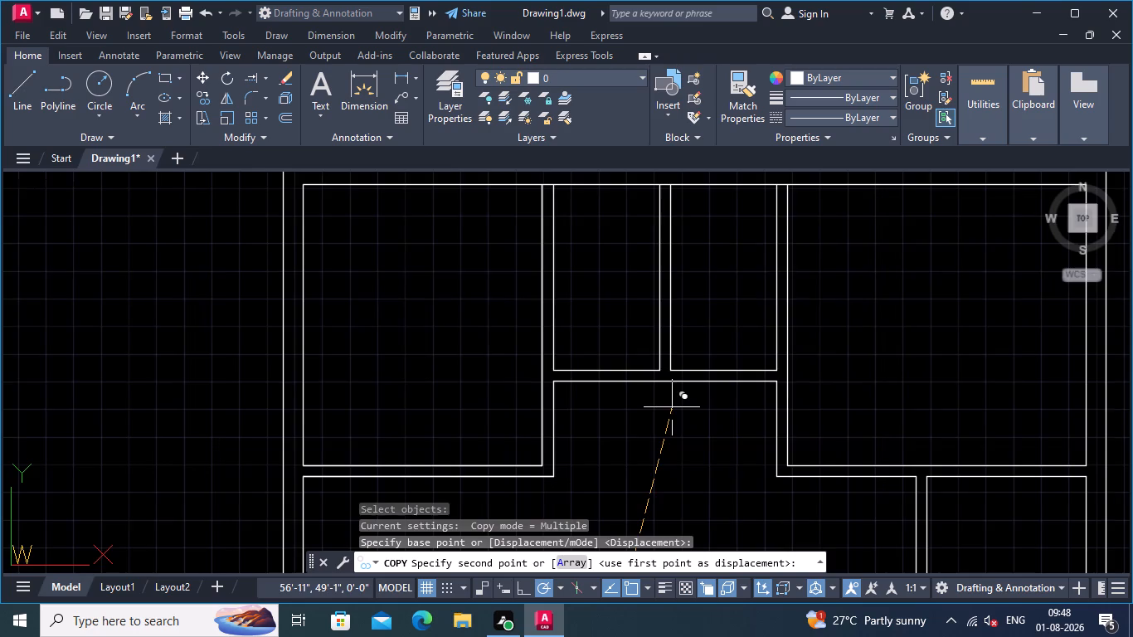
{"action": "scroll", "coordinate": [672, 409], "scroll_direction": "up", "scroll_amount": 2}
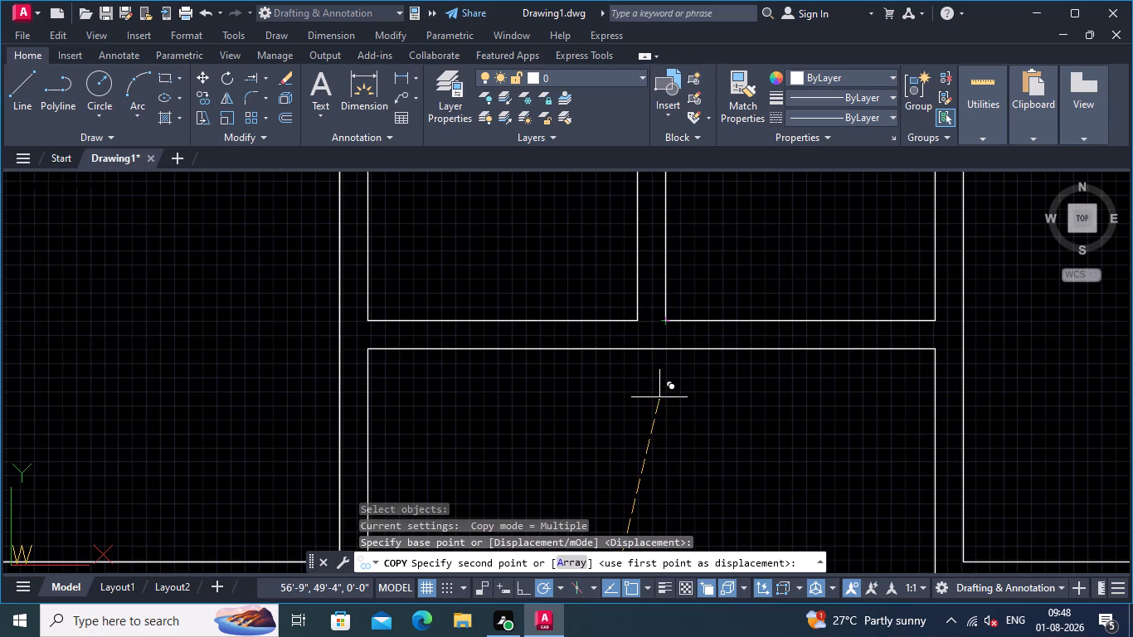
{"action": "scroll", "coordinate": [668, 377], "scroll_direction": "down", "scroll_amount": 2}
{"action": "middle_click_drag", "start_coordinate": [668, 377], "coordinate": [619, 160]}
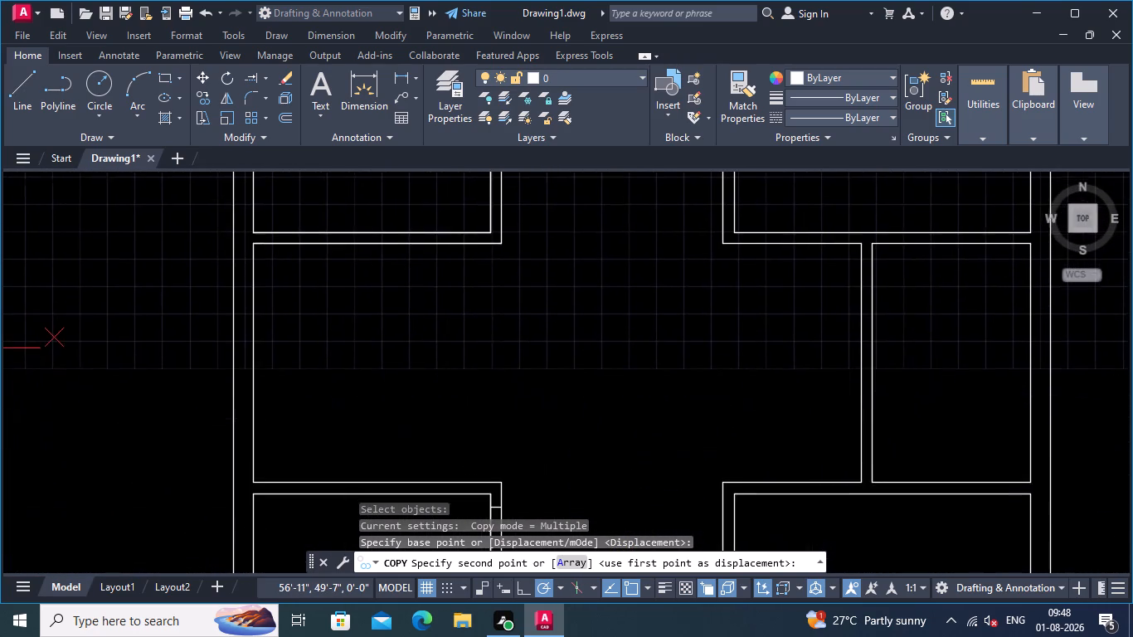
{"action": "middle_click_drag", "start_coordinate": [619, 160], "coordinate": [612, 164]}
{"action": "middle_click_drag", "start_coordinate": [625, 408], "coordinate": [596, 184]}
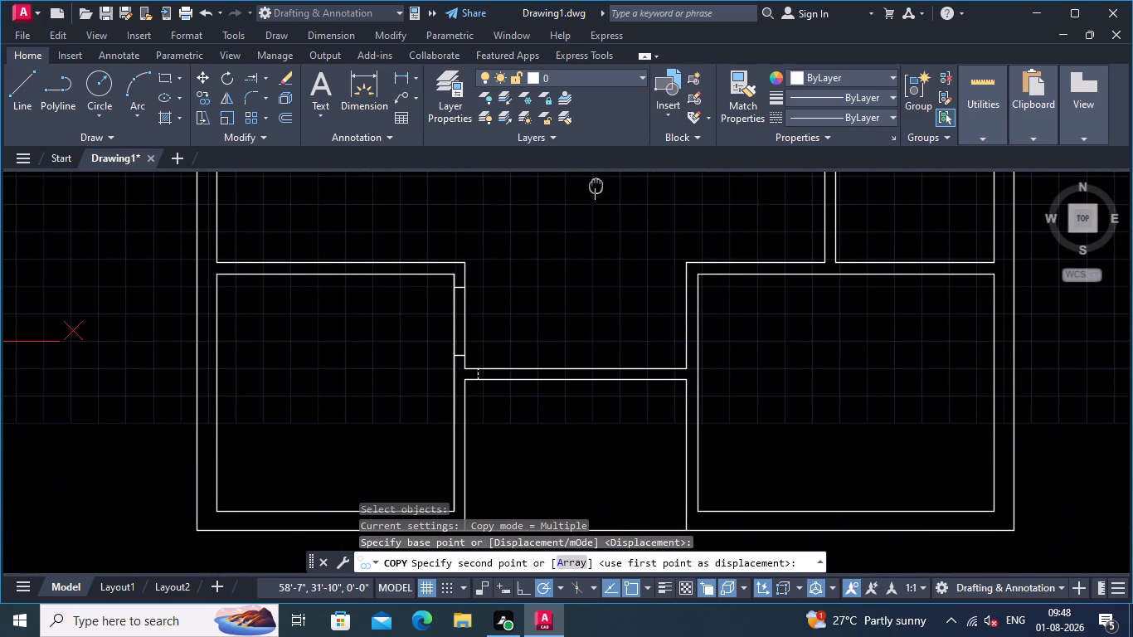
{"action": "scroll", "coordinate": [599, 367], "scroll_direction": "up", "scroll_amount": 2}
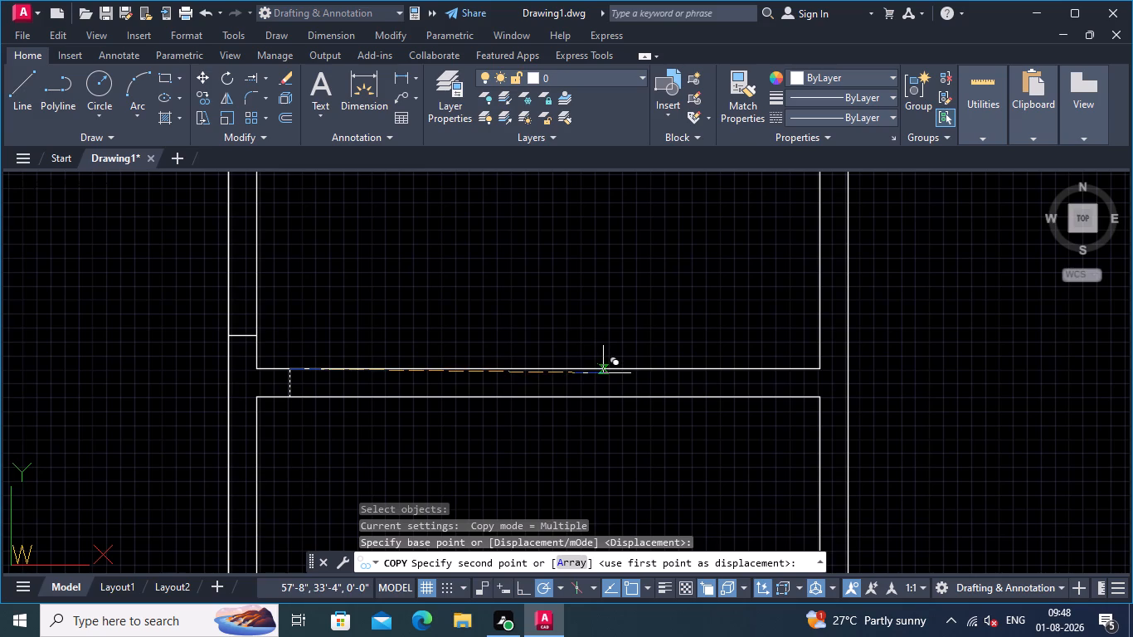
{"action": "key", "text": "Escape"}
Draw a vertical guide line from the lower end of the two small upper rooms' divider (right face) down to the central partition's upper line.
{"action": "scroll", "coordinate": [590, 323], "scroll_direction": "down", "scroll_amount": 2}
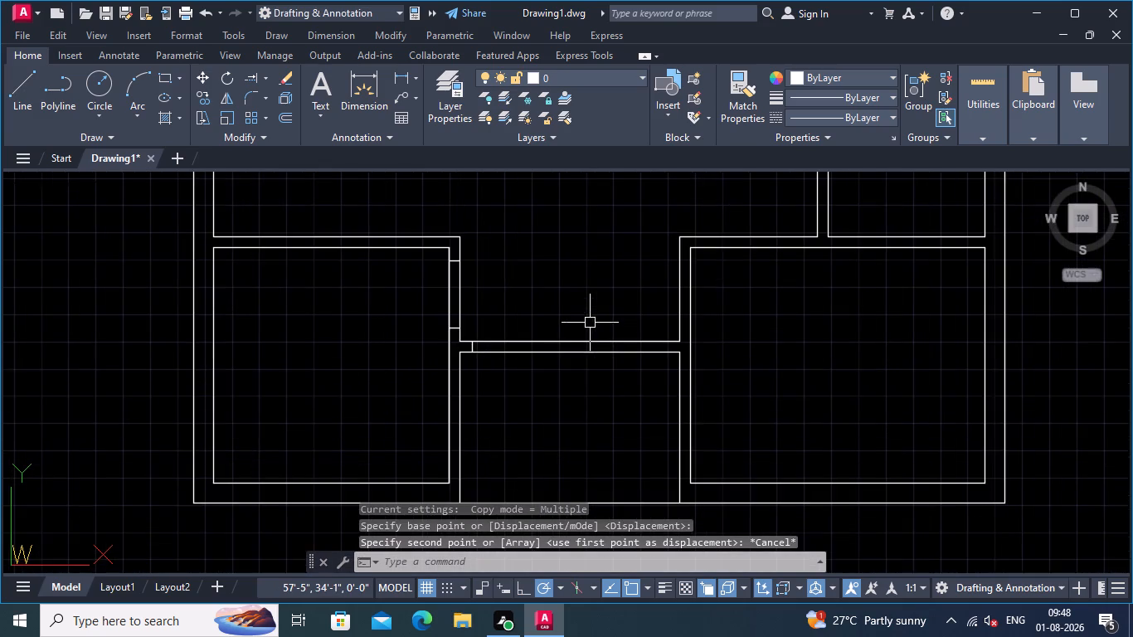
{"action": "middle_click_drag", "start_coordinate": [591, 318], "coordinate": [623, 436]}
{"action": "scroll", "coordinate": [623, 396], "scroll_direction": "down", "scroll_amount": 3}
{"action": "middle_click_drag", "start_coordinate": [613, 386], "coordinate": [620, 372]}
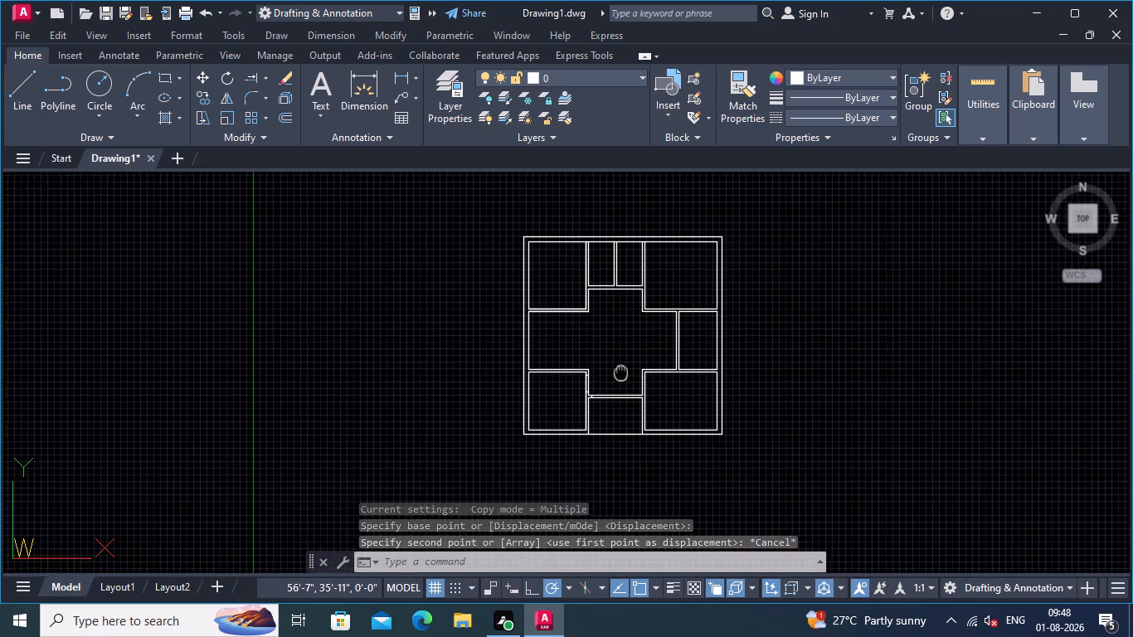
{"action": "scroll", "coordinate": [614, 341], "scroll_direction": "up", "scroll_amount": 1}
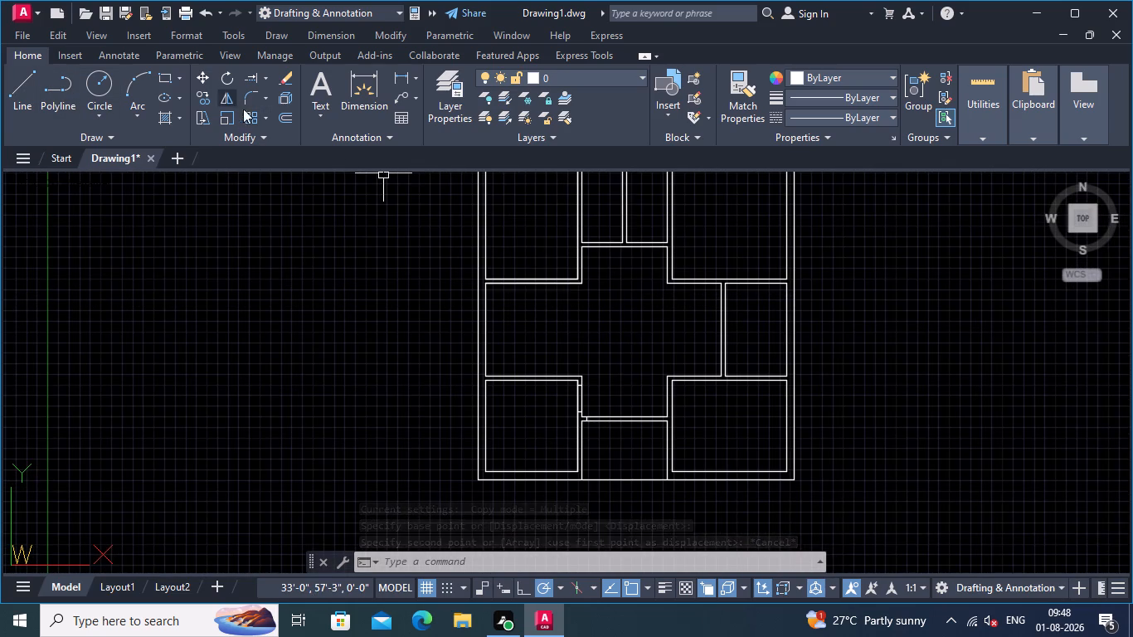
{"action": "left_click", "coordinate": [23, 75]}
{"action": "middle_click_drag", "start_coordinate": [631, 322], "coordinate": [603, 348]}
{"action": "scroll", "coordinate": [606, 326], "scroll_direction": "up", "scroll_amount": 3}
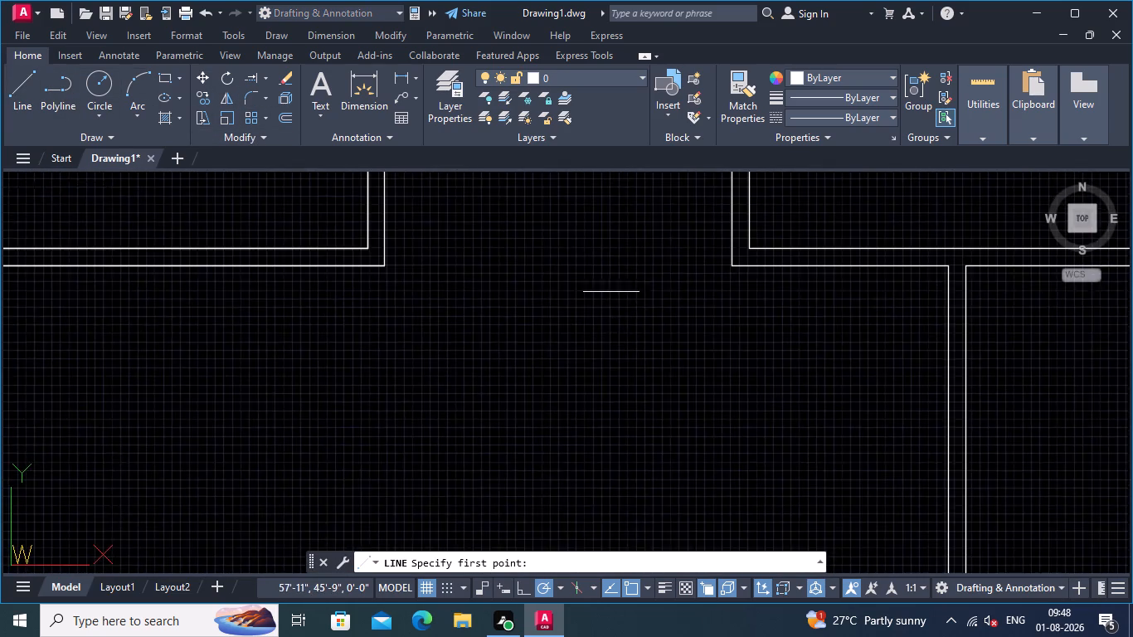
{"action": "scroll", "coordinate": [608, 299], "scroll_direction": "down", "scroll_amount": 2}
{"action": "middle_click_drag", "start_coordinate": [608, 329], "coordinate": [608, 358]}
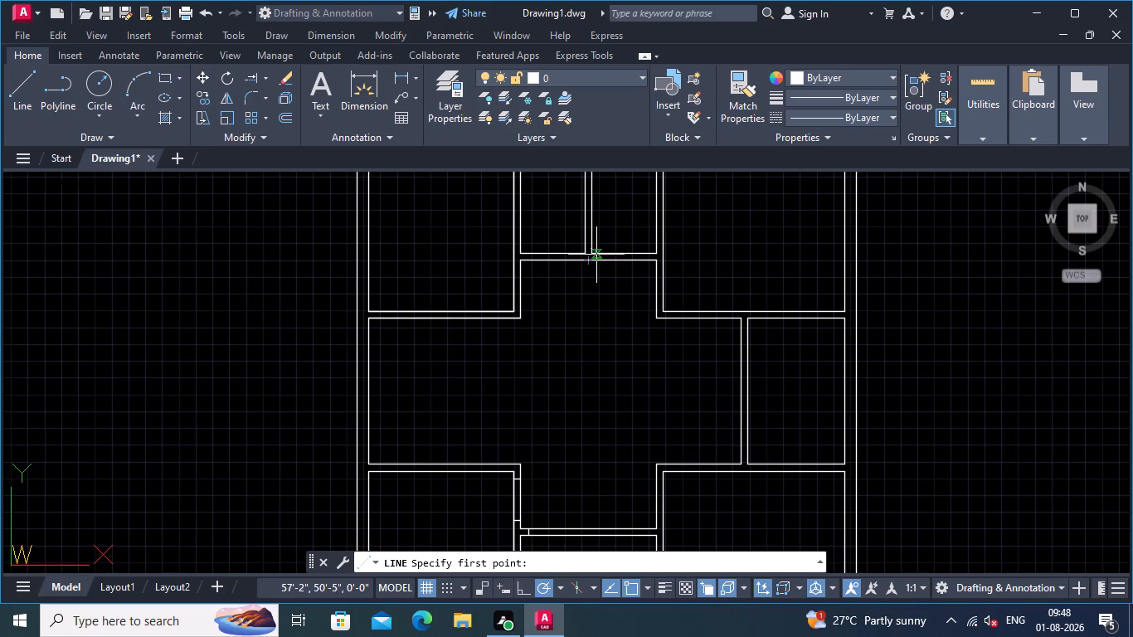
{"action": "scroll", "coordinate": [596, 255], "scroll_direction": "up", "scroll_amount": 2}
{"action": "left_click", "coordinate": [583, 253]}
{"action": "middle_click_drag", "start_coordinate": [583, 370], "coordinate": [583, 230]}
{"action": "scroll", "coordinate": [584, 352], "scroll_direction": "down", "scroll_amount": 1}
{"action": "middle_click_drag", "start_coordinate": [587, 363], "coordinate": [581, 148]}
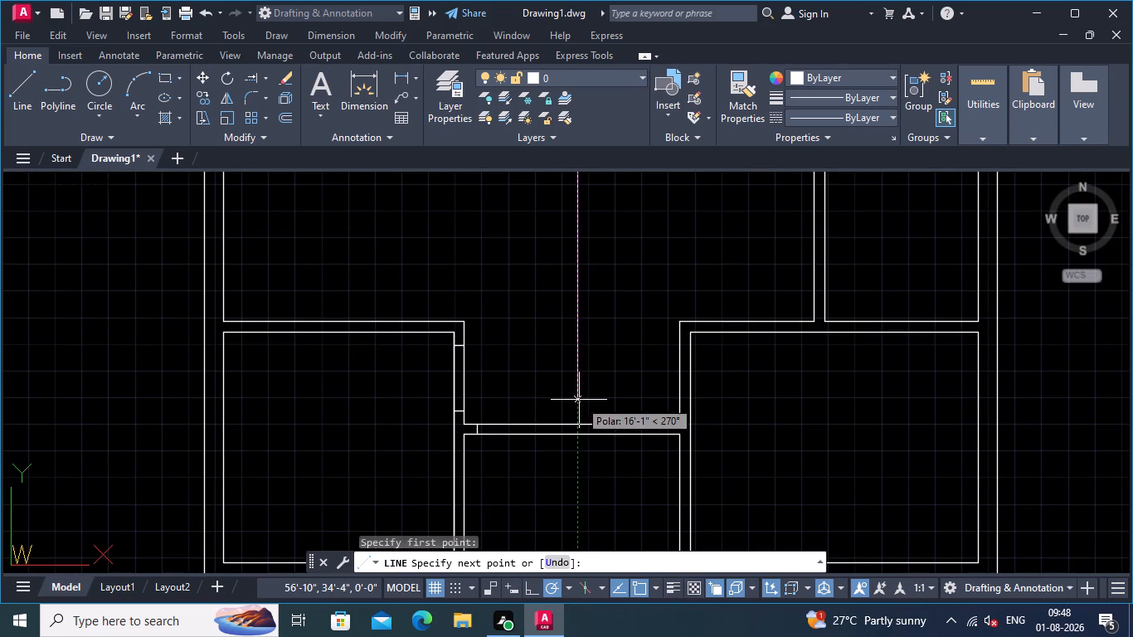
{"action": "scroll", "coordinate": [576, 433], "scroll_direction": "up", "scroll_amount": 1}
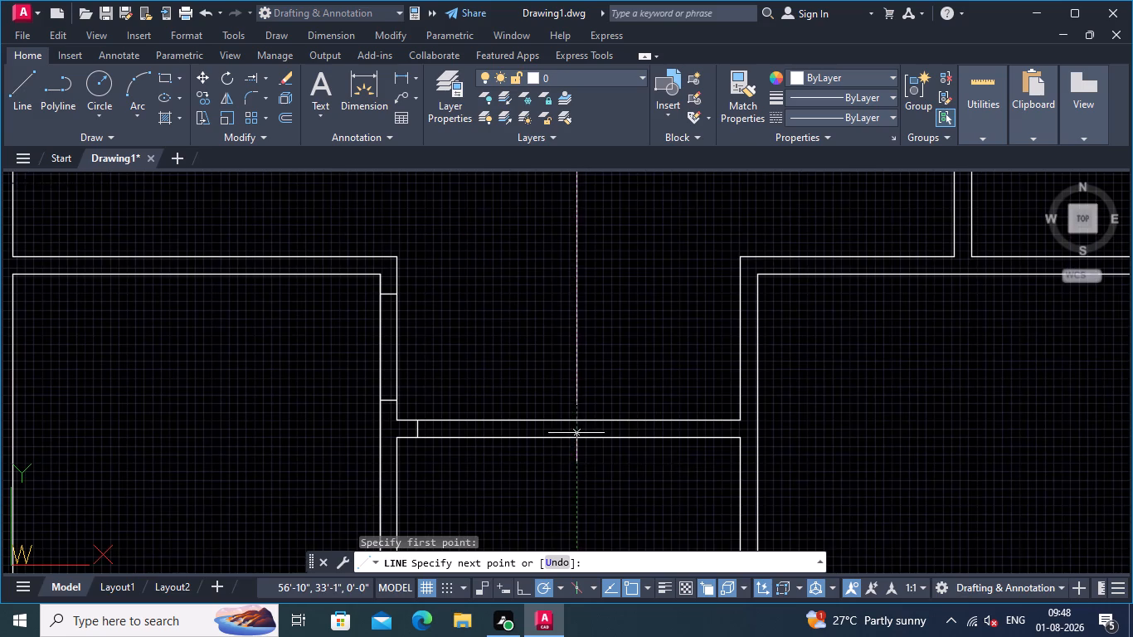
{"action": "left_click", "coordinate": [578, 423]}
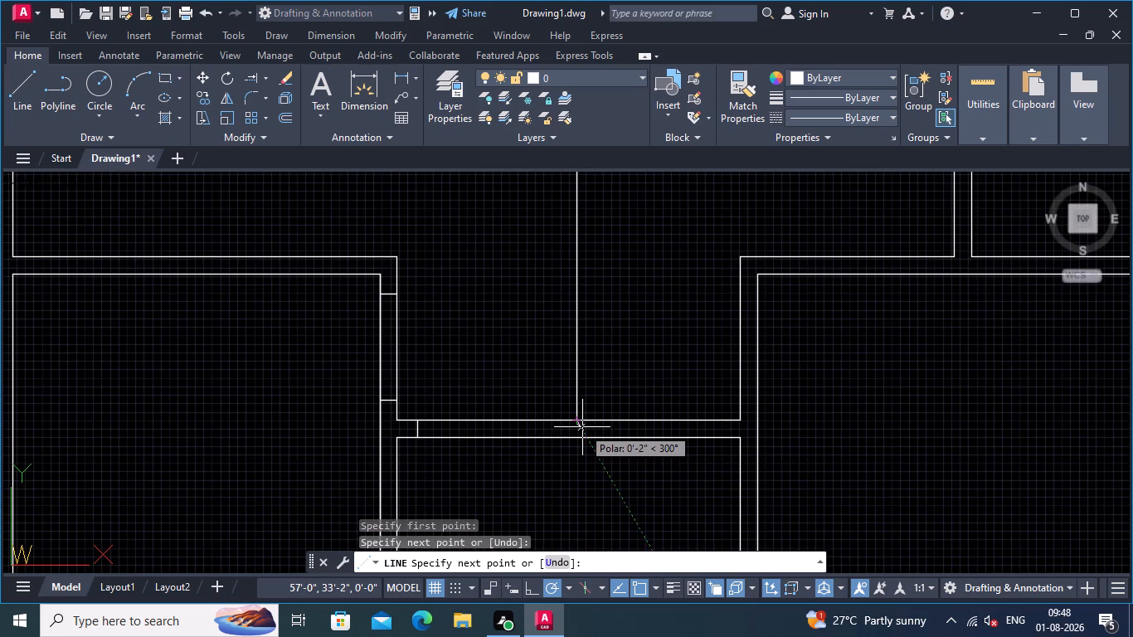
{"action": "key", "text": "Return"}
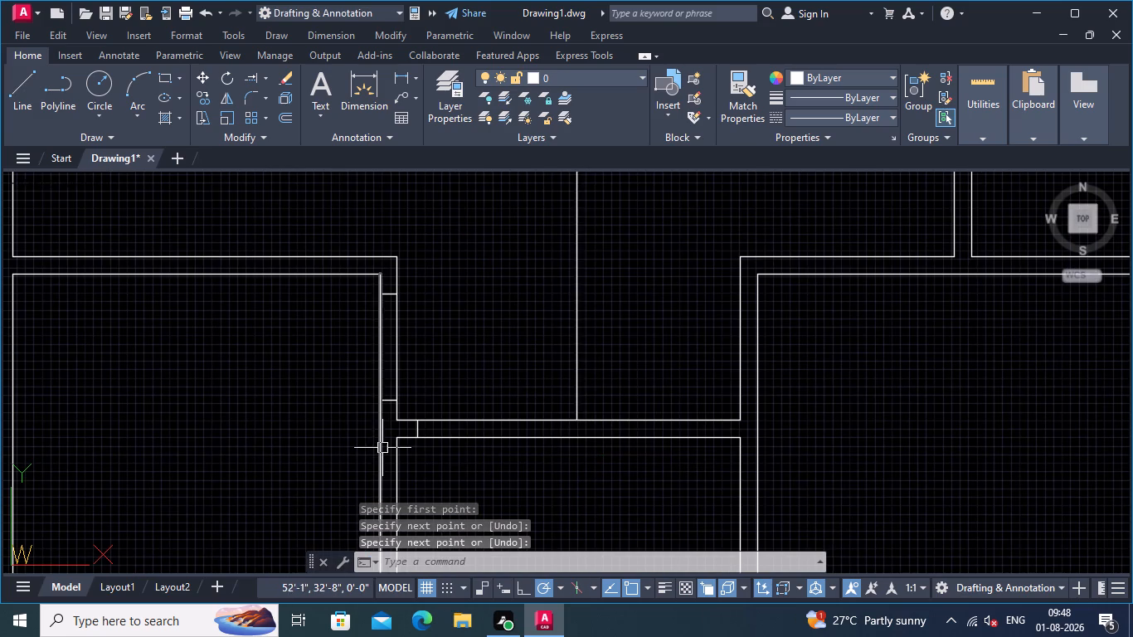
Copy the short jamb line across the central partition from its upper end to the foot of the vertical guide line.
{"action": "scroll", "coordinate": [382, 448], "scroll_direction": "up", "scroll_amount": 2}
{"action": "left_click", "coordinate": [464, 408]}
{"action": "right_click", "coordinate": [556, 318]}
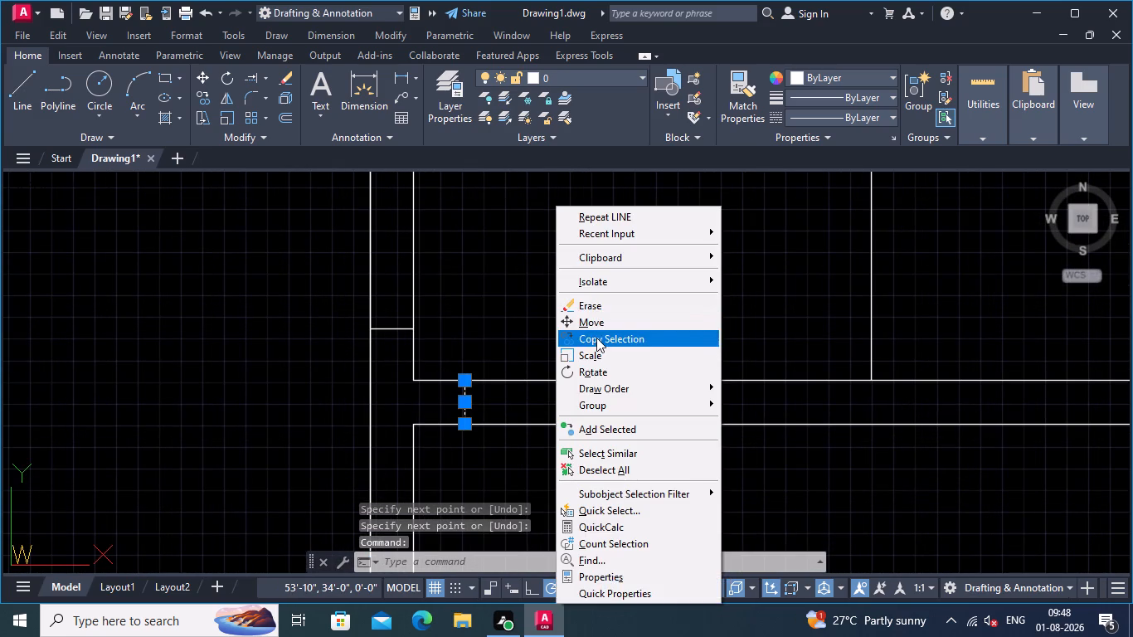
{"action": "left_click", "coordinate": [596, 338]}
{"action": "left_click", "coordinate": [464, 385]}
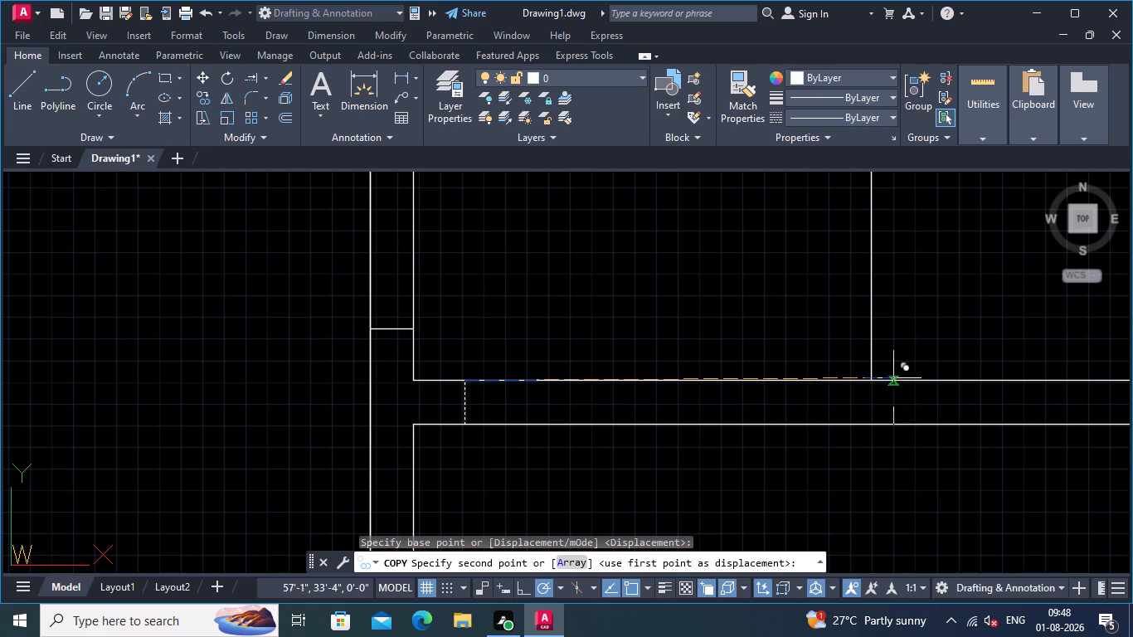
{"action": "left_click", "coordinate": [873, 384]}
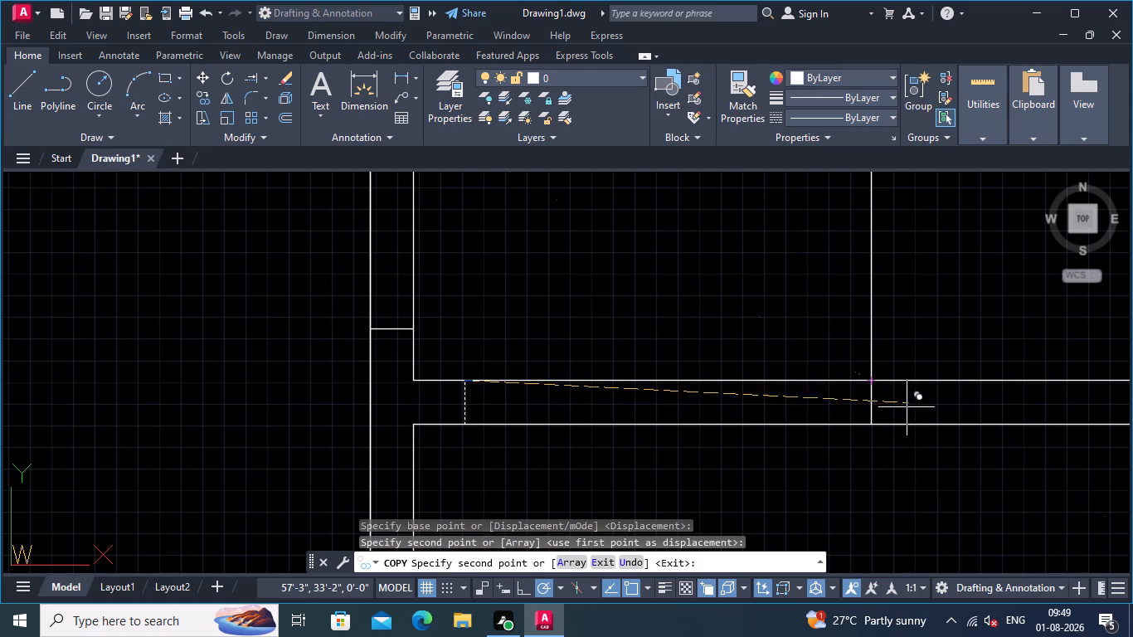
{"action": "key", "text": "Return"}
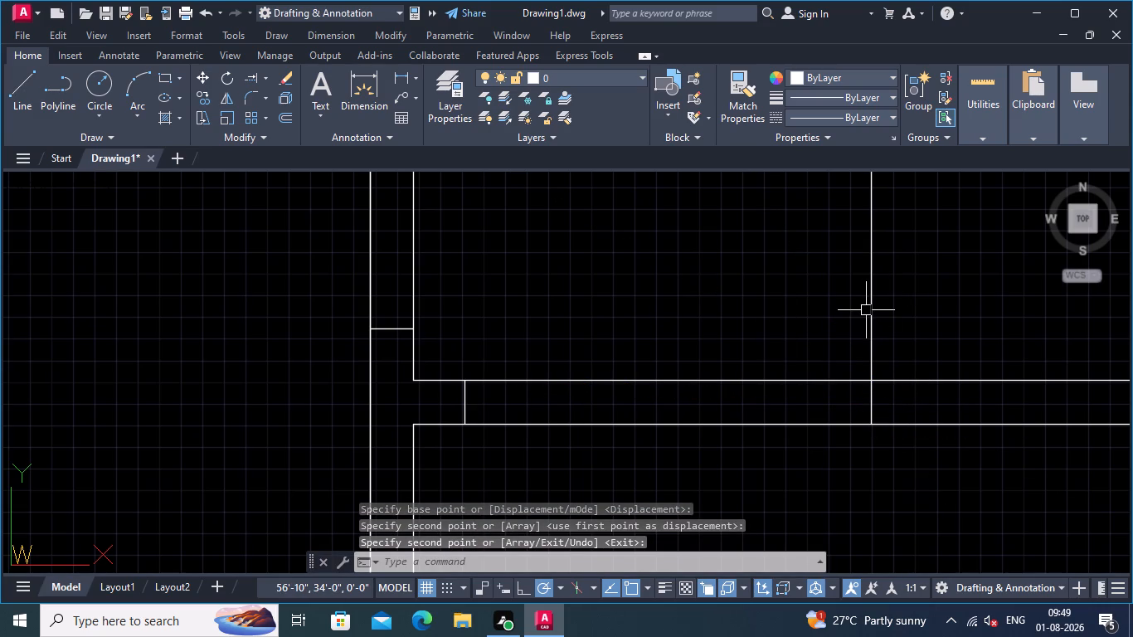
Erase the vertical guide line above the central partition.
{"action": "left_click", "coordinate": [873, 309]}
{"action": "key", "text": "Delete"}
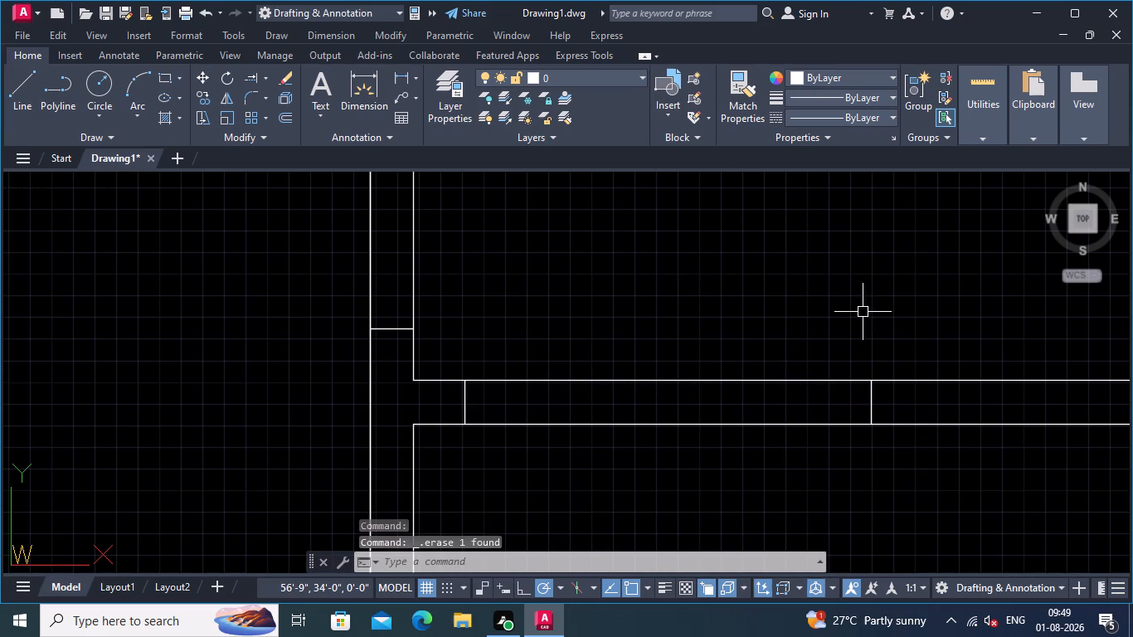
Trim the central partition's upper line between its two short jamb lines.
{"action": "scroll", "coordinate": [851, 312], "scroll_direction": "down", "scroll_amount": 2}
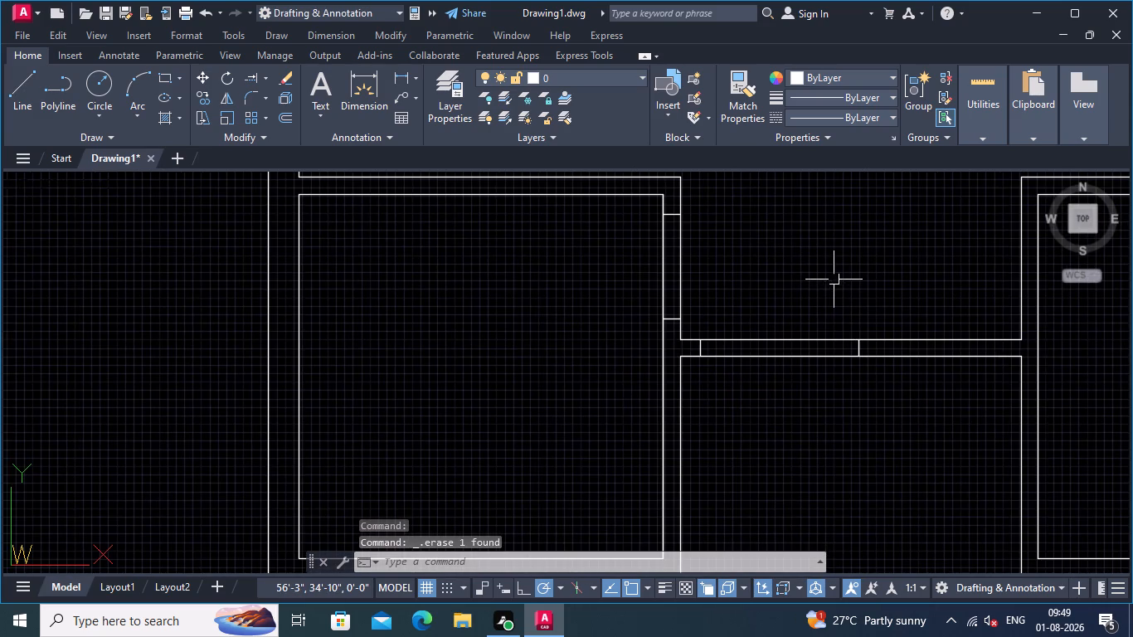
{"action": "middle_click_drag", "start_coordinate": [834, 278], "coordinate": [805, 246]}
{"action": "middle_click_drag", "start_coordinate": [805, 246], "coordinate": [779, 270]}
{"action": "scroll", "coordinate": [761, 291], "scroll_direction": "up", "scroll_amount": 1}
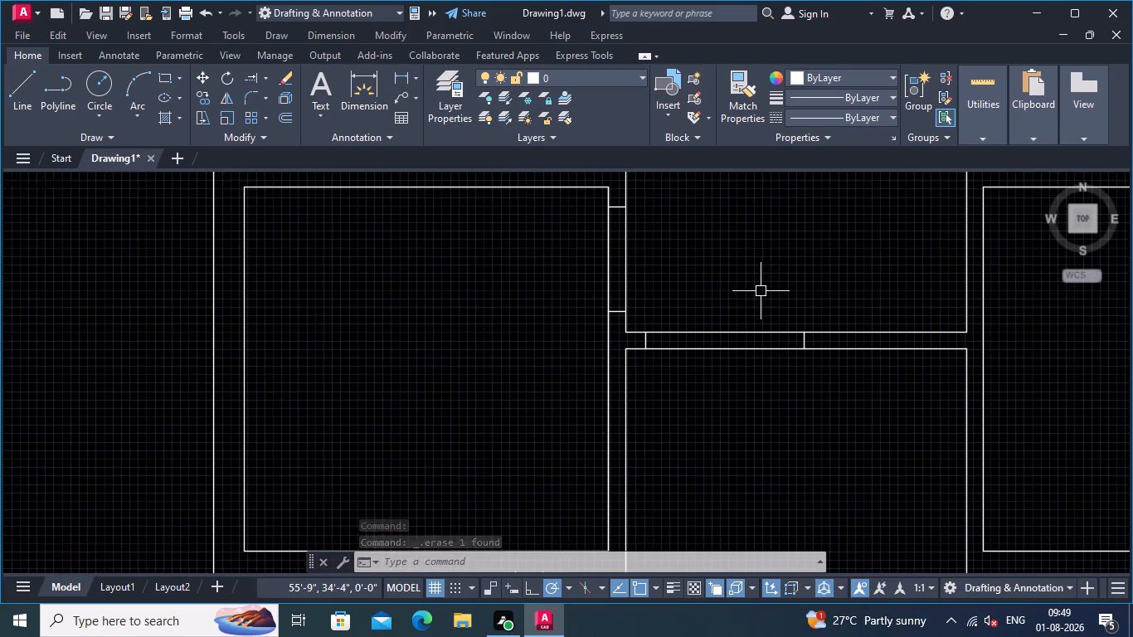
{"action": "type", "text": "TR"}
{"action": "key", "text": "Return"}
{"action": "left_click", "coordinate": [755, 305]}
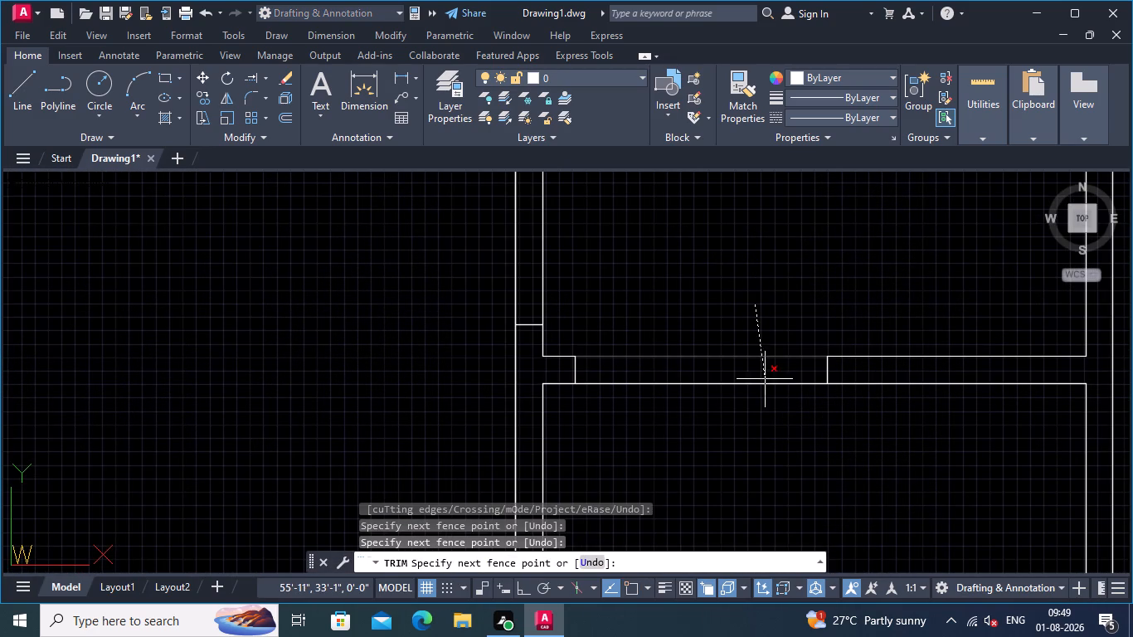
{"action": "left_click", "coordinate": [757, 366]}
{"action": "scroll", "coordinate": [722, 243], "scroll_direction": "down", "scroll_amount": 2}
{"action": "middle_click_drag", "start_coordinate": [722, 243], "coordinate": [683, 248]}
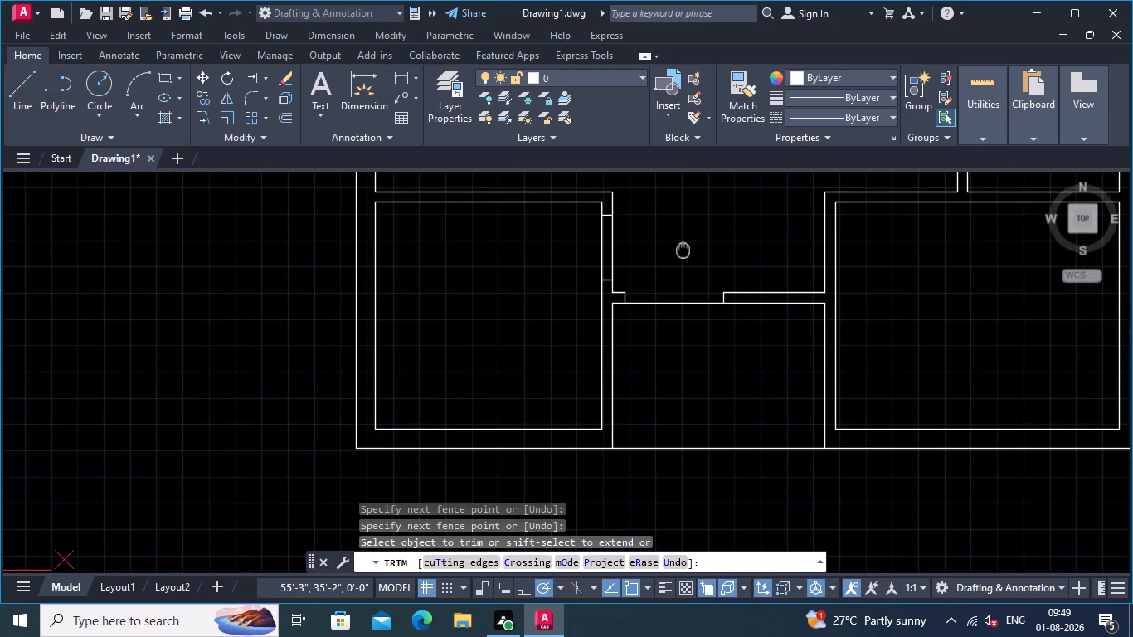
{"action": "middle_click_drag", "start_coordinate": [683, 248], "coordinate": [669, 252]}
{"action": "middle_click_drag", "start_coordinate": [740, 392], "coordinate": [713, 404]}
{"action": "middle_click_drag", "start_coordinate": [709, 397], "coordinate": [681, 453]}
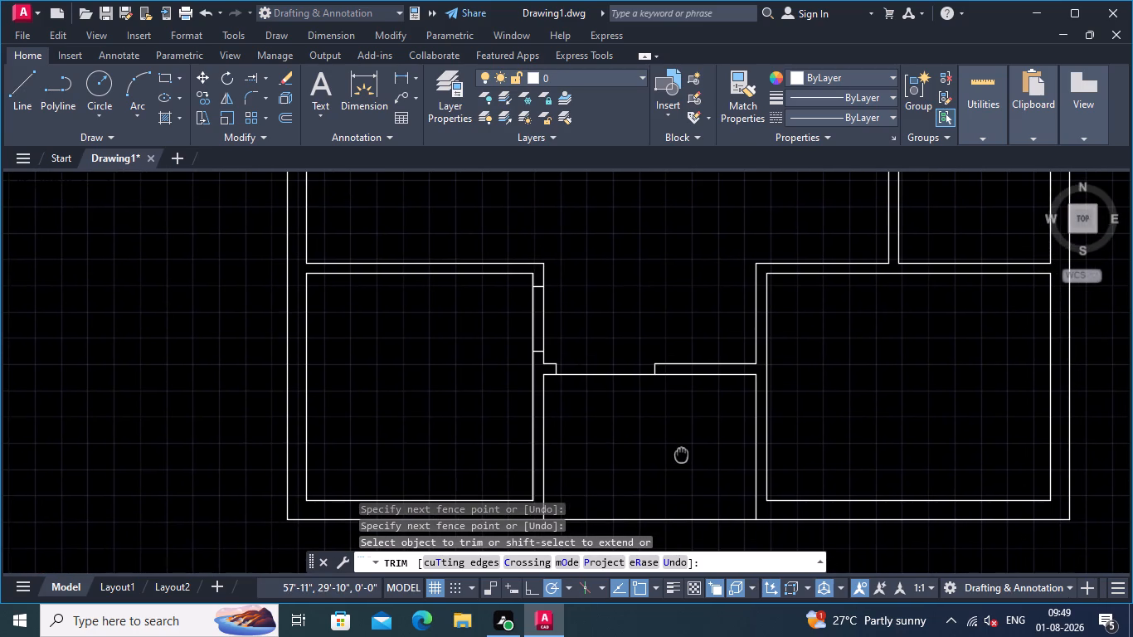
{"action": "middle_click_drag", "start_coordinate": [681, 453], "coordinate": [678, 457]}
{"action": "middle_click_drag", "start_coordinate": [678, 457], "coordinate": [673, 403]}
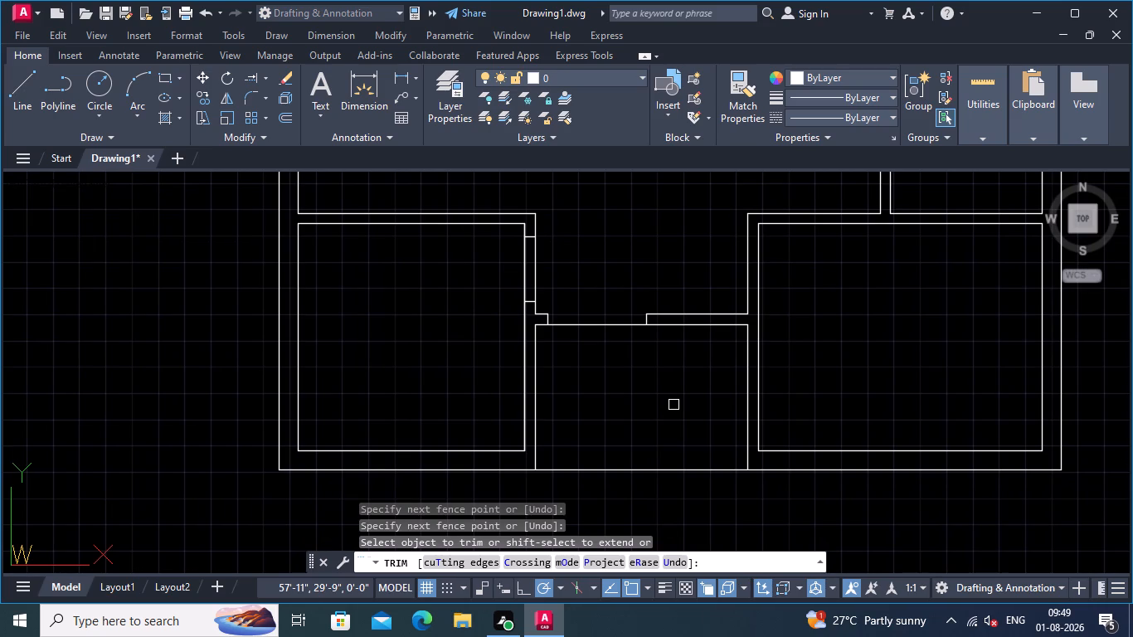
{"action": "scroll", "coordinate": [750, 364], "scroll_direction": "down", "scroll_amount": 1}
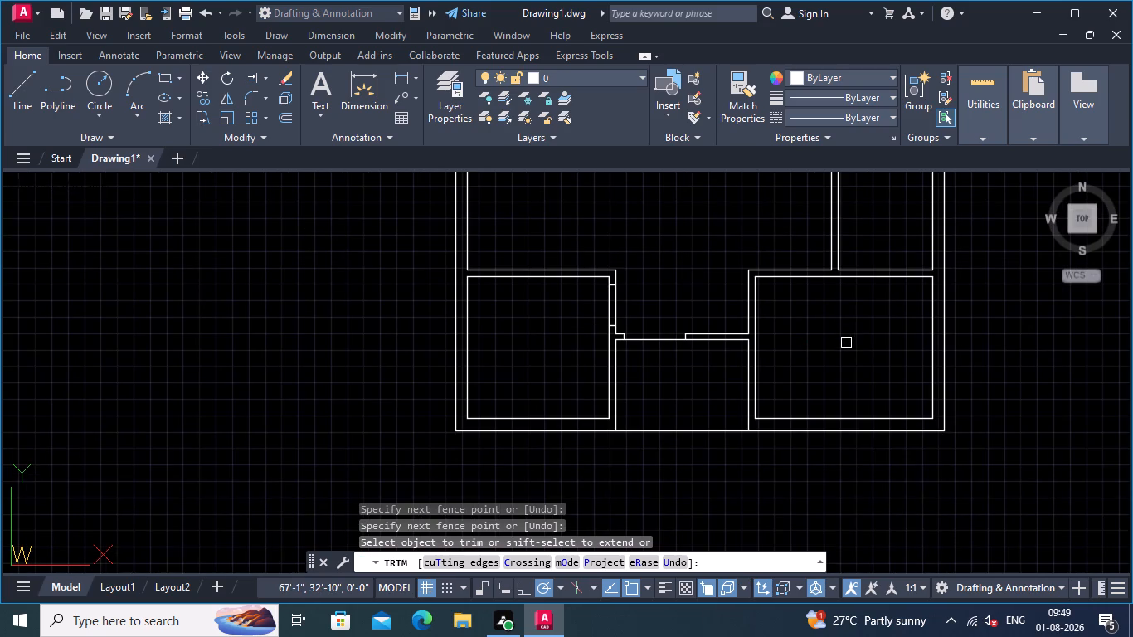
{"action": "middle_click_drag", "start_coordinate": [846, 343], "coordinate": [775, 294]}
{"action": "key", "text": "Escape"}
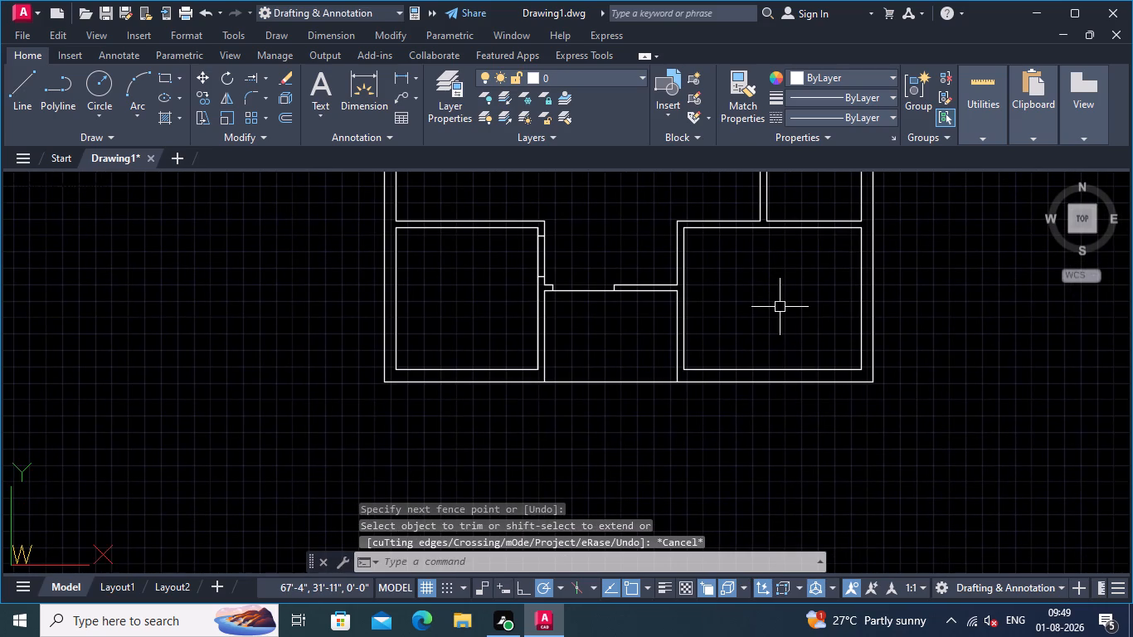
Extend the lower-right room's left wall line down to the bottom outer wall's outer line.
{"action": "scroll", "coordinate": [732, 312], "scroll_direction": "up", "scroll_amount": 1}
{"action": "right_click", "coordinate": [730, 312]}
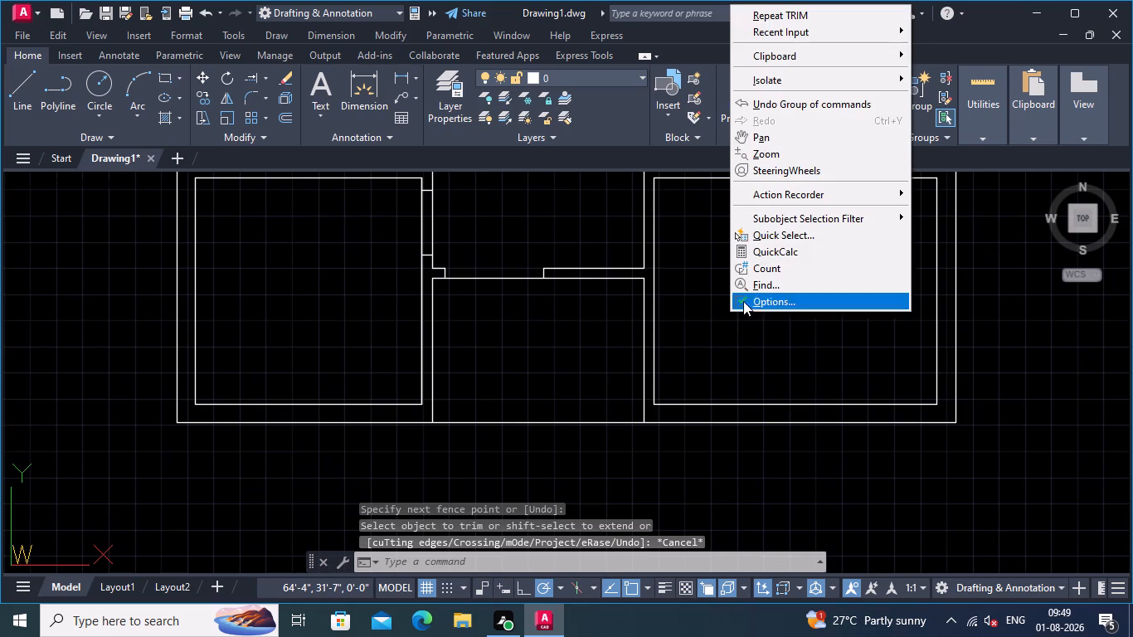
{"action": "key", "text": "Escape"}
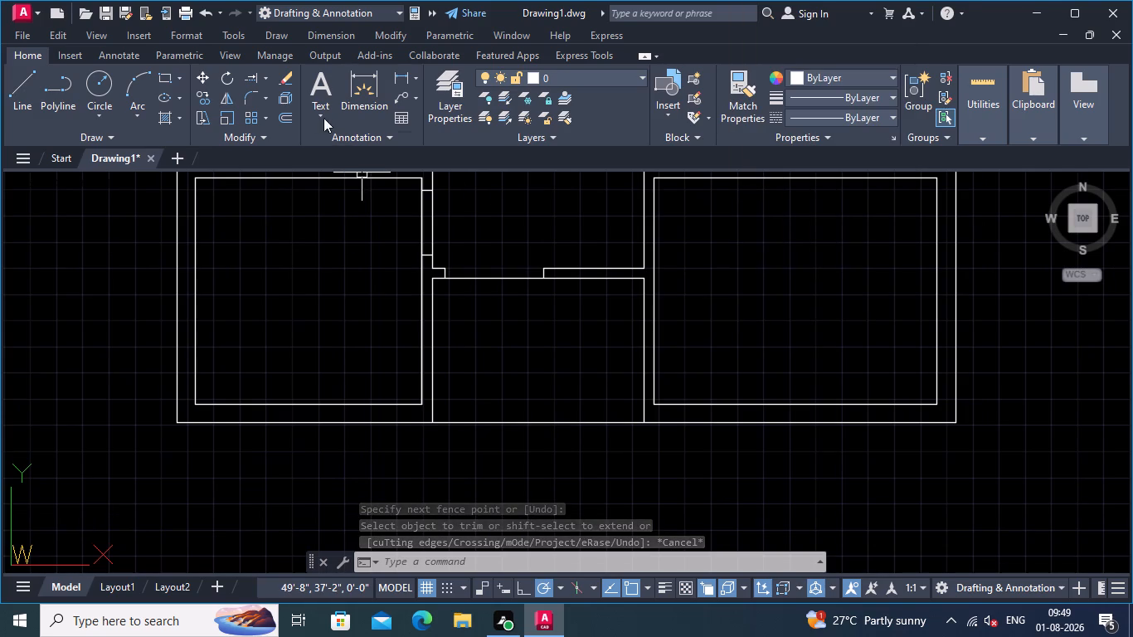
{"action": "left_click", "coordinate": [255, 72]}
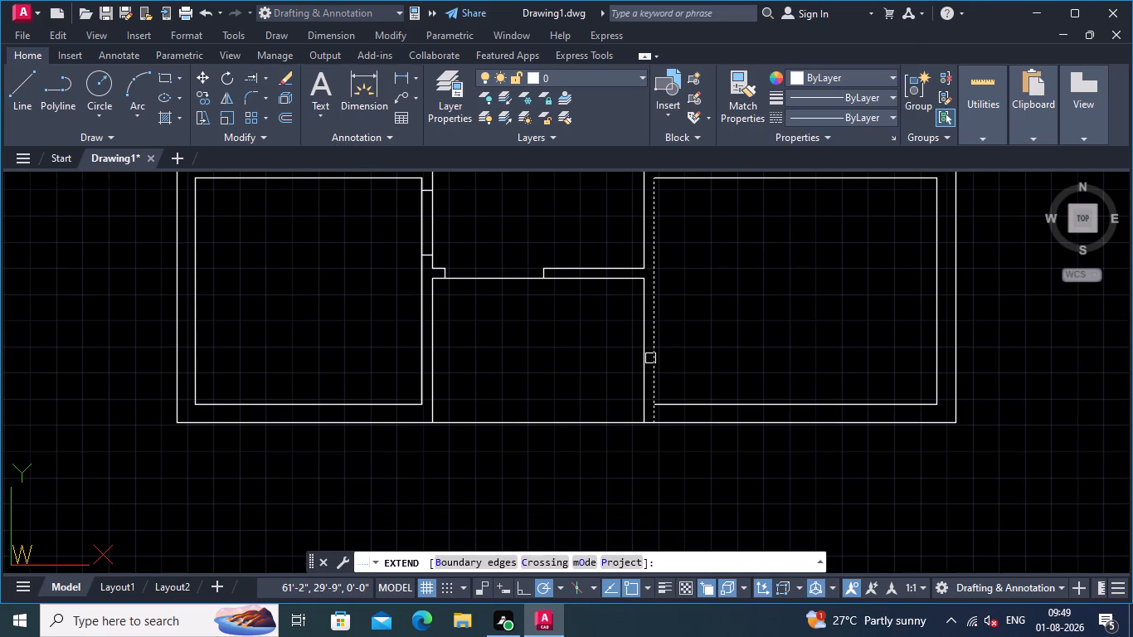
{"action": "left_click", "coordinate": [652, 360]}
{"action": "middle_click_drag", "start_coordinate": [676, 296], "coordinate": [676, 330]}
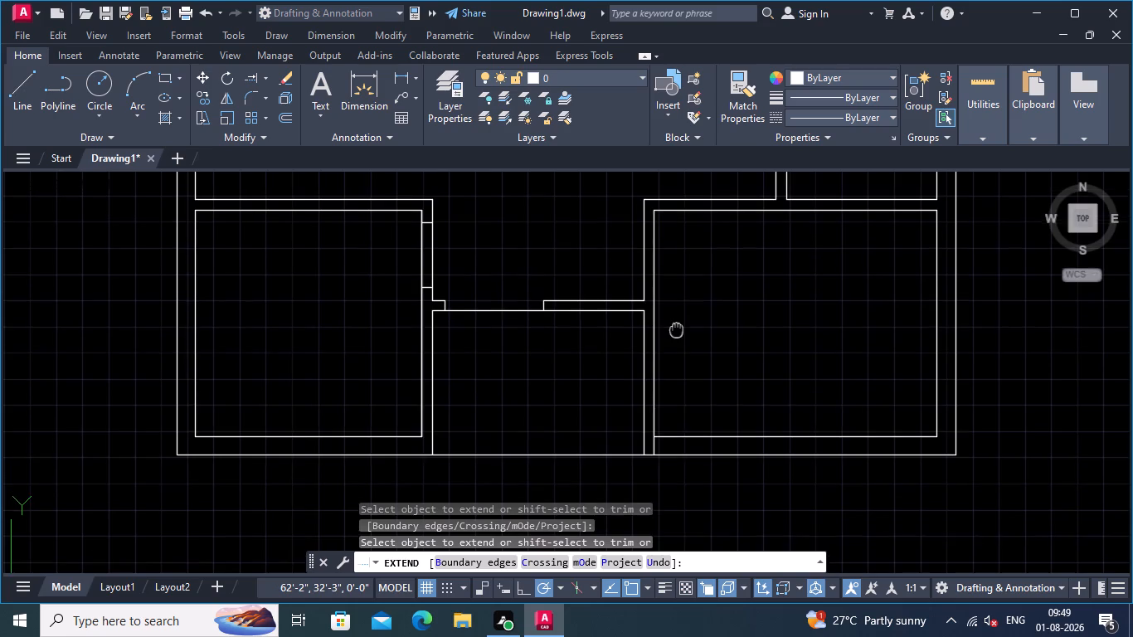
{"action": "middle_click_drag", "start_coordinate": [676, 330], "coordinate": [671, 356]}
{"action": "middle_click_drag", "start_coordinate": [671, 356], "coordinate": [668, 289]}
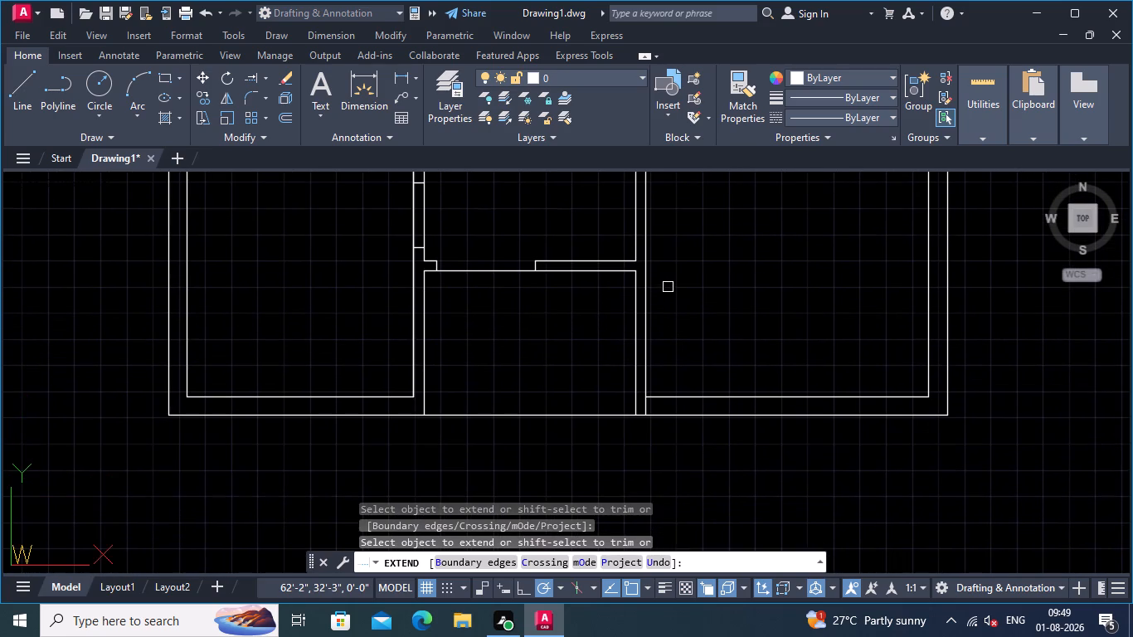
{"action": "key", "text": "Return"}
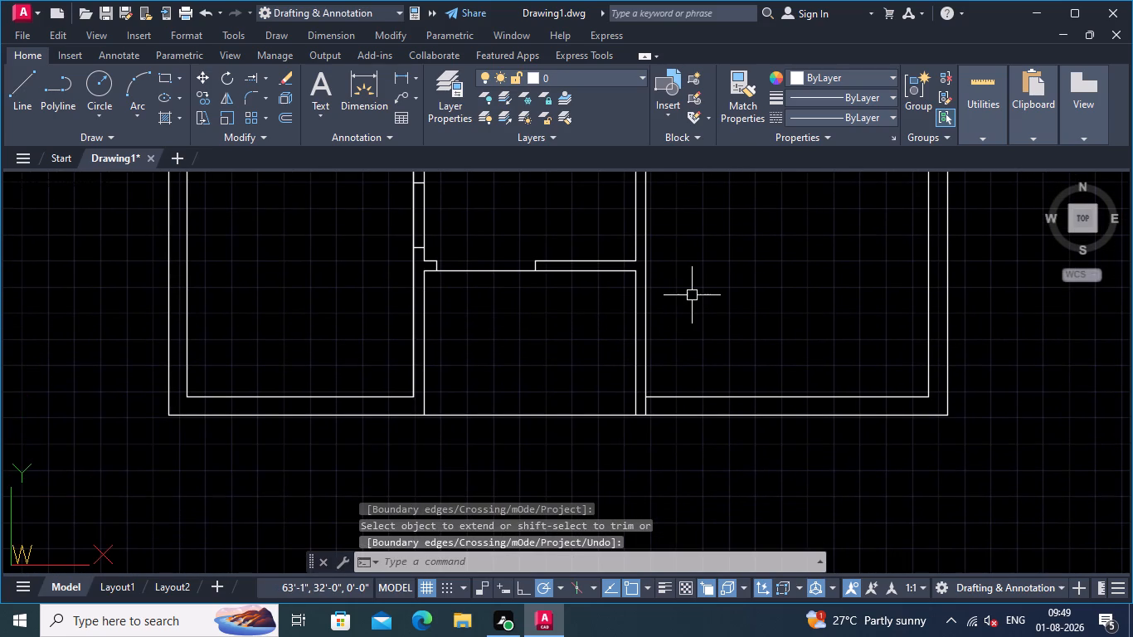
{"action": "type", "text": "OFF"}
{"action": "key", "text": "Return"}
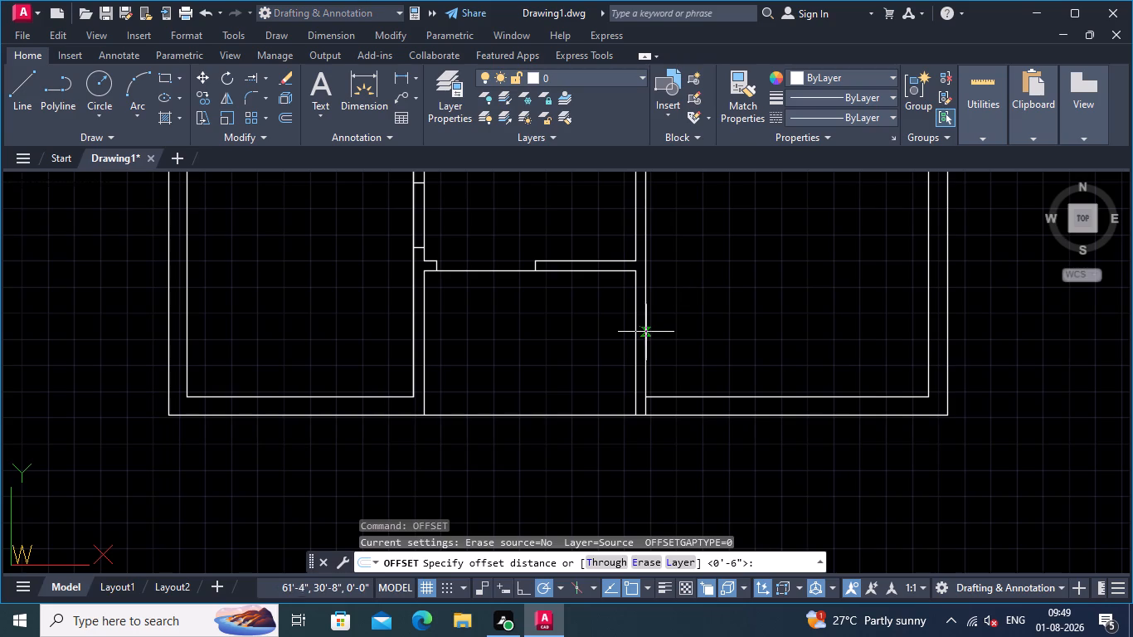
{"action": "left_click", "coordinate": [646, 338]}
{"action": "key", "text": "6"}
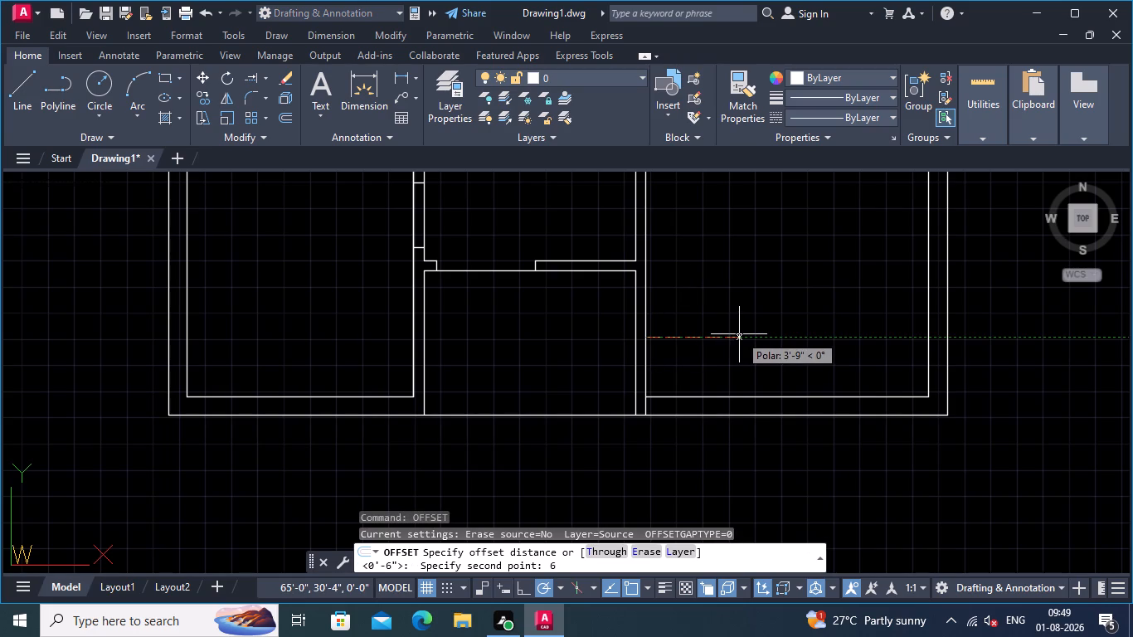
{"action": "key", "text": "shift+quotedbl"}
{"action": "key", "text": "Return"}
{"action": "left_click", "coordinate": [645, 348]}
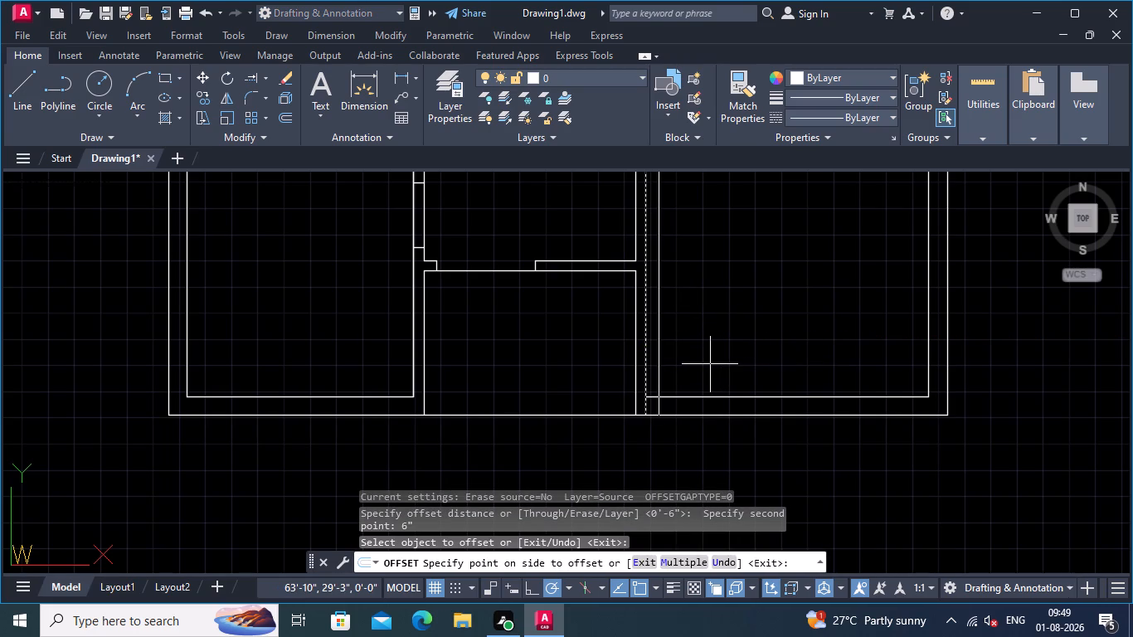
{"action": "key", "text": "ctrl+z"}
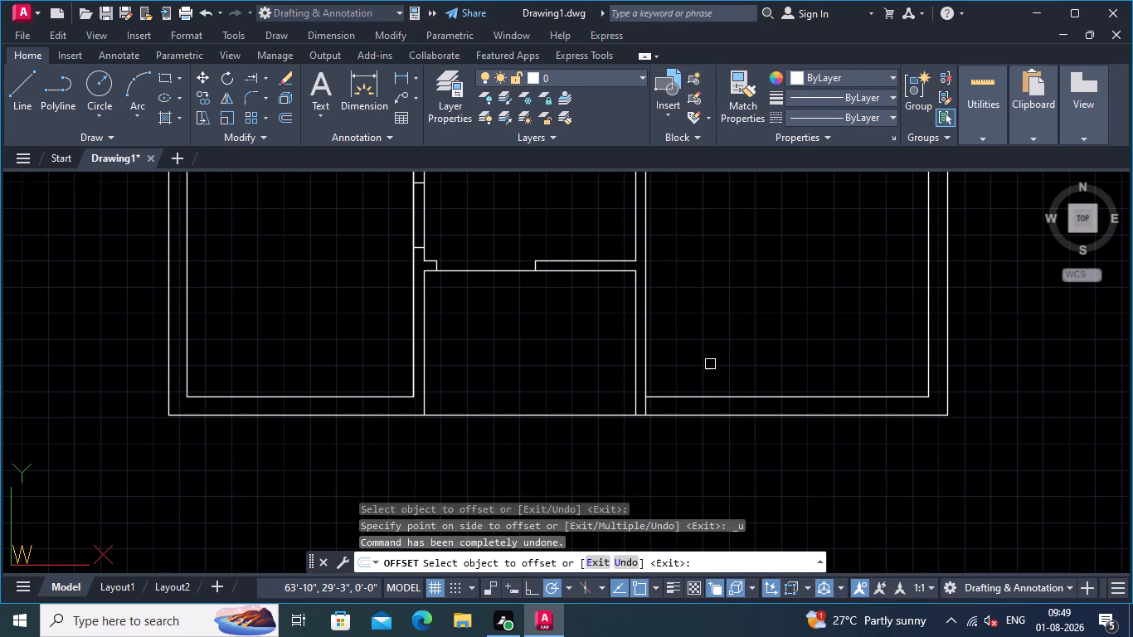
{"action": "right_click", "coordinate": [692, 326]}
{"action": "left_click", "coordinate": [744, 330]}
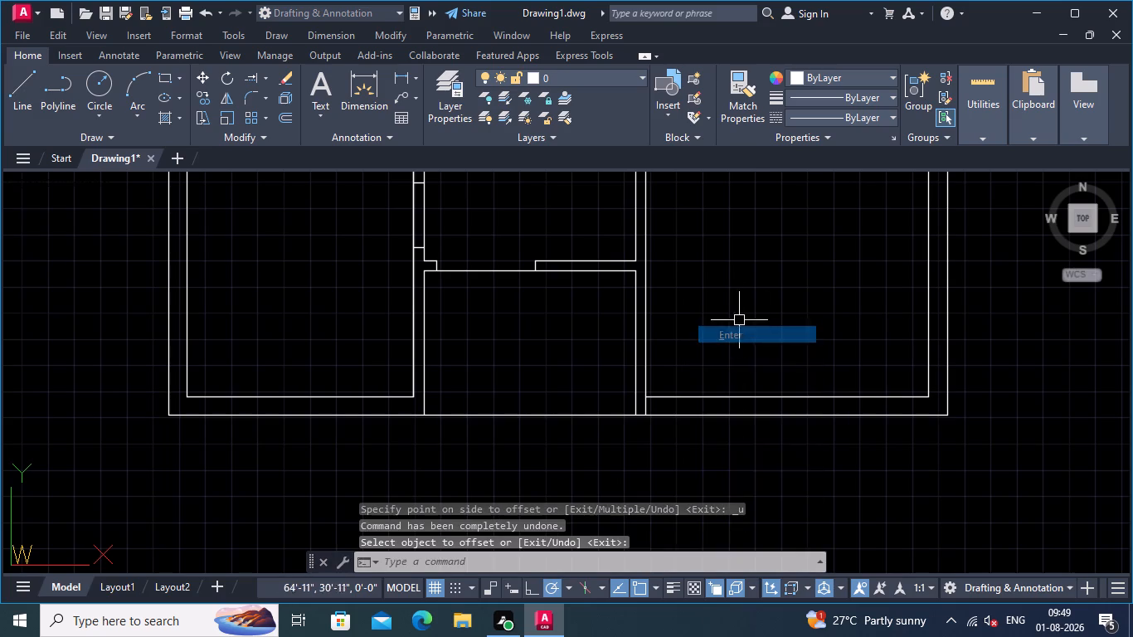
Offset the lower-right room's left wall line 5" into the room.
{"action": "scroll", "coordinate": [735, 287], "scroll_direction": "down", "scroll_amount": 1}
{"action": "middle_click_drag", "start_coordinate": [735, 289], "coordinate": [717, 362]}
{"action": "scroll", "coordinate": [701, 338], "scroll_direction": "up", "scroll_amount": 1}
{"action": "middle_click_drag", "start_coordinate": [701, 338], "coordinate": [837, 336]}
{"action": "right_click", "coordinate": [814, 328]}
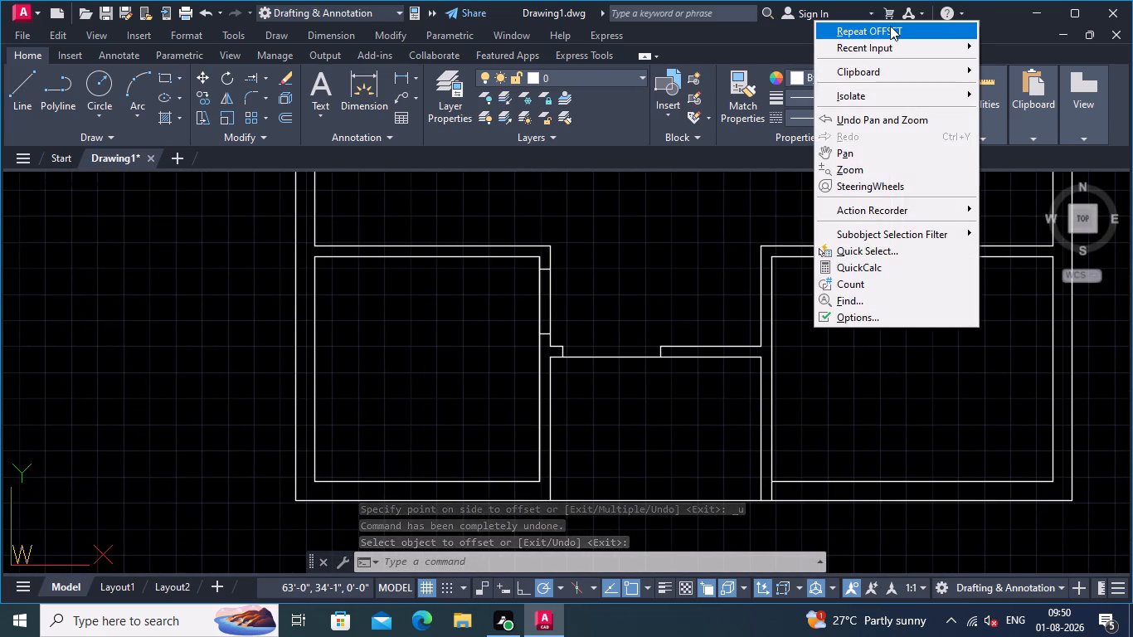
{"action": "left_click", "coordinate": [890, 27]}
{"action": "left_click", "coordinate": [771, 294]}
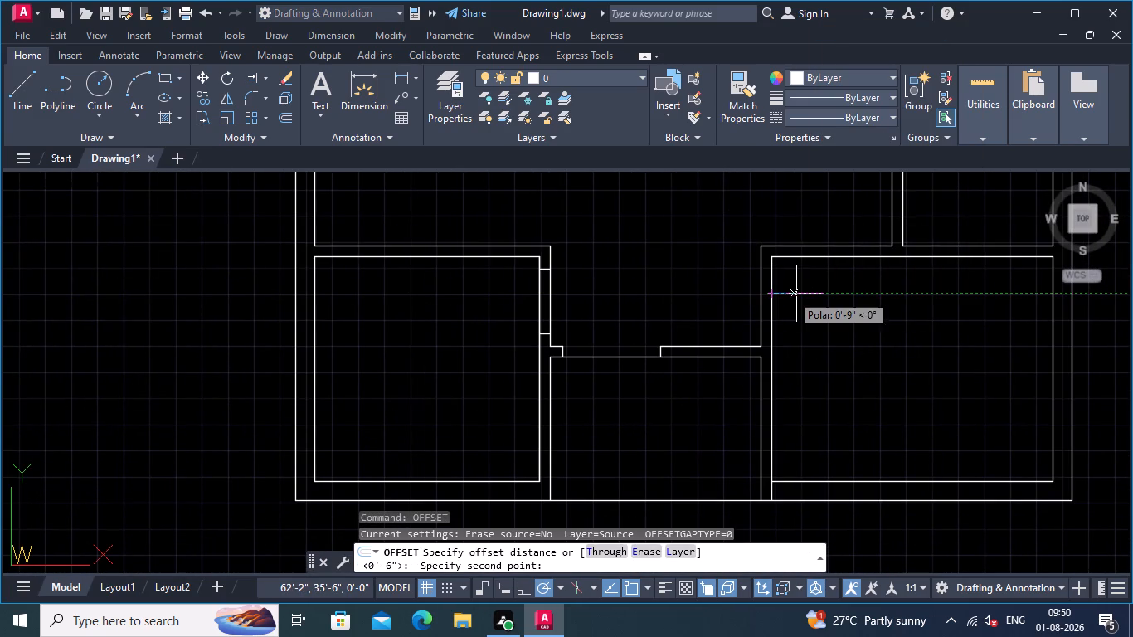
{"action": "key", "text": "5"}
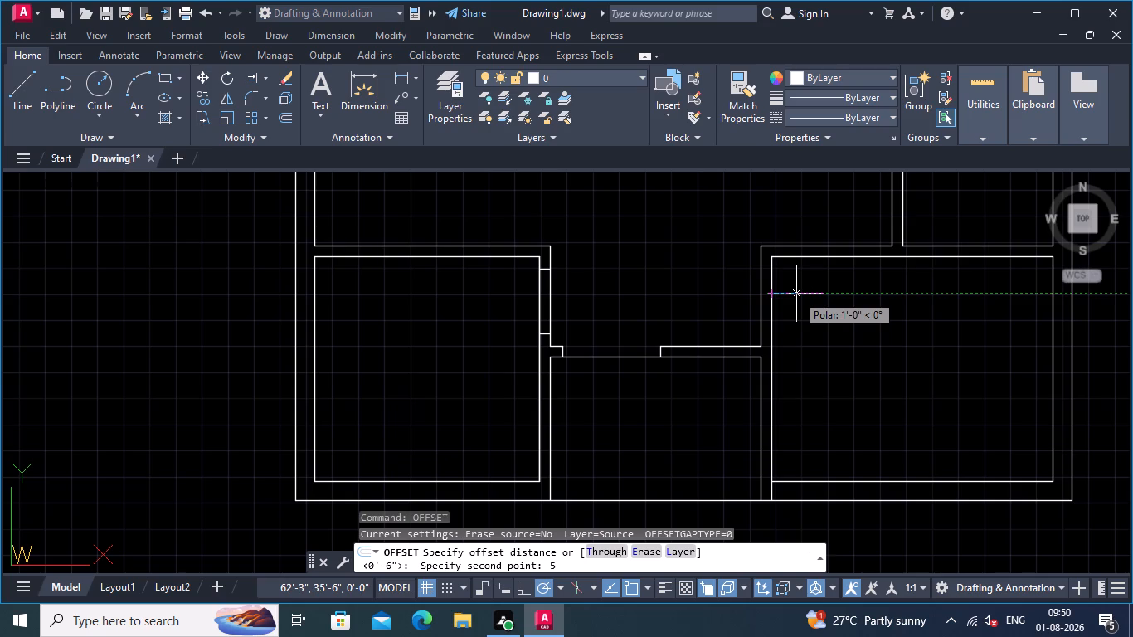
{"action": "key", "text": "shift+quotedbl"}
{"action": "key", "text": "Return"}
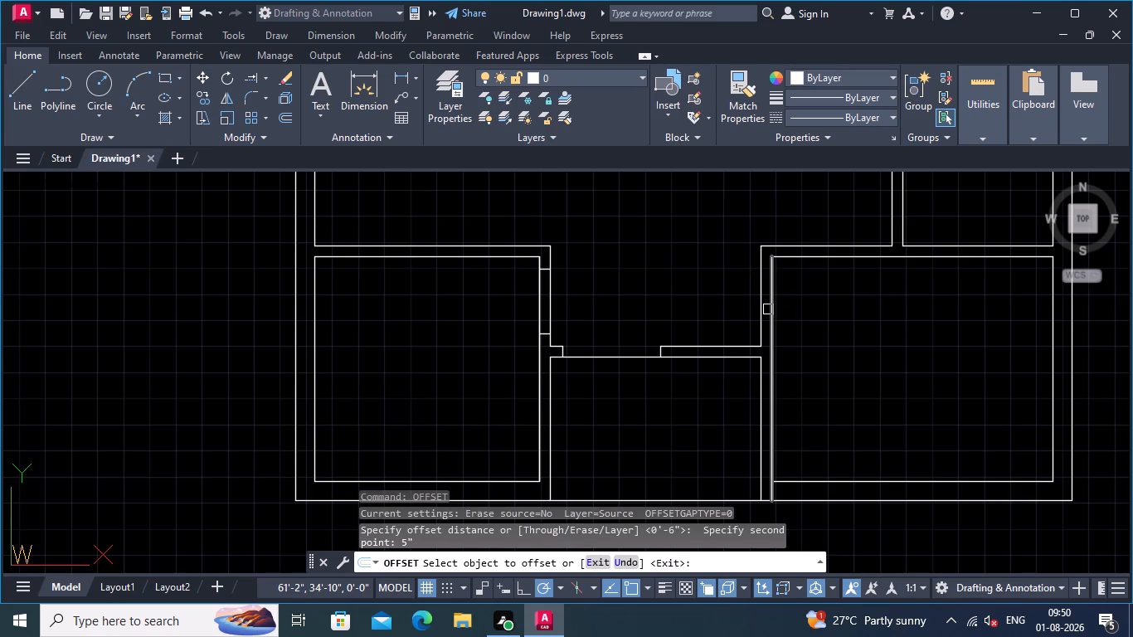
{"action": "left_click", "coordinate": [768, 309]}
{"action": "left_click", "coordinate": [792, 309]}
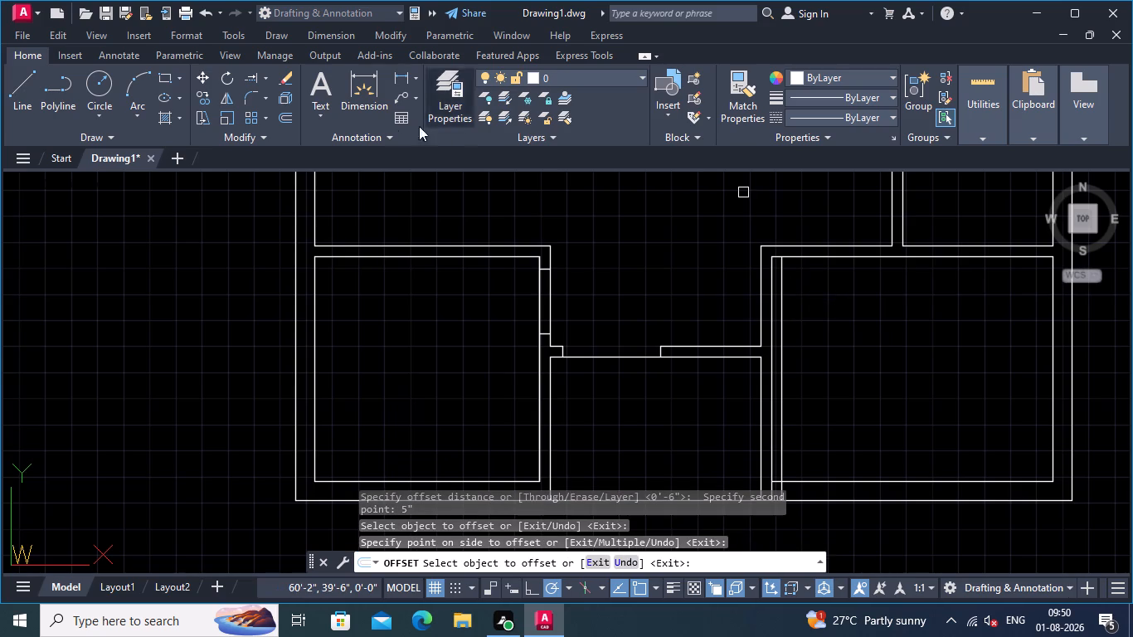
Extend the 5" offset line up across the thickness of the wall above the lower-right room.
{"action": "left_click", "coordinate": [252, 75]}
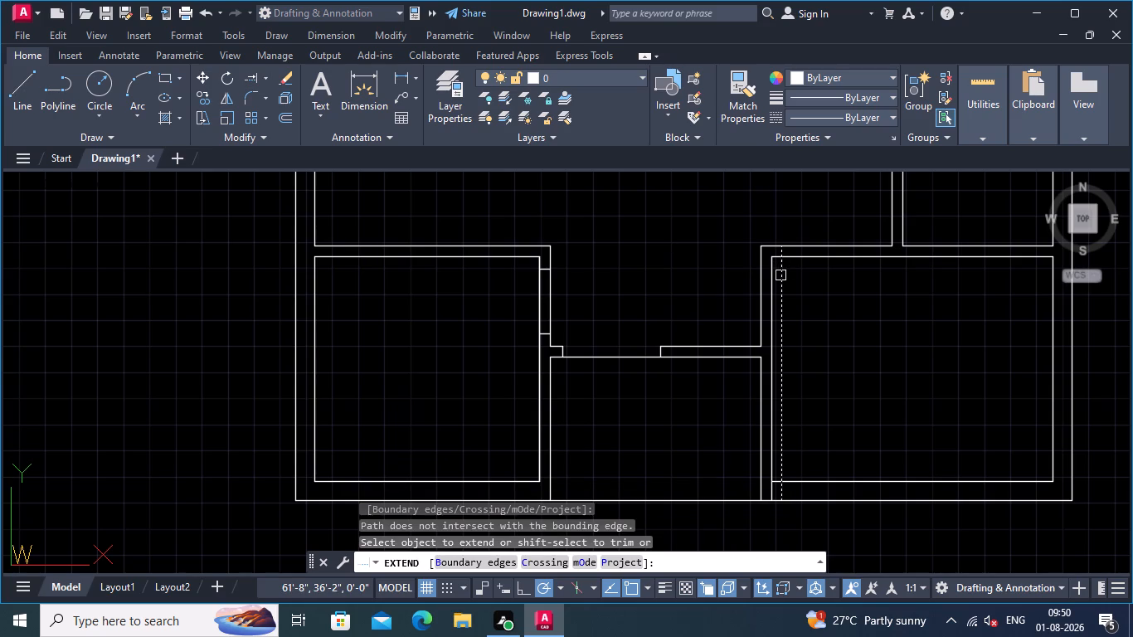
{"action": "left_click", "coordinate": [784, 275]}
{"action": "scroll", "coordinate": [817, 293], "scroll_direction": "down", "scroll_amount": 1}
{"action": "scroll", "coordinate": [817, 293], "scroll_direction": "up", "scroll_amount": 1}
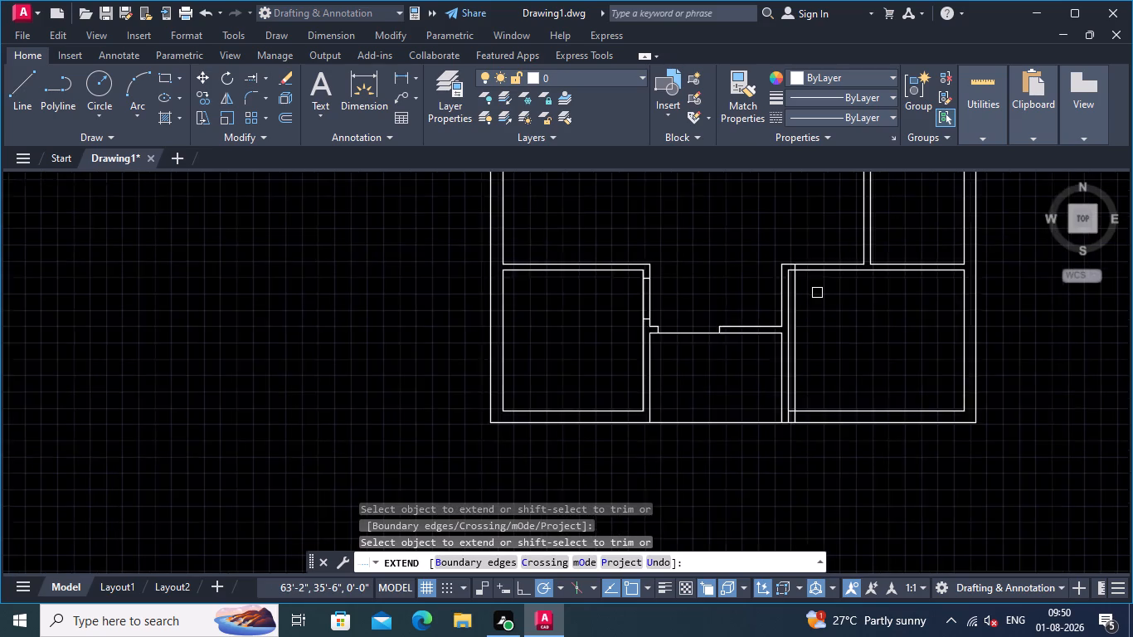
{"action": "scroll", "coordinate": [817, 293], "scroll_direction": "up", "scroll_amount": 1}
{"action": "middle_click_drag", "start_coordinate": [811, 313], "coordinate": [807, 167]}
{"action": "scroll", "coordinate": [815, 250], "scroll_direction": "down", "scroll_amount": 1}
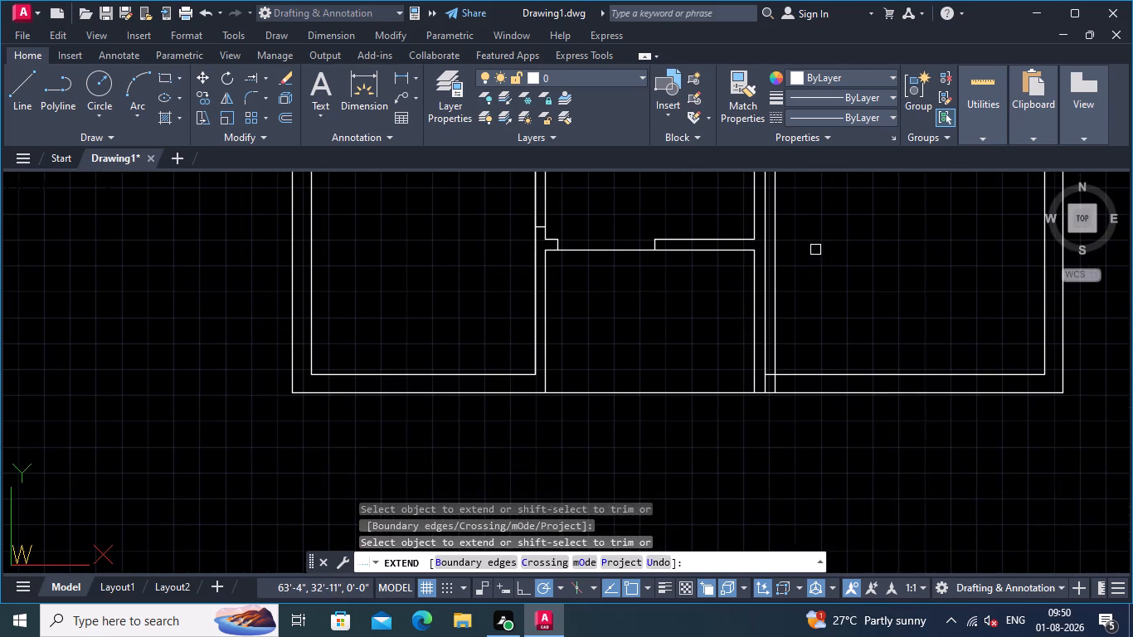
{"action": "key", "text": "Return"}
Trim the 5" offset line where it runs through the interior of the lower-right room.
{"action": "type", "text": "TR"}
{"action": "key", "text": "Return"}
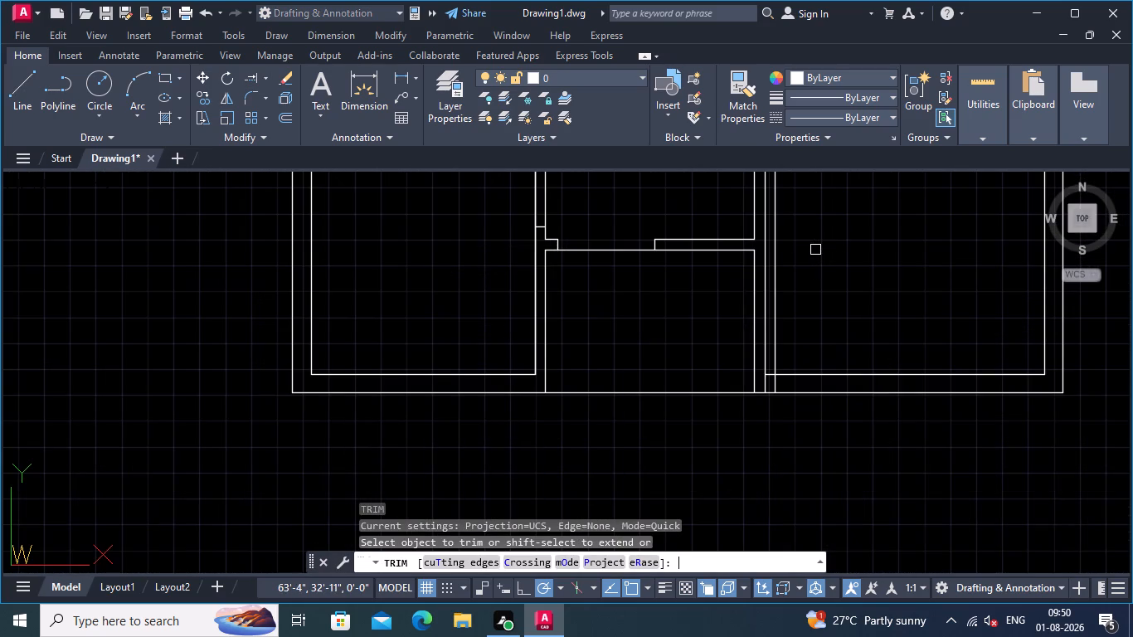
{"action": "left_click", "coordinate": [782, 287]}
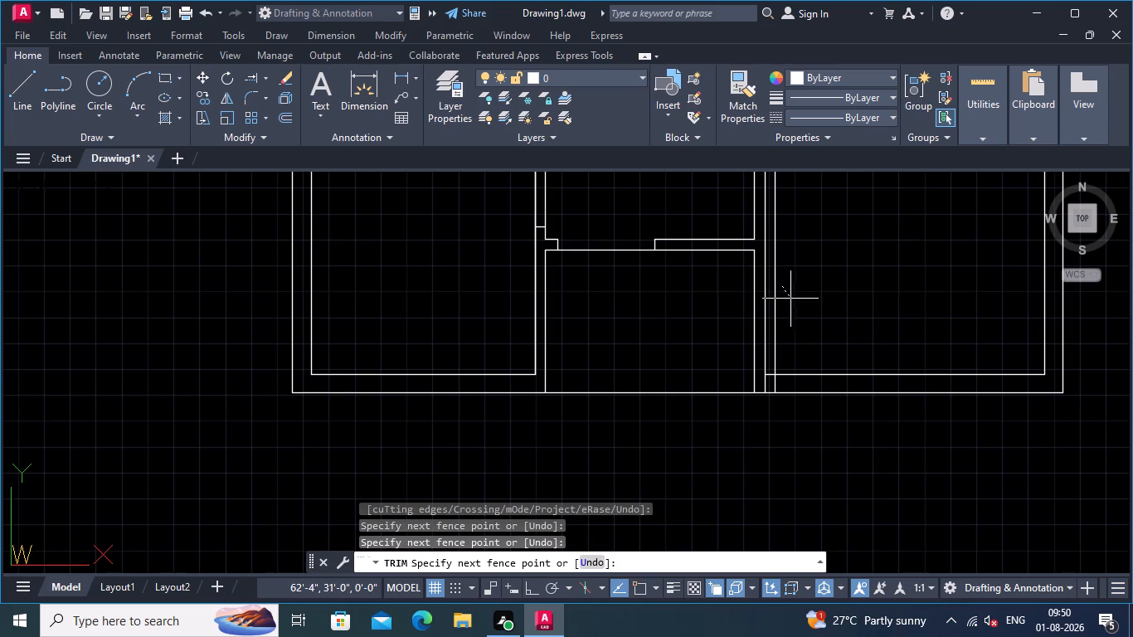
{"action": "left_click", "coordinate": [773, 304]}
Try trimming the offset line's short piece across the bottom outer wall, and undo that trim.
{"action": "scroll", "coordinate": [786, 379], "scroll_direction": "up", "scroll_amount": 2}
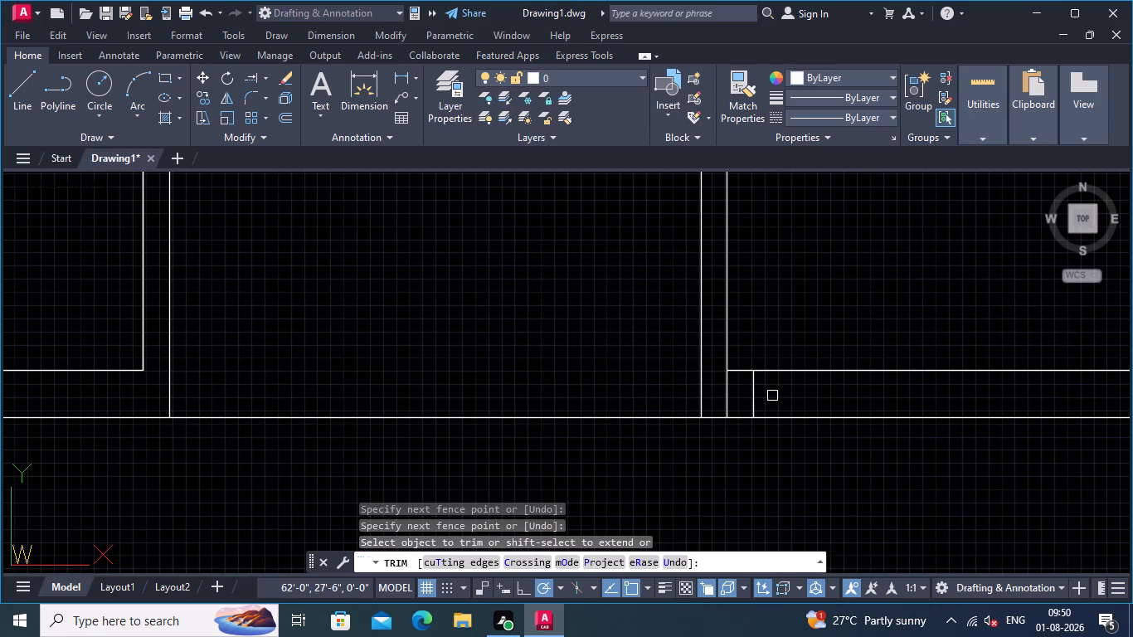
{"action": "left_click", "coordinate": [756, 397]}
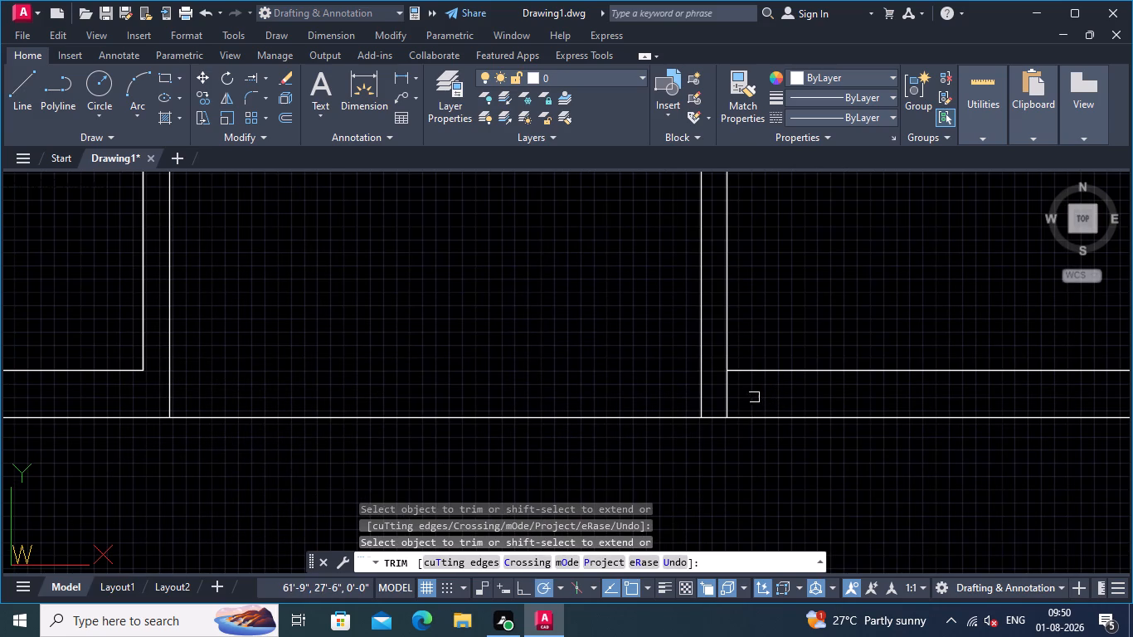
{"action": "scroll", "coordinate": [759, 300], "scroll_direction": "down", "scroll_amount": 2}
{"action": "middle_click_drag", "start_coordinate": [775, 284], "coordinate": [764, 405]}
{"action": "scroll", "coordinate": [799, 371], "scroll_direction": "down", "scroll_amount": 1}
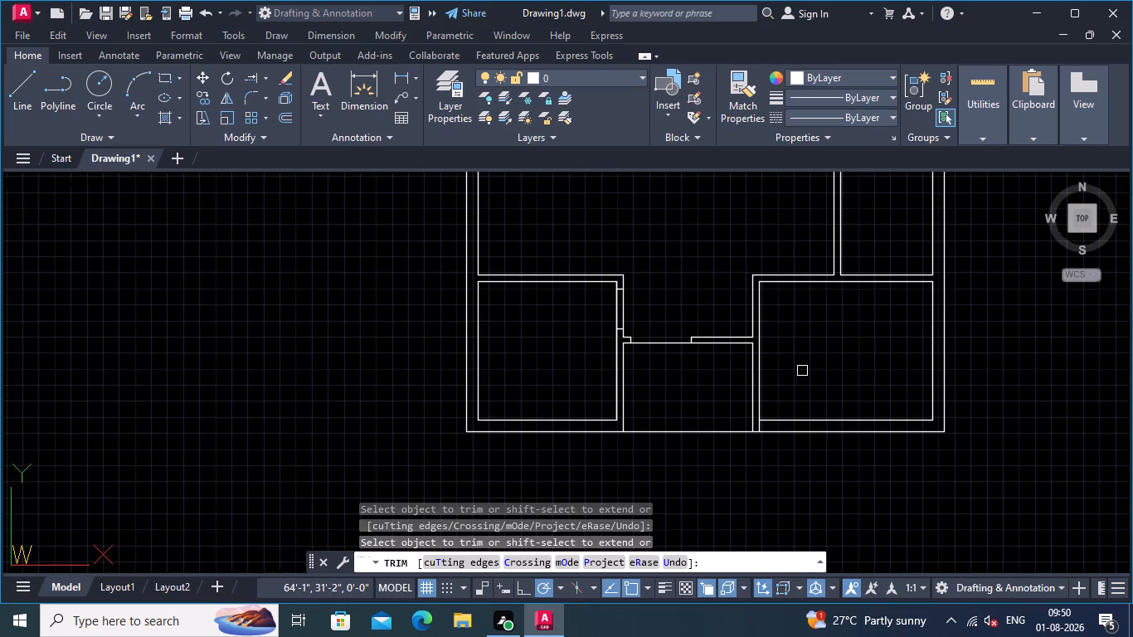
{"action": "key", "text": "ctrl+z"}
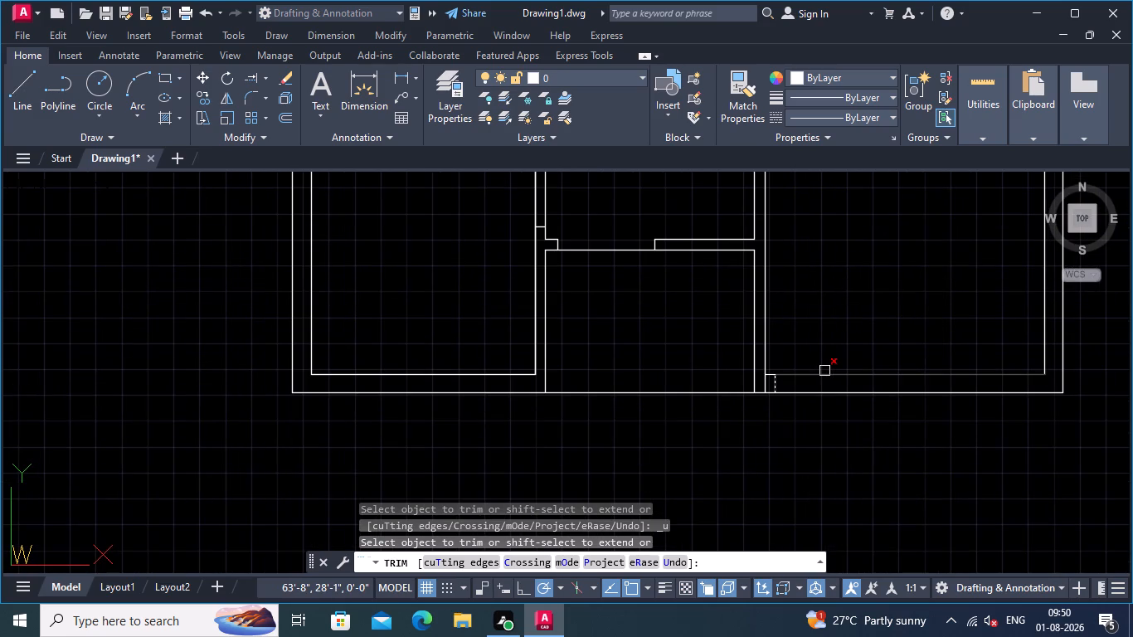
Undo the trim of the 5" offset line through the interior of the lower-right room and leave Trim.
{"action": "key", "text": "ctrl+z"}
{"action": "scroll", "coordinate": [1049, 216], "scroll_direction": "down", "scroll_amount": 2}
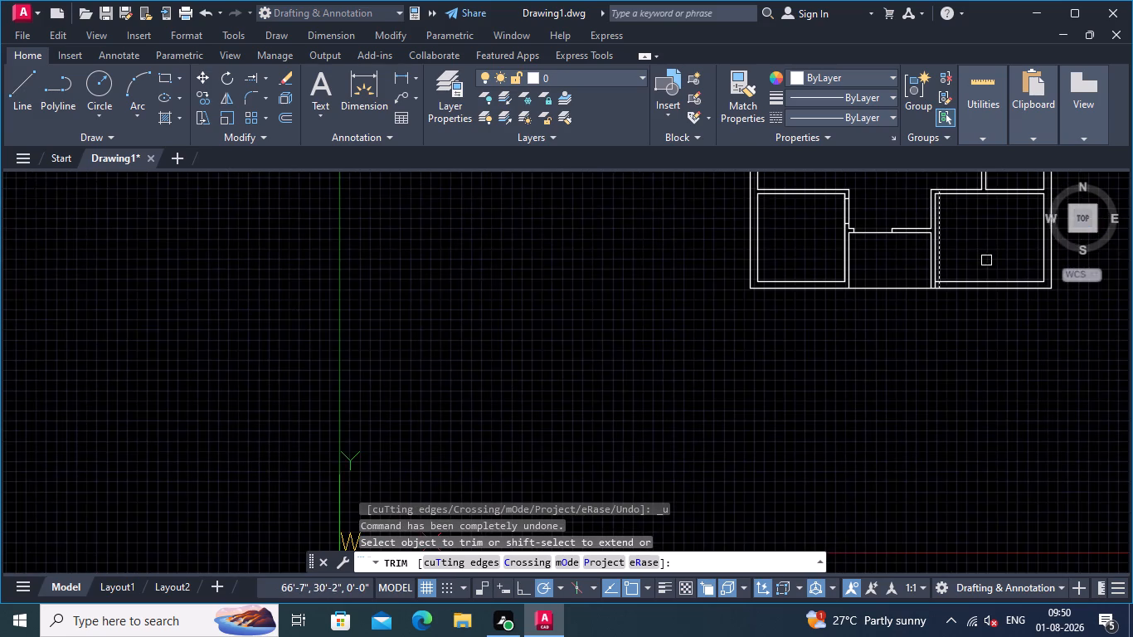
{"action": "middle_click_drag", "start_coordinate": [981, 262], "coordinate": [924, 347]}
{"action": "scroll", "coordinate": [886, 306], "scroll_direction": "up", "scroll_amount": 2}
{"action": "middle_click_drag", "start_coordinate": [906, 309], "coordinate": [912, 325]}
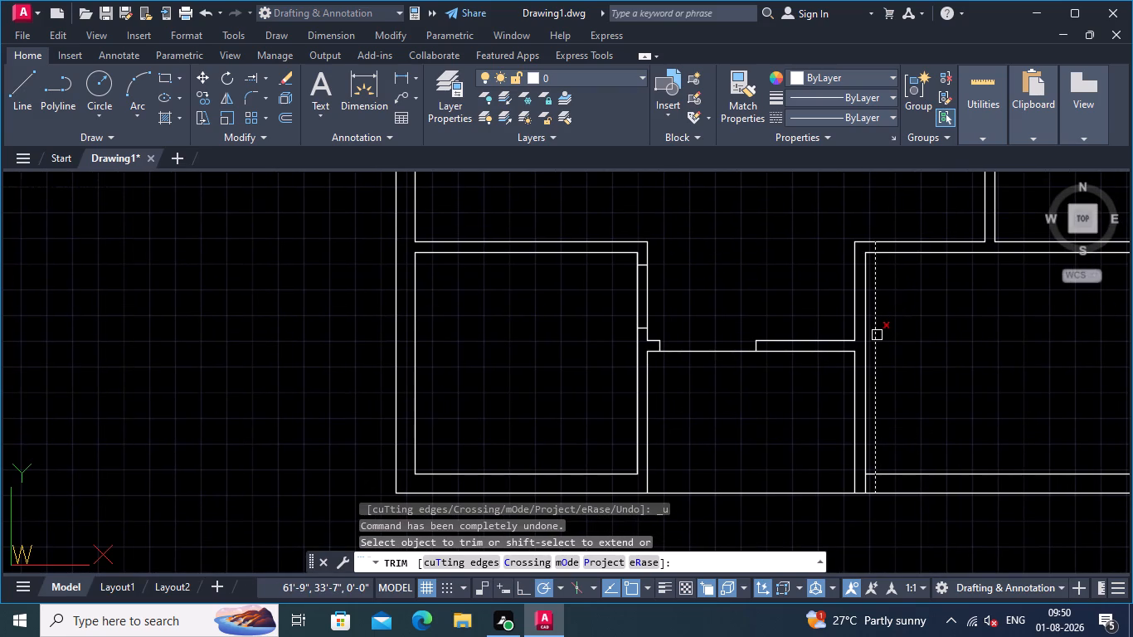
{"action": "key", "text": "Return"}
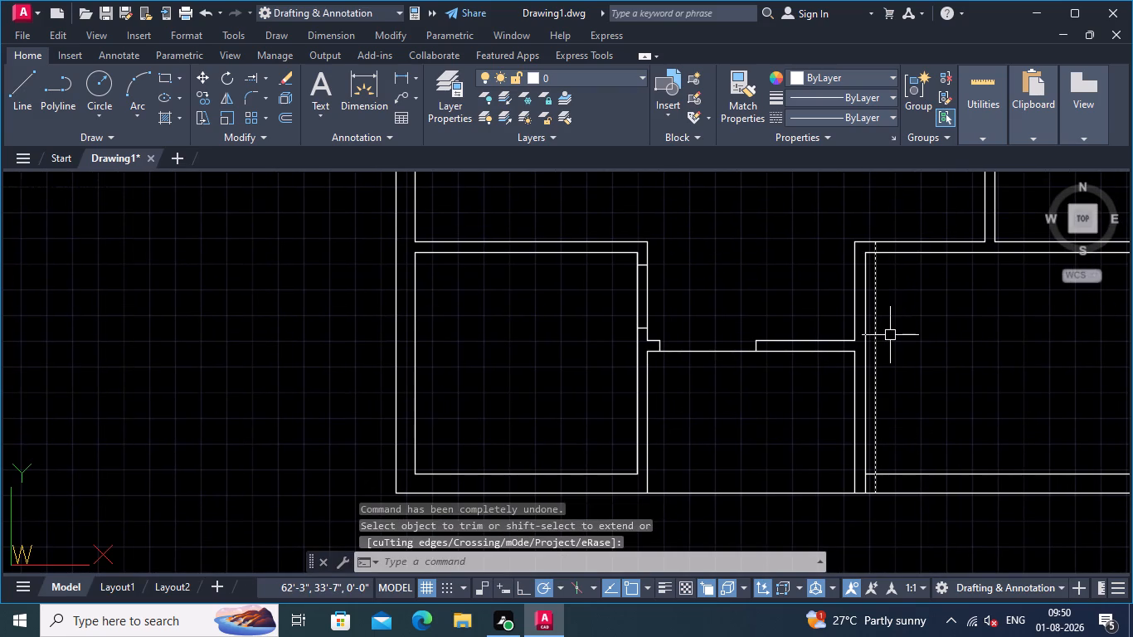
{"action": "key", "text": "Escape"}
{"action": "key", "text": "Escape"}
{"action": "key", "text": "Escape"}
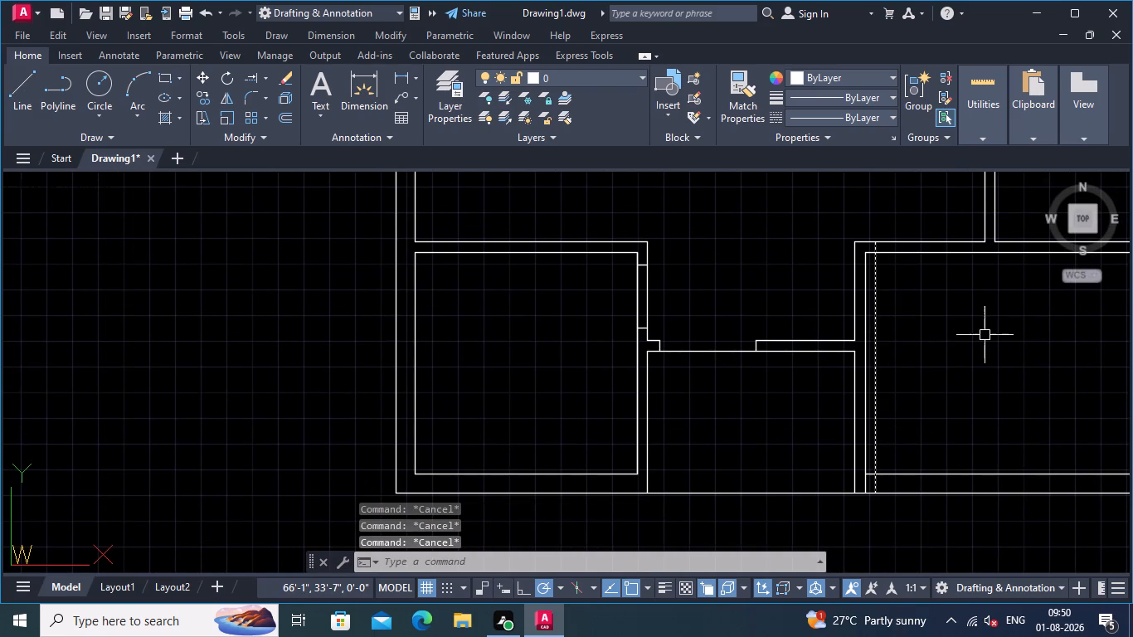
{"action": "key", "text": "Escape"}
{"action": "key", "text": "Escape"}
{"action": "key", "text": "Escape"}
Trim the 5" offset line through the lower-right room's interior and across the bottom outer wall, leaving the piece in the wall above.
{"action": "key", "text": "Return"}
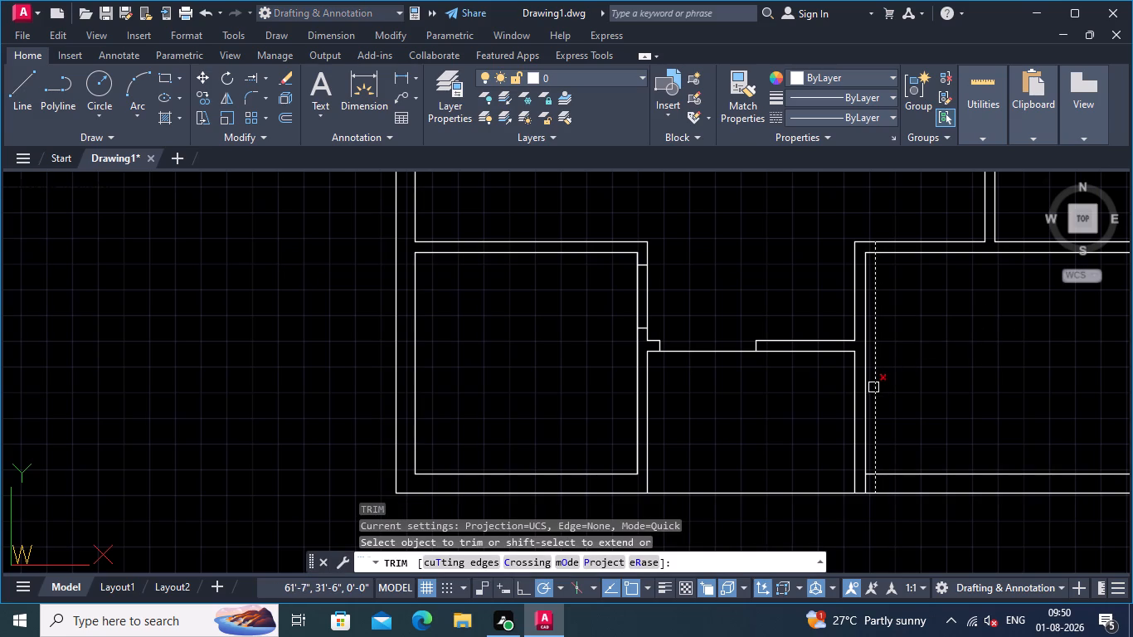
{"action": "left_click", "coordinate": [875, 387]}
{"action": "middle_click_drag", "start_coordinate": [907, 396], "coordinate": [894, 290]}
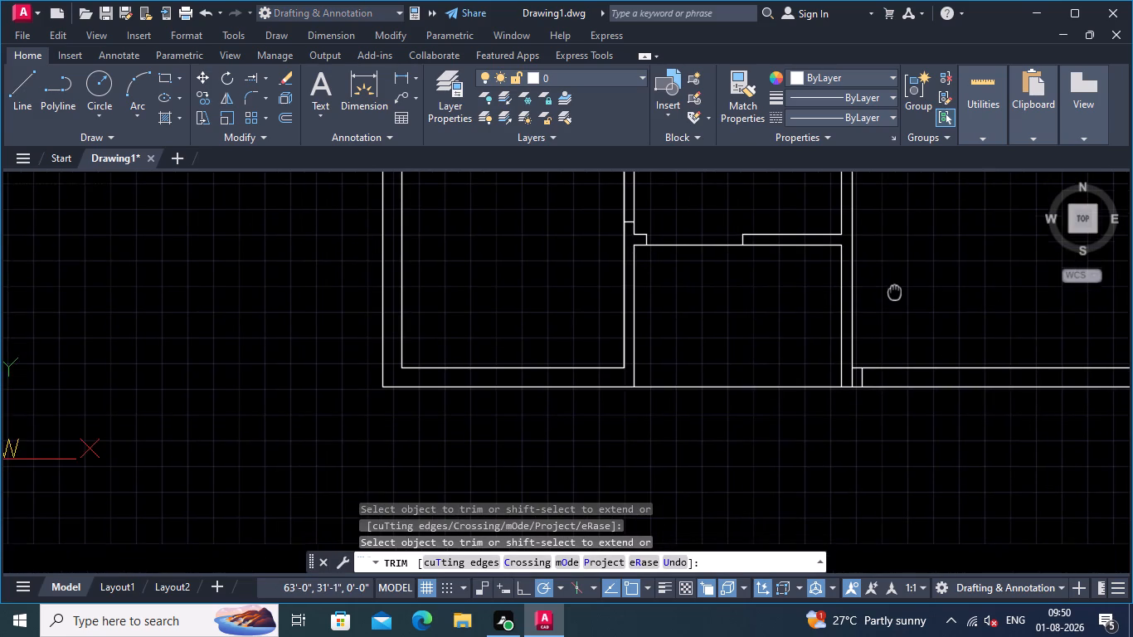
{"action": "middle_click_drag", "start_coordinate": [894, 290], "coordinate": [893, 289]}
{"action": "scroll", "coordinate": [873, 380], "scroll_direction": "up", "scroll_amount": 2}
{"action": "left_click", "coordinate": [839, 382]}
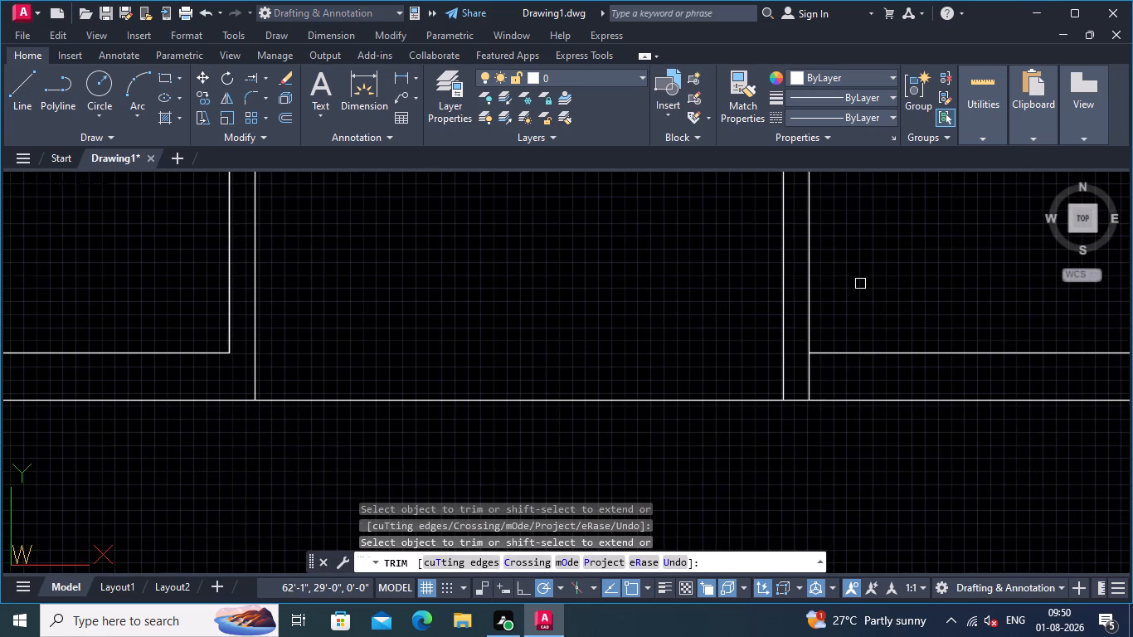
{"action": "scroll", "coordinate": [860, 278], "scroll_direction": "down", "scroll_amount": 2}
{"action": "middle_click_drag", "start_coordinate": [863, 275], "coordinate": [833, 365]}
{"action": "middle_click_drag", "start_coordinate": [849, 320], "coordinate": [849, 330]}
{"action": "key", "text": "Return"}
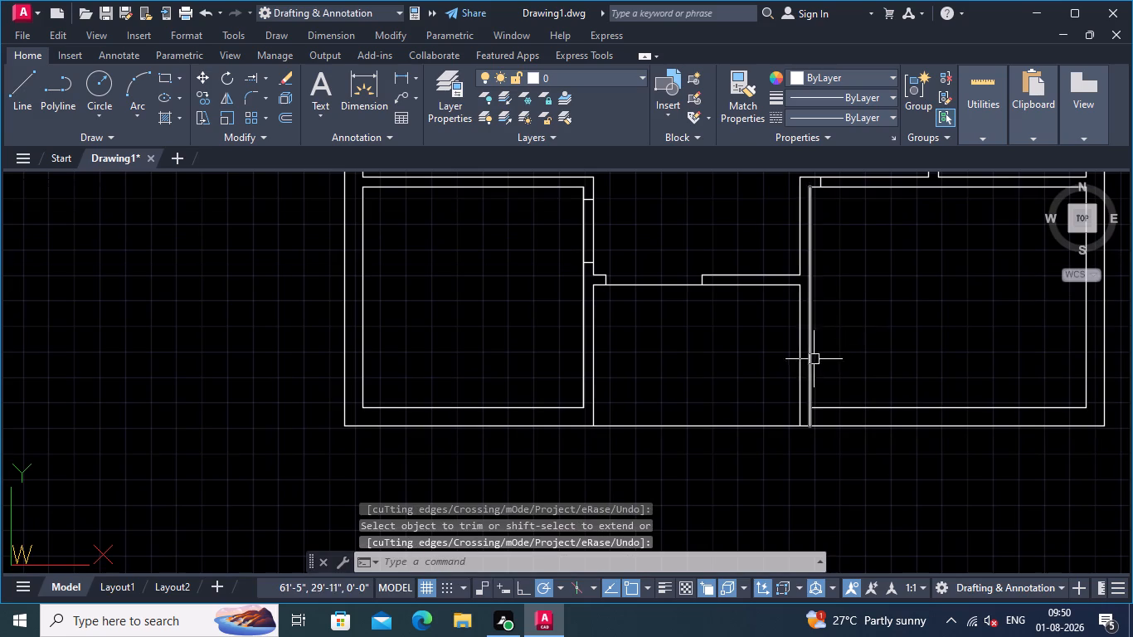
Offset the lower-right room's left wall line 1' into the room.
{"action": "scroll", "coordinate": [817, 357], "scroll_direction": "up", "scroll_amount": 1}
{"action": "type", "text": "OFF"}
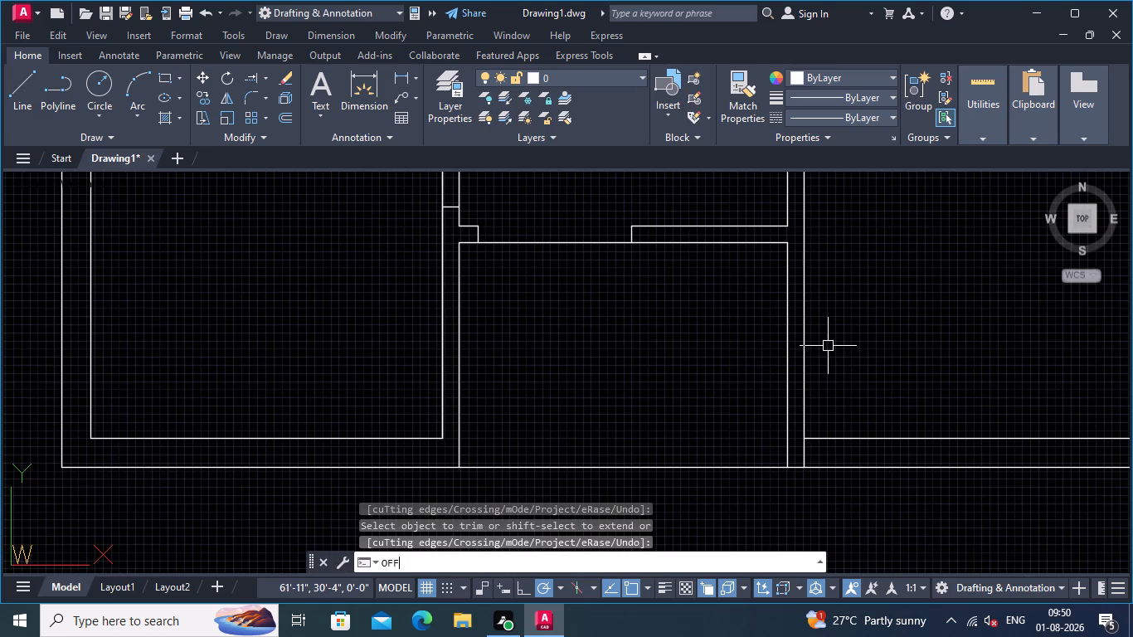
{"action": "key", "text": "Return"}
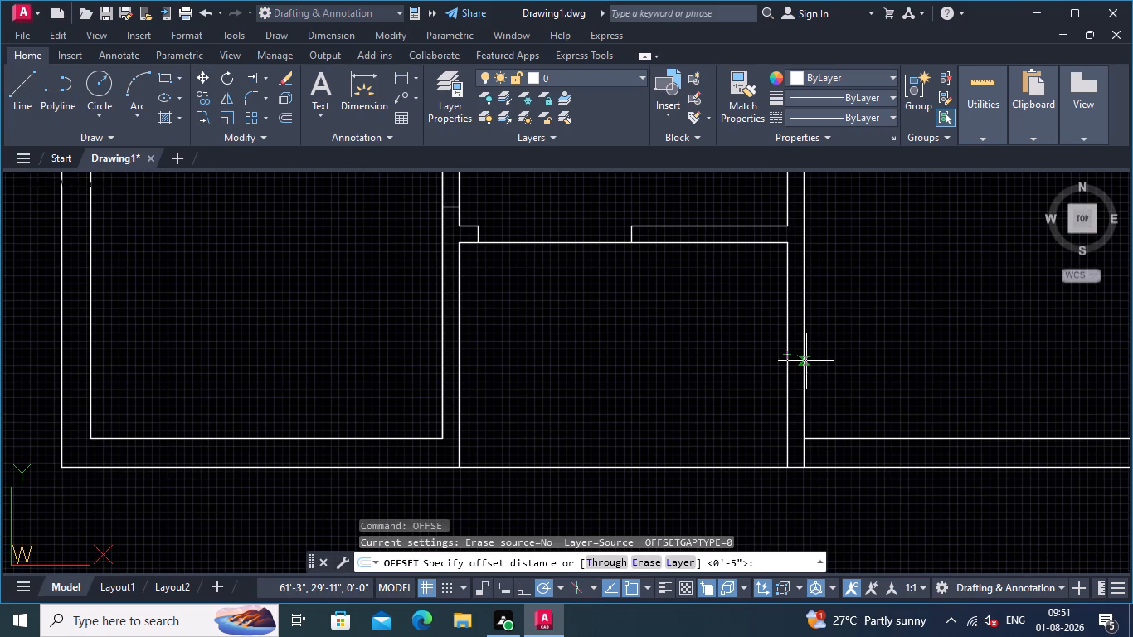
{"action": "left_click", "coordinate": [803, 367]}
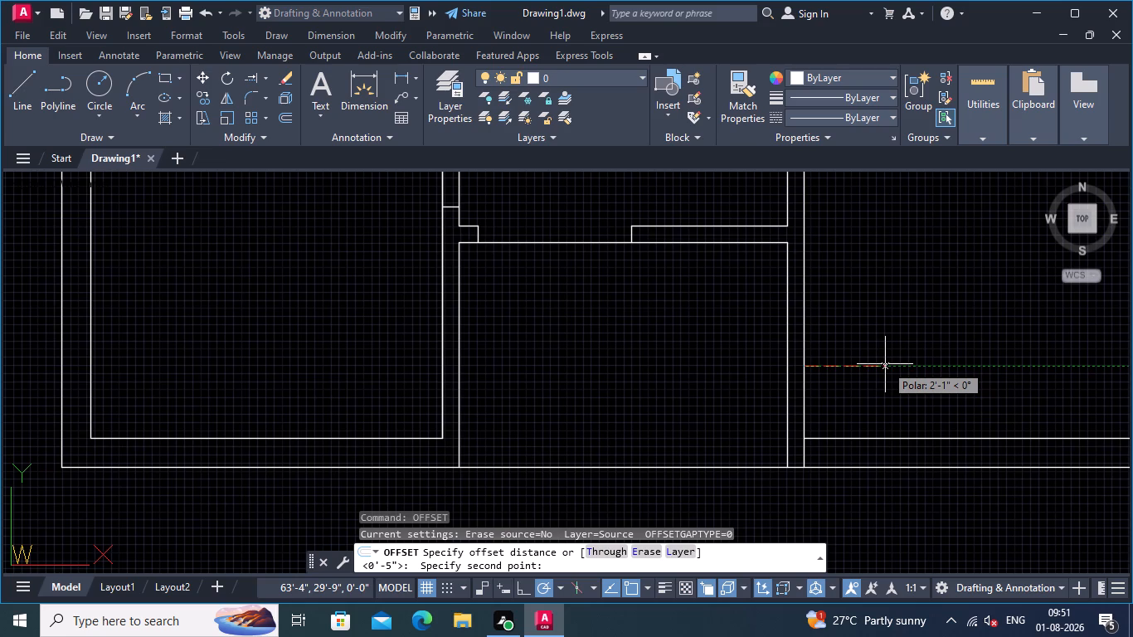
{"action": "key", "text": "1"}
{"action": "key", "text": "apostrophe"}
{"action": "key", "text": "Return"}
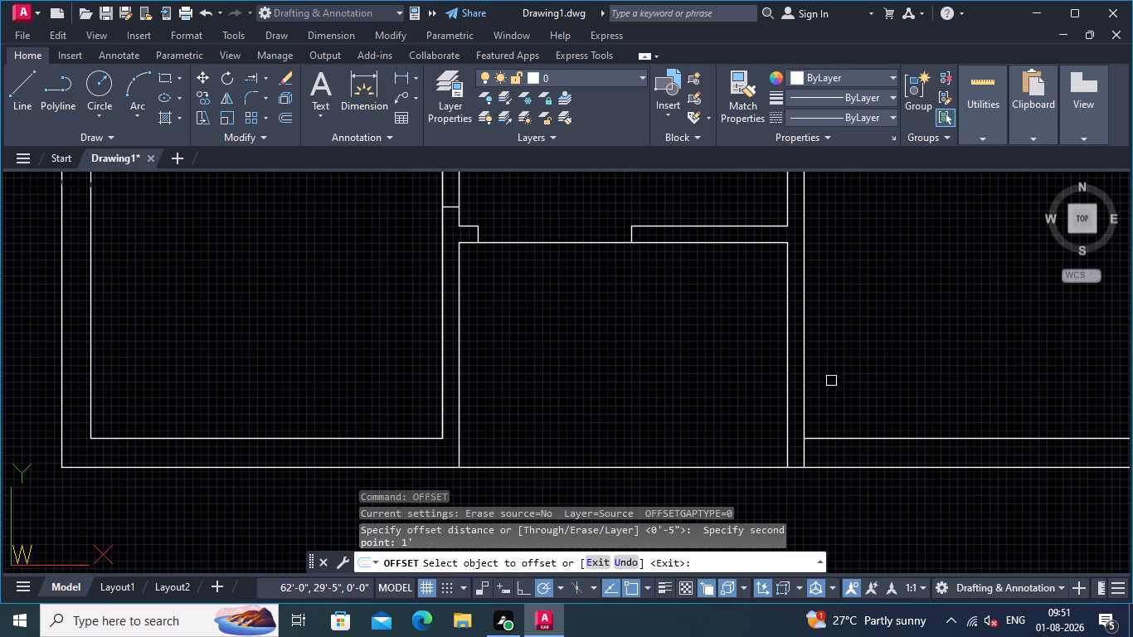
{"action": "left_click", "coordinate": [803, 402]}
{"action": "left_click", "coordinate": [844, 405]}
{"action": "scroll", "coordinate": [909, 359], "scroll_direction": "down", "scroll_amount": 1}
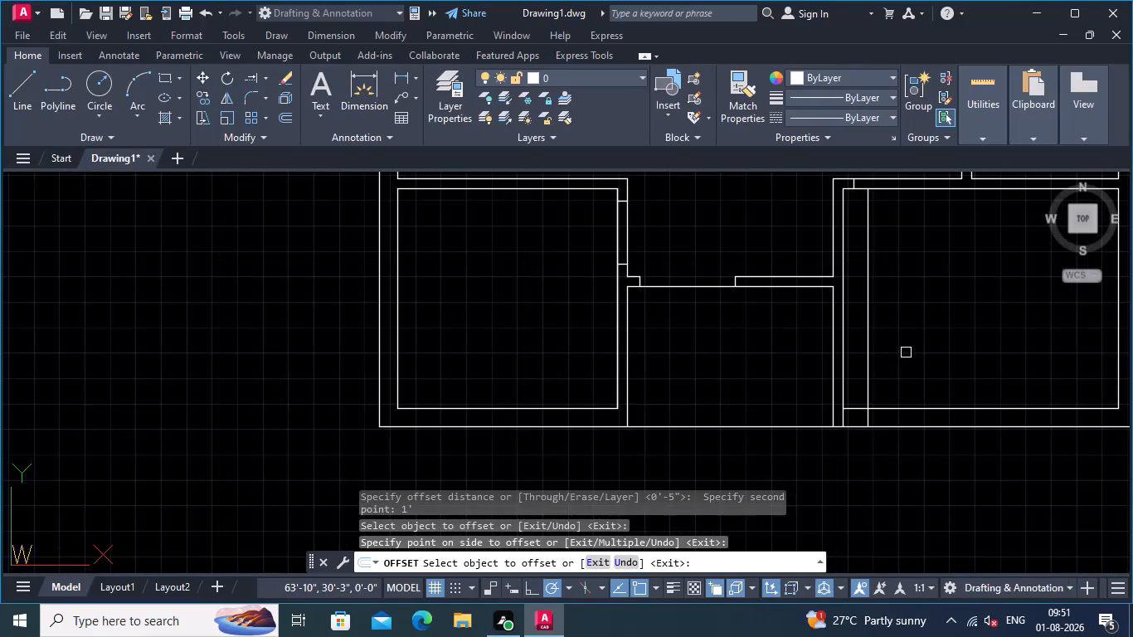
{"action": "middle_click_drag", "start_coordinate": [906, 353], "coordinate": [851, 354]}
{"action": "scroll", "coordinate": [832, 359], "scroll_direction": "up", "scroll_amount": 1}
{"action": "scroll", "coordinate": [832, 359], "scroll_direction": "down", "scroll_amount": 1}
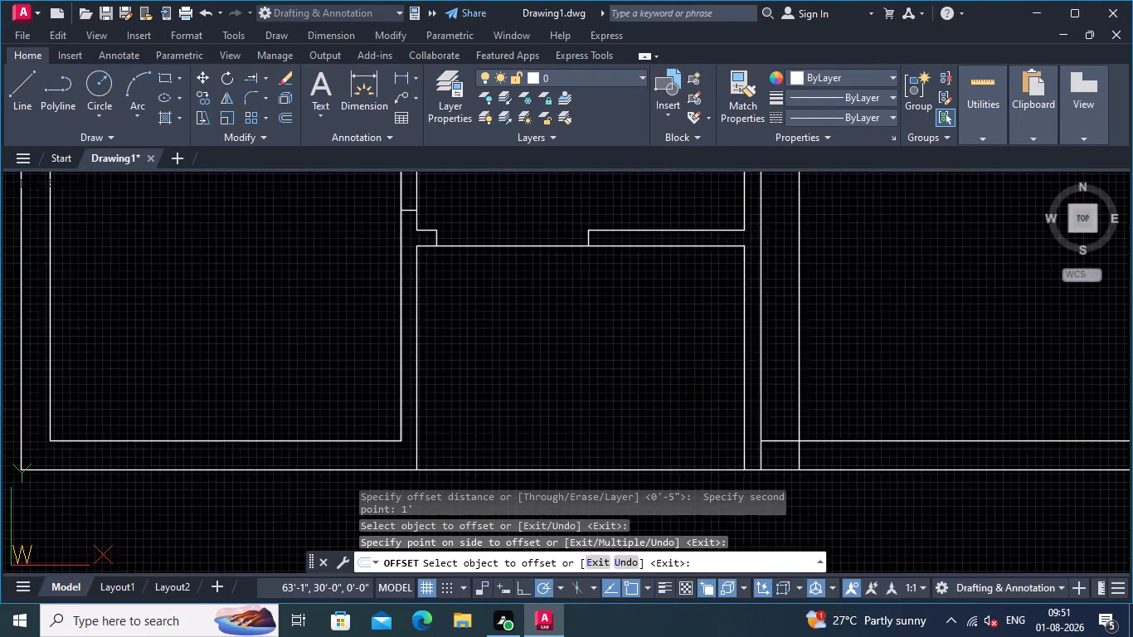
{"action": "middle_click_drag", "start_coordinate": [833, 358], "coordinate": [833, 367]}
{"action": "key", "text": "Return"}
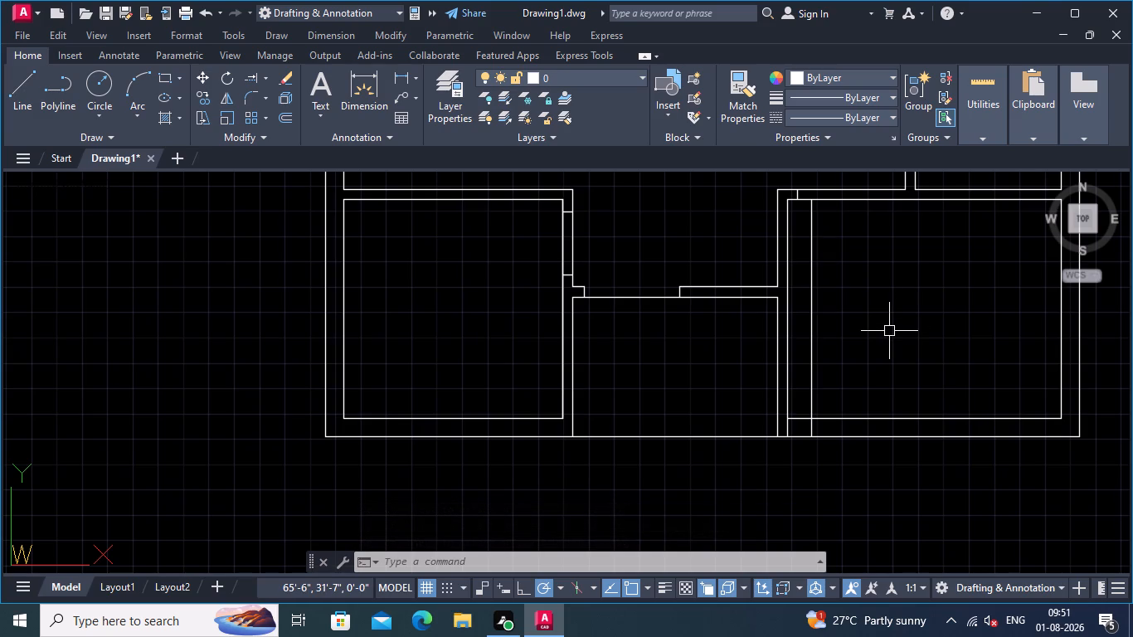
Trim the 1' offset line inside the lower-right room and the left wall line's end within the bottom outer wall.
{"action": "type", "text": "TR"}
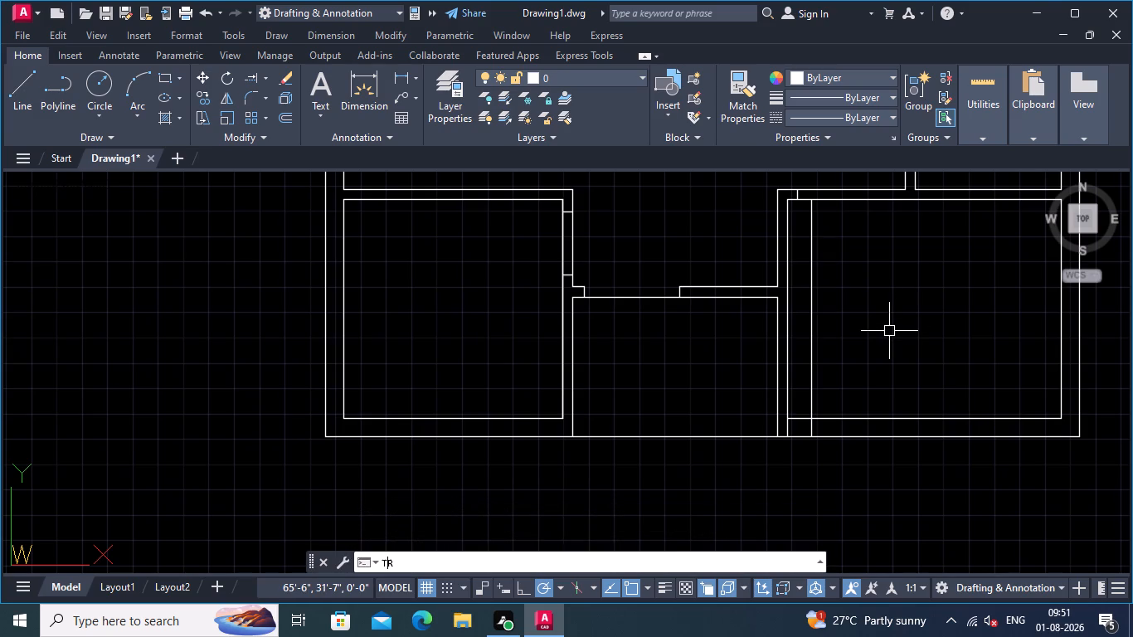
{"action": "key", "text": "Return"}
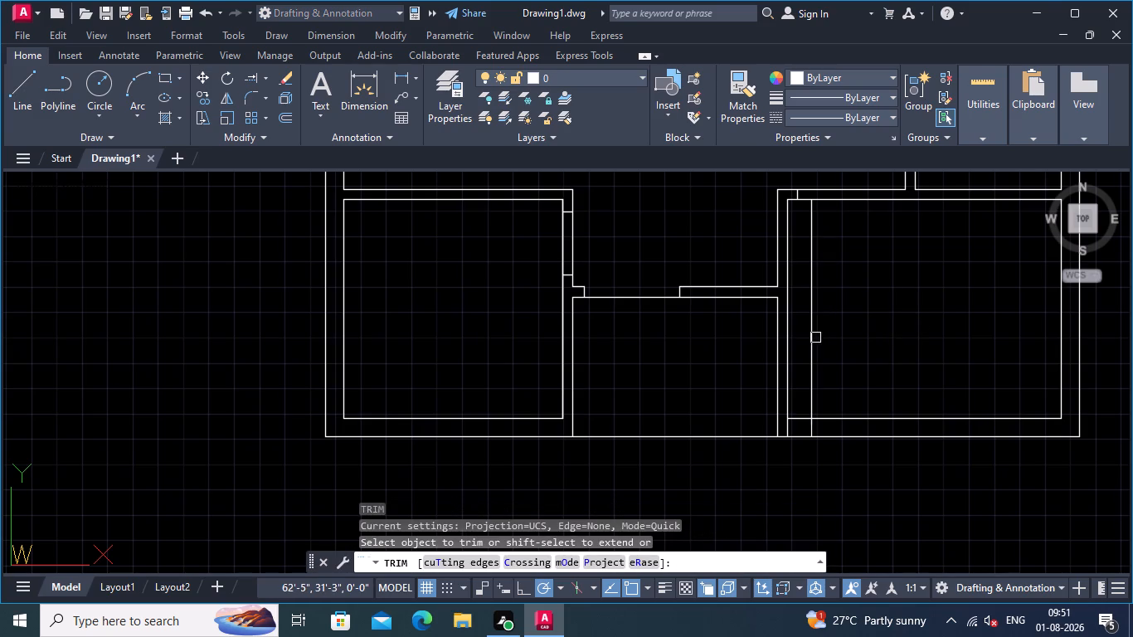
{"action": "left_click", "coordinate": [814, 339]}
{"action": "scroll", "coordinate": [800, 405], "scroll_direction": "up", "scroll_amount": 2}
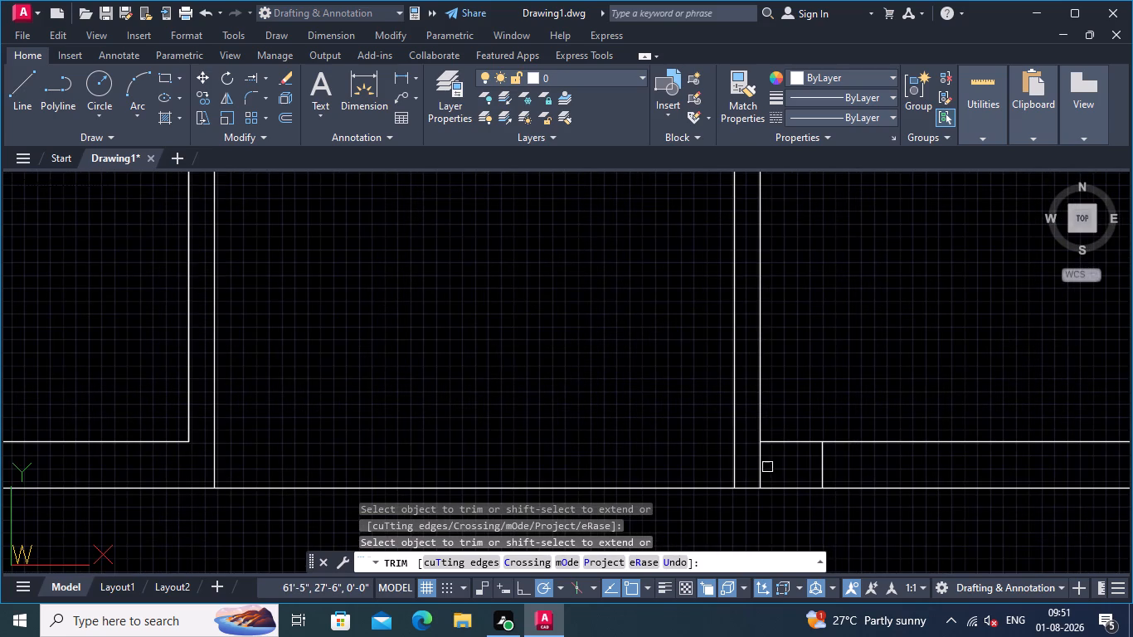
{"action": "left_click", "coordinate": [764, 469]}
{"action": "scroll", "coordinate": [837, 313], "scroll_direction": "down", "scroll_amount": 2}
{"action": "middle_click_drag", "start_coordinate": [844, 312], "coordinate": [801, 374]}
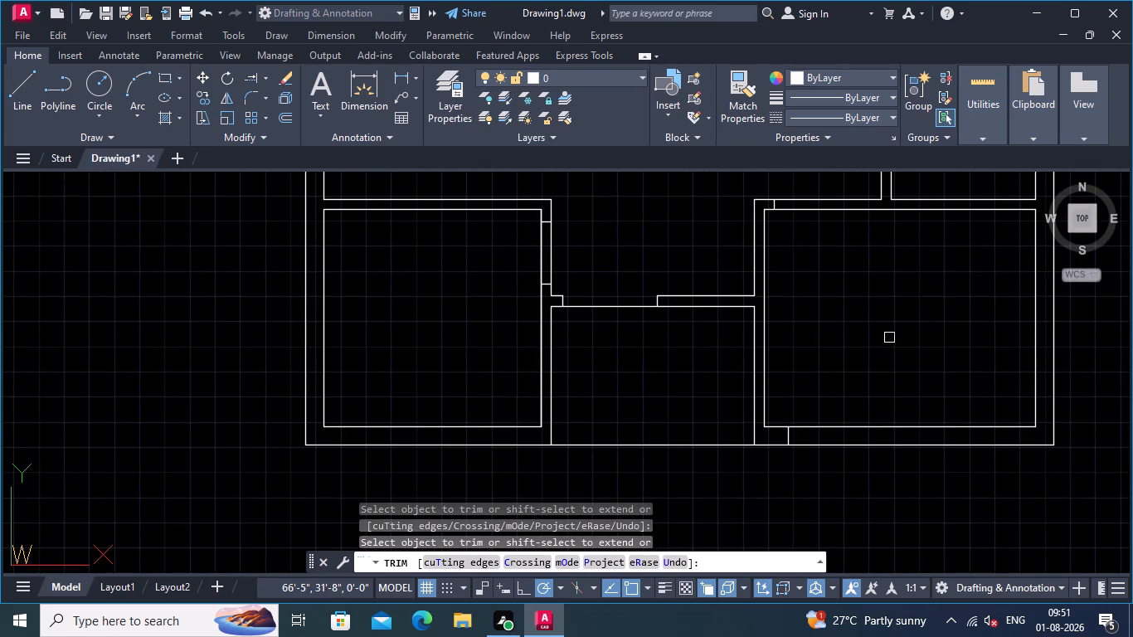
{"action": "middle_click_drag", "start_coordinate": [889, 338], "coordinate": [808, 314]}
{"action": "middle_click_drag", "start_coordinate": [852, 323], "coordinate": [800, 316]}
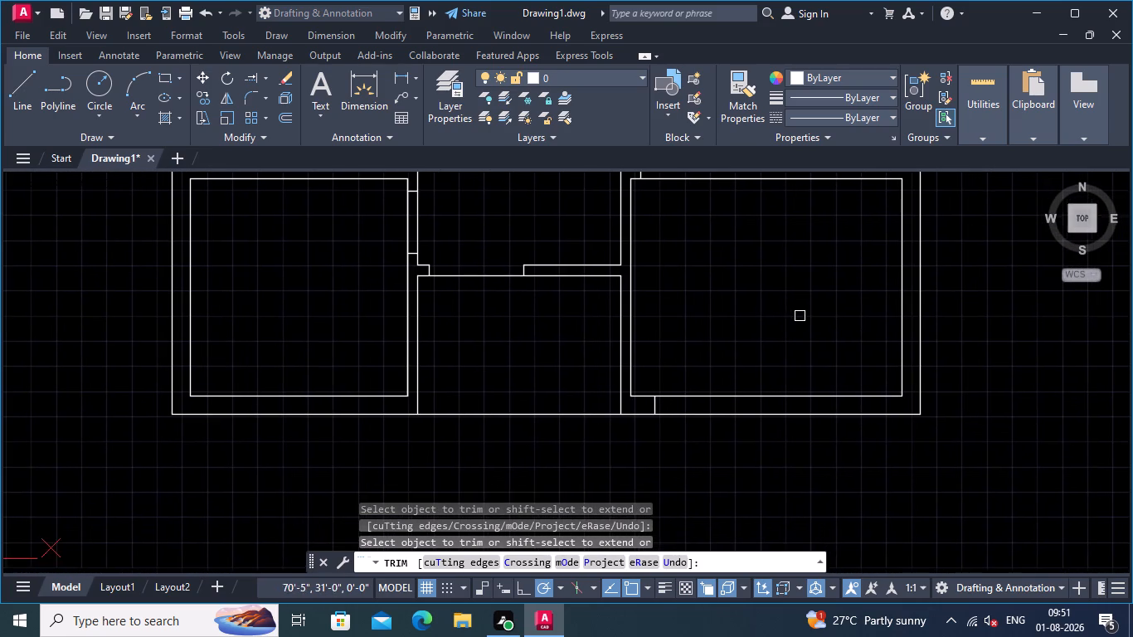
{"action": "key", "text": "Return"}
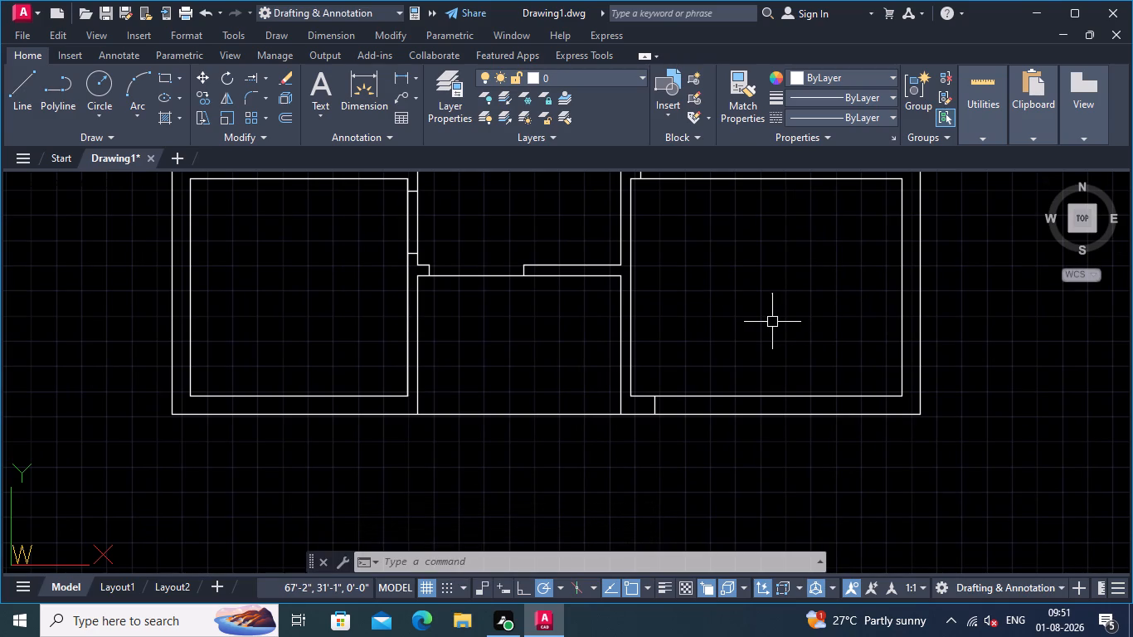
Extend the left line of the partition above the lower-right room down across the thickness of the room's upper wall.
{"action": "scroll", "coordinate": [771, 323], "scroll_direction": "down", "scroll_amount": 2}
{"action": "middle_click_drag", "start_coordinate": [771, 323], "coordinate": [766, 382]}
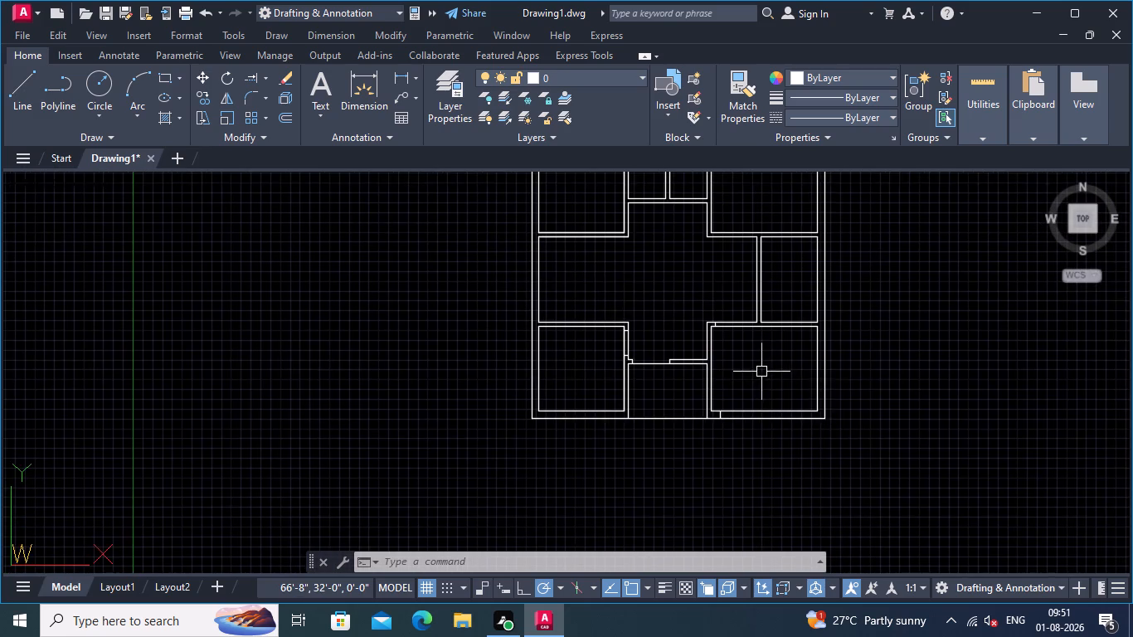
{"action": "scroll", "coordinate": [761, 372], "scroll_direction": "up", "scroll_amount": 1}
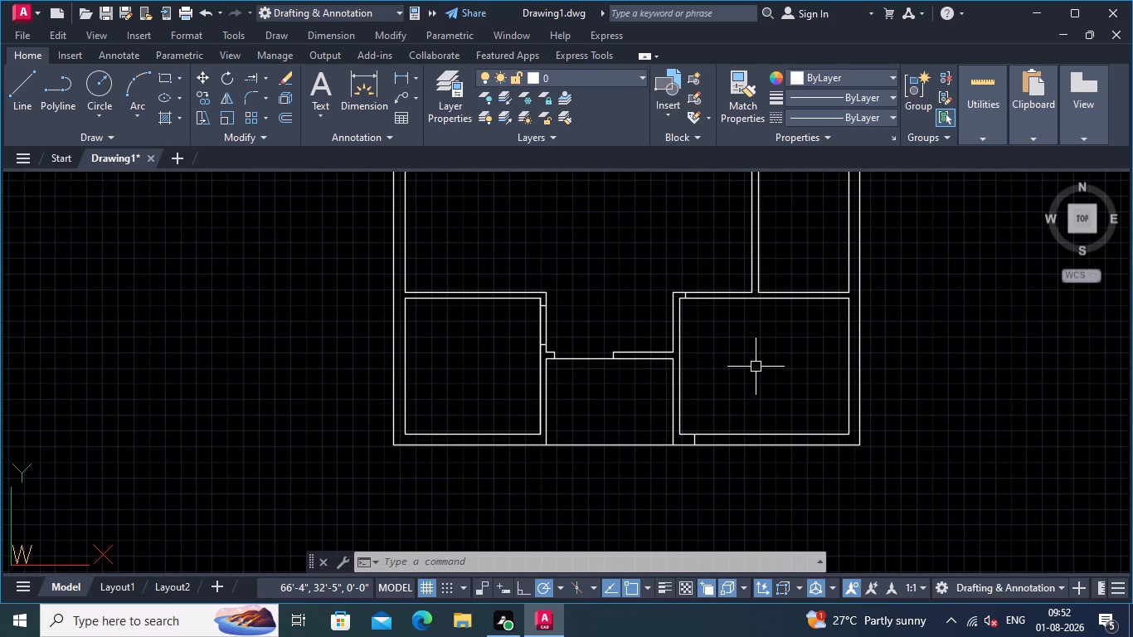
{"action": "scroll", "coordinate": [765, 353], "scroll_direction": "up", "scroll_amount": 1}
{"action": "middle_click_drag", "start_coordinate": [756, 353], "coordinate": [751, 416]}
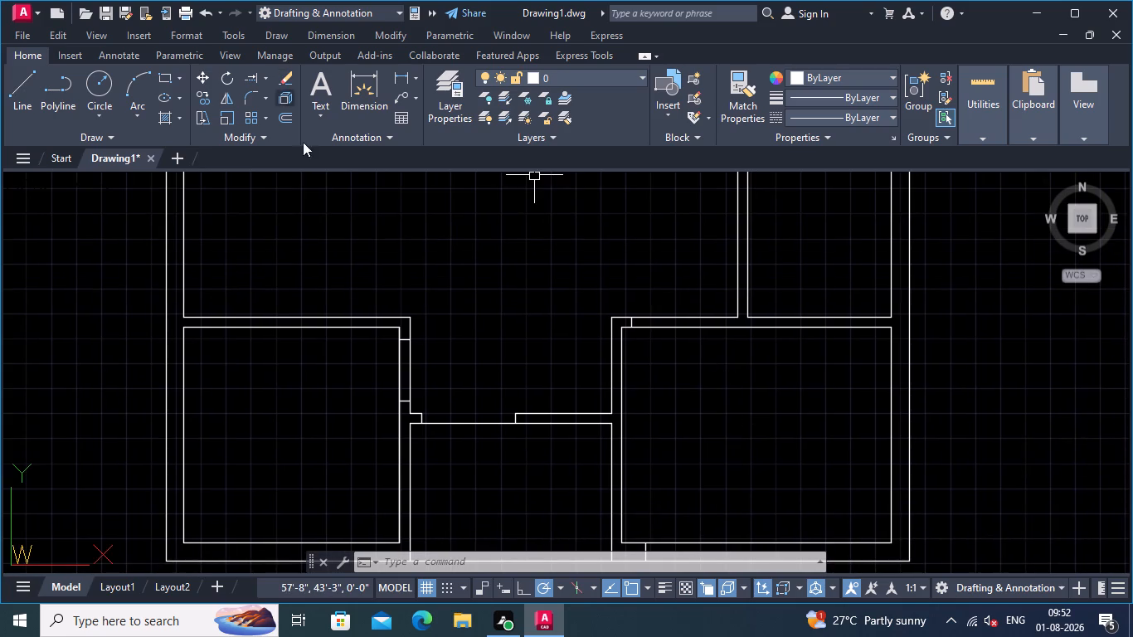
{"action": "type", "text": "EX"}
{"action": "key", "text": "Return"}
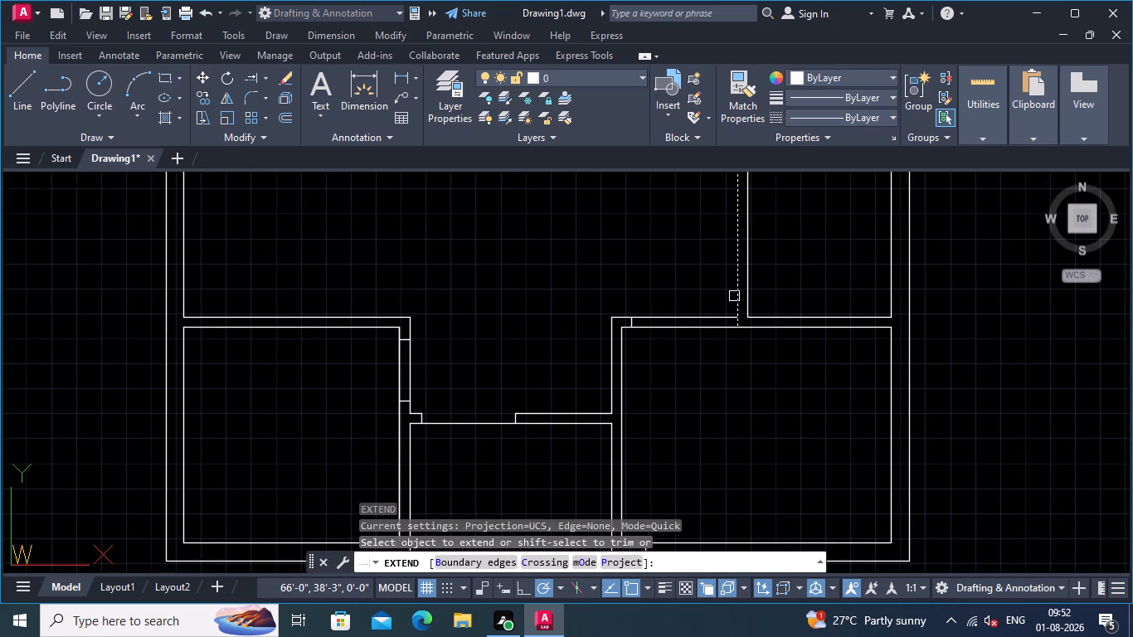
{"action": "left_click", "coordinate": [734, 296]}
{"action": "key", "text": "Return"}
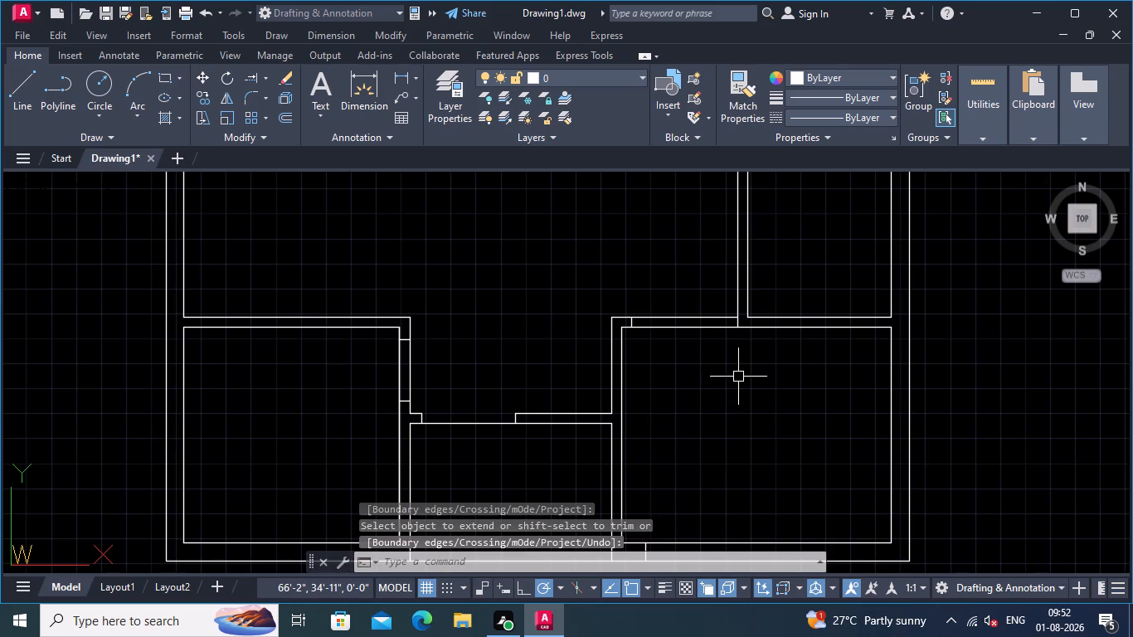
Offset the left line of the partition above the lower-right room 5" to the left.
{"action": "scroll", "coordinate": [727, 377], "scroll_direction": "up", "scroll_amount": 1}
{"action": "middle_click_drag", "start_coordinate": [727, 377], "coordinate": [726, 411]}
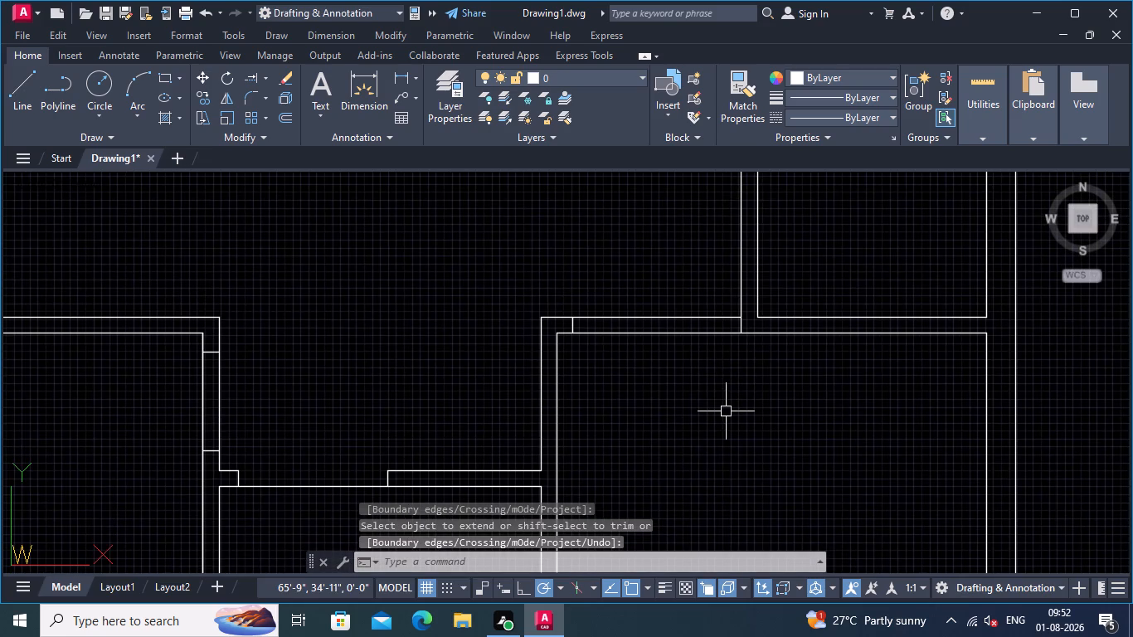
{"action": "type", "text": "OFF"}
{"action": "key", "text": "Return"}
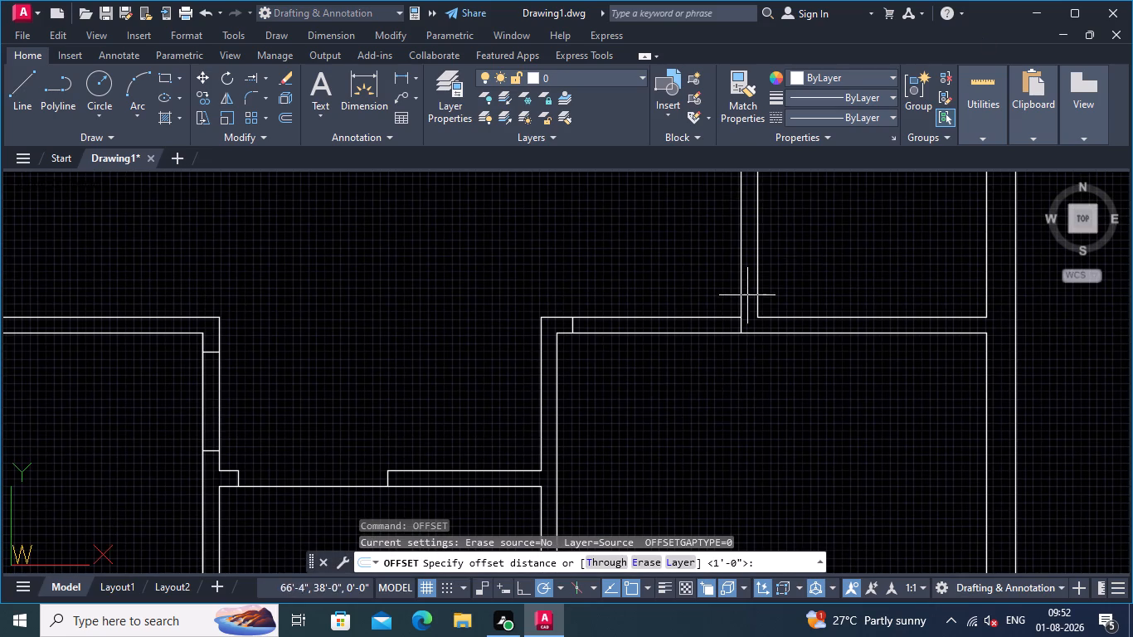
{"action": "scroll", "coordinate": [727, 313], "scroll_direction": "up", "scroll_amount": 1}
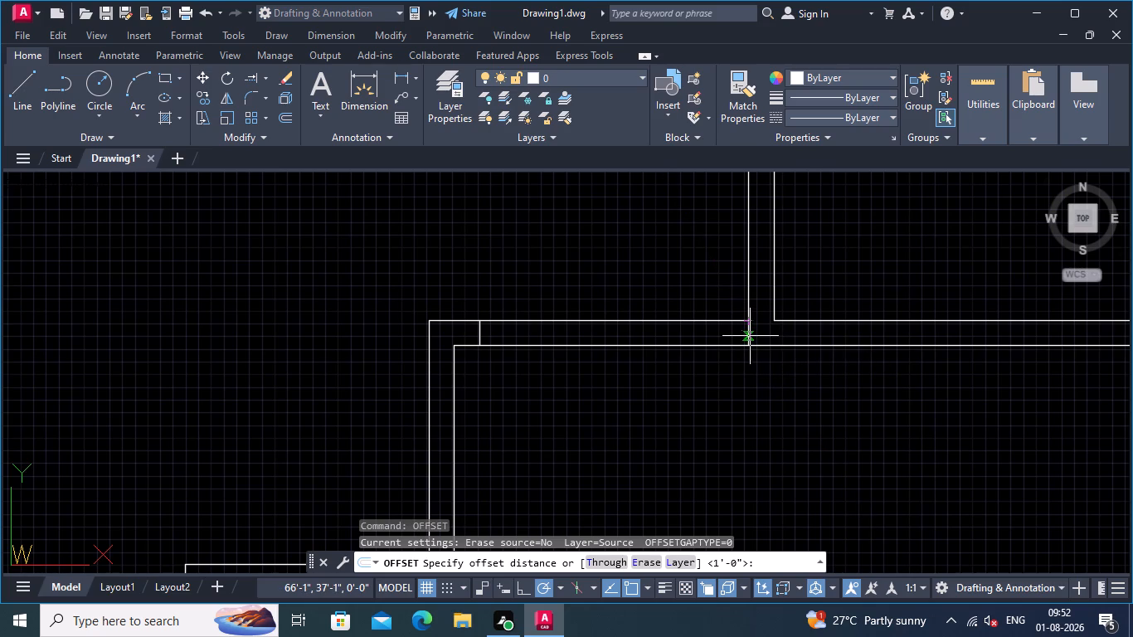
{"action": "left_click", "coordinate": [750, 337]}
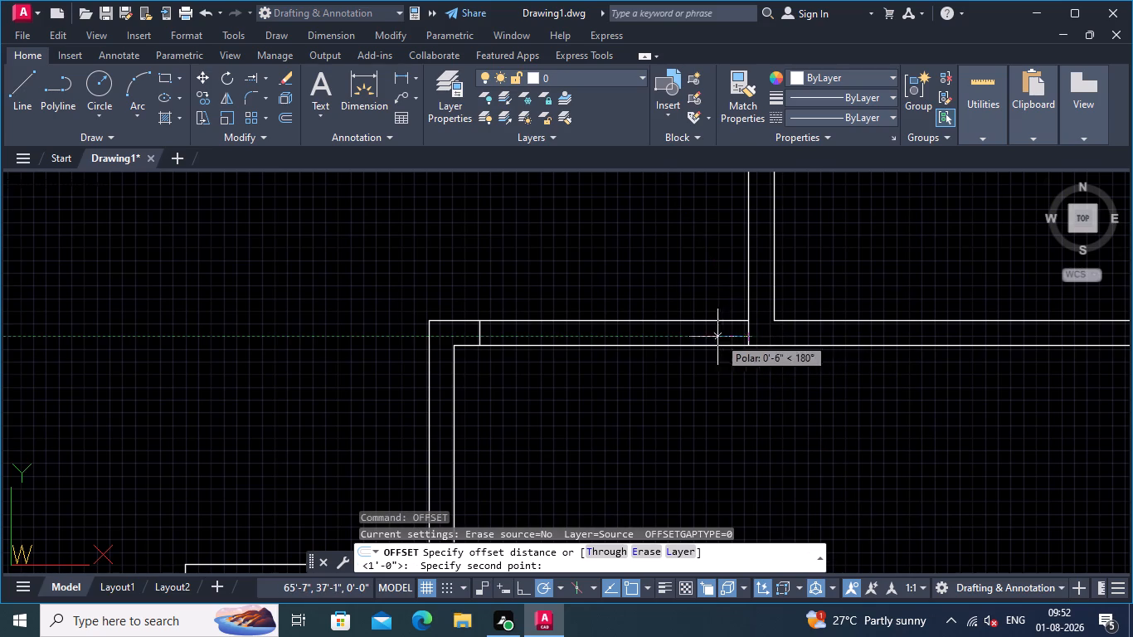
{"action": "scroll", "coordinate": [716, 338], "scroll_direction": "down", "scroll_amount": 3}
{"action": "scroll", "coordinate": [716, 338], "scroll_direction": "up", "scroll_amount": 2}
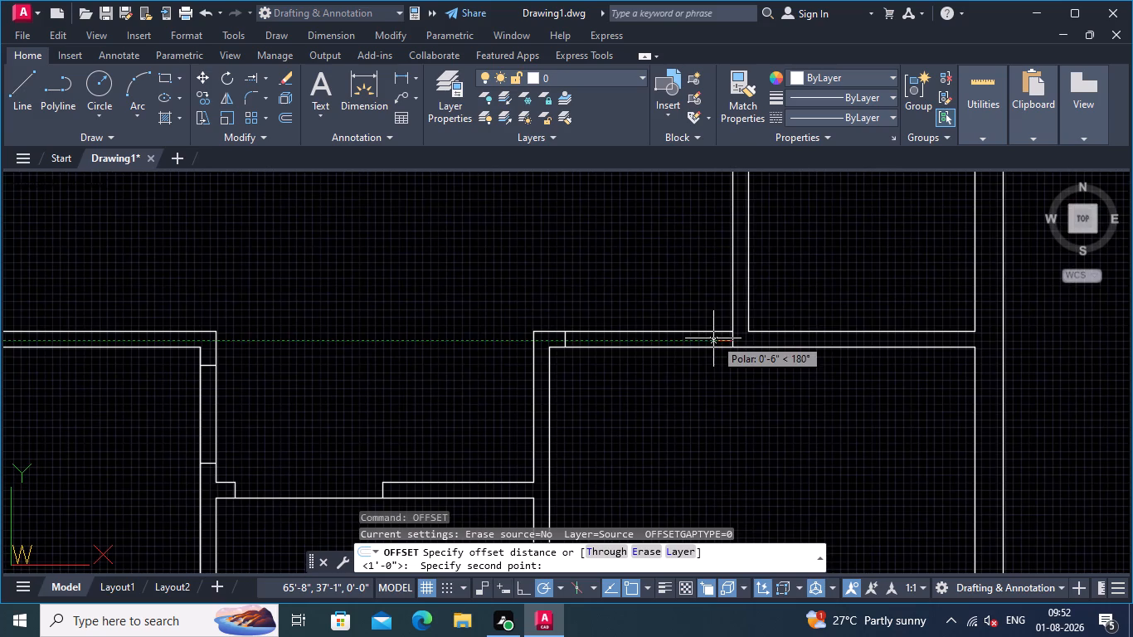
{"action": "key", "text": "5"}
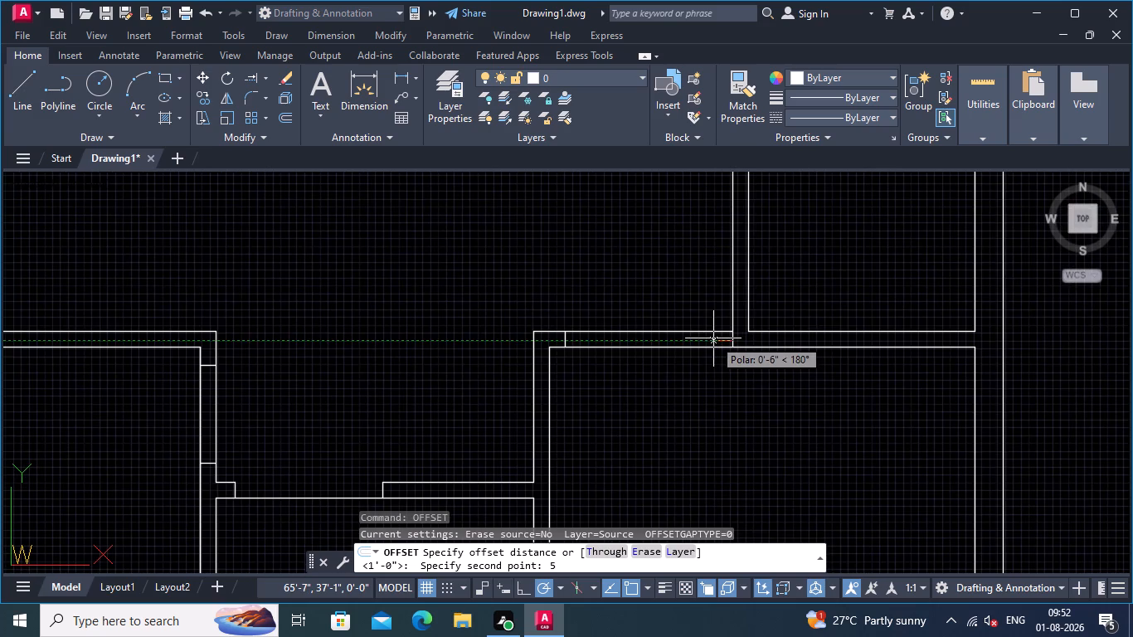
{"action": "key", "text": "shift+quotedbl"}
{"action": "key", "text": "Return"}
{"action": "scroll", "coordinate": [710, 340], "scroll_direction": "up", "scroll_amount": 2}
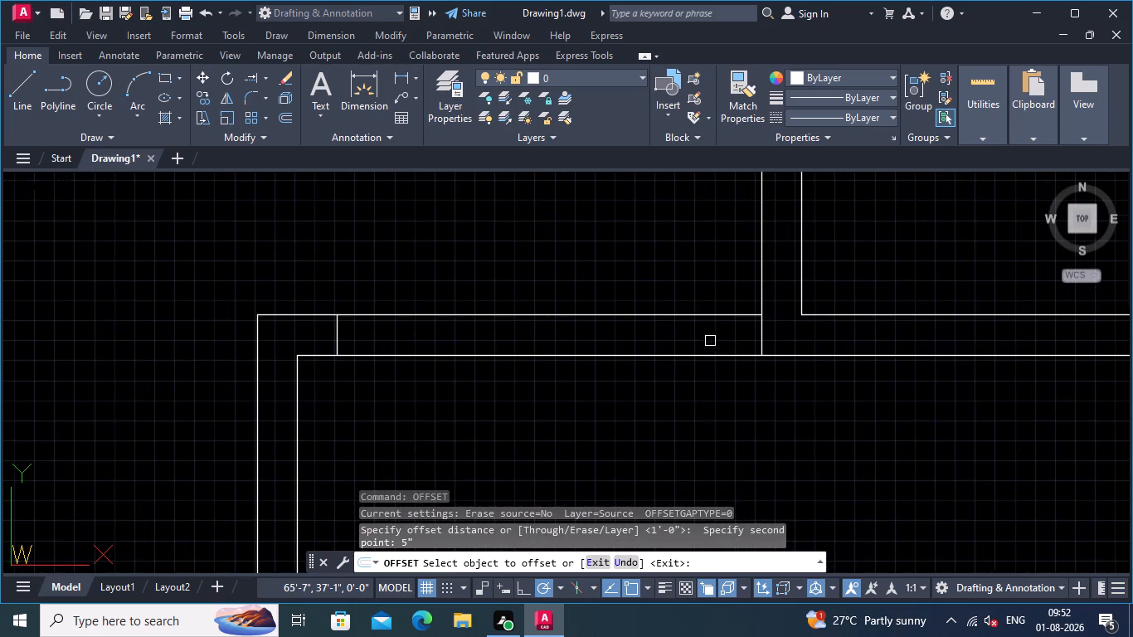
{"action": "left_click", "coordinate": [761, 340]}
{"action": "left_click", "coordinate": [743, 340]}
{"action": "scroll", "coordinate": [691, 390], "scroll_direction": "down", "scroll_amount": 2}
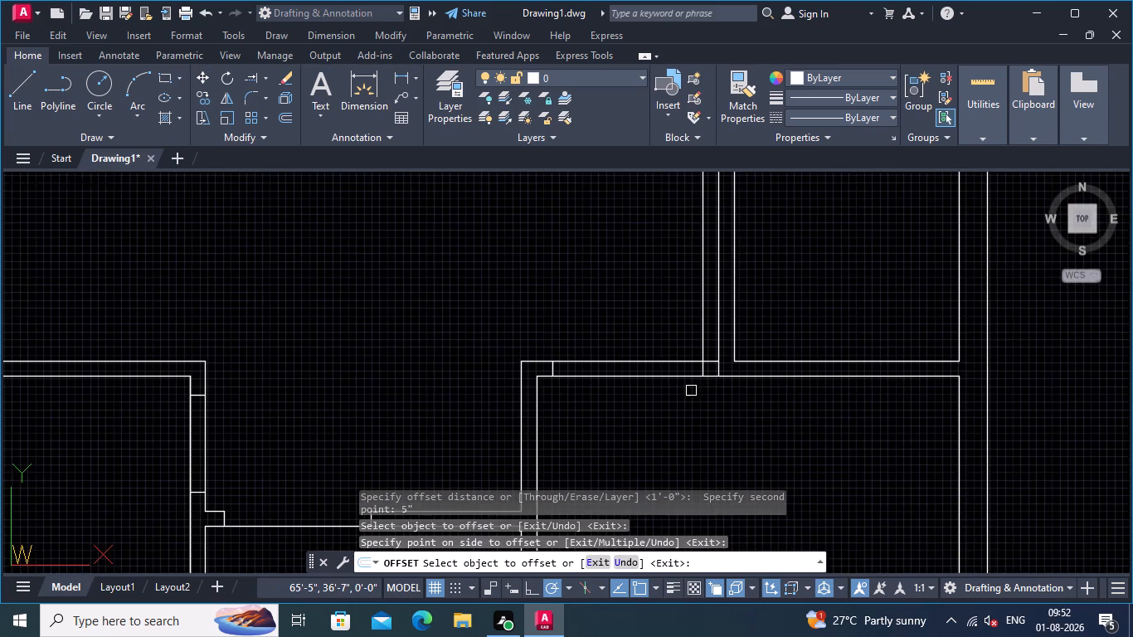
{"action": "middle_click_drag", "start_coordinate": [691, 391], "coordinate": [666, 377]}
{"action": "middle_click_drag", "start_coordinate": [675, 395], "coordinate": [687, 395]}
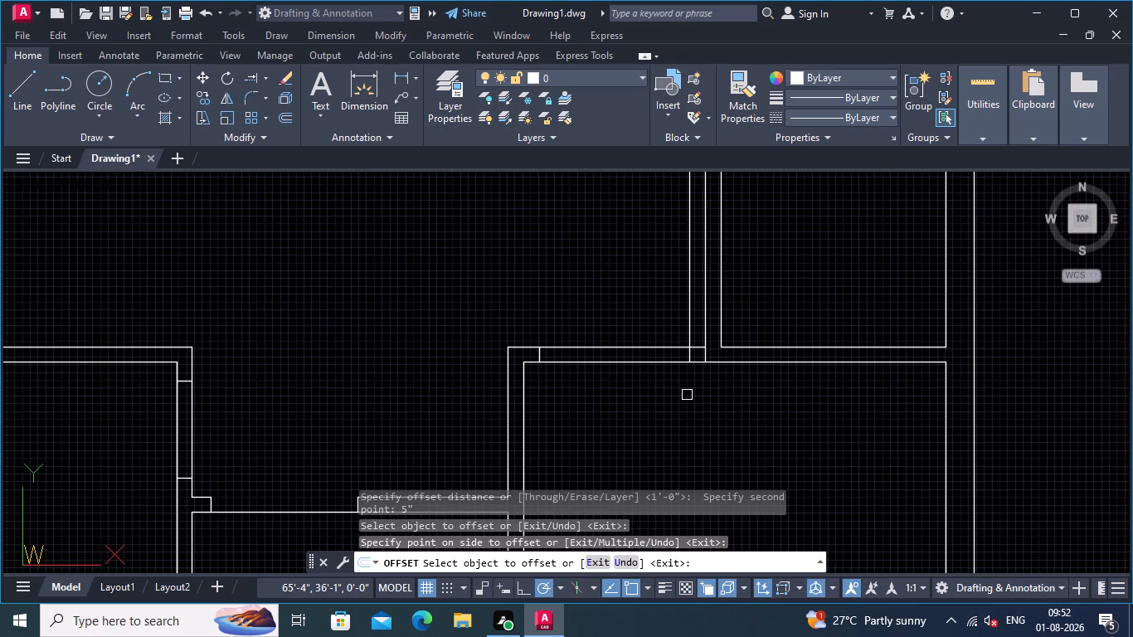
{"action": "key", "text": "Return"}
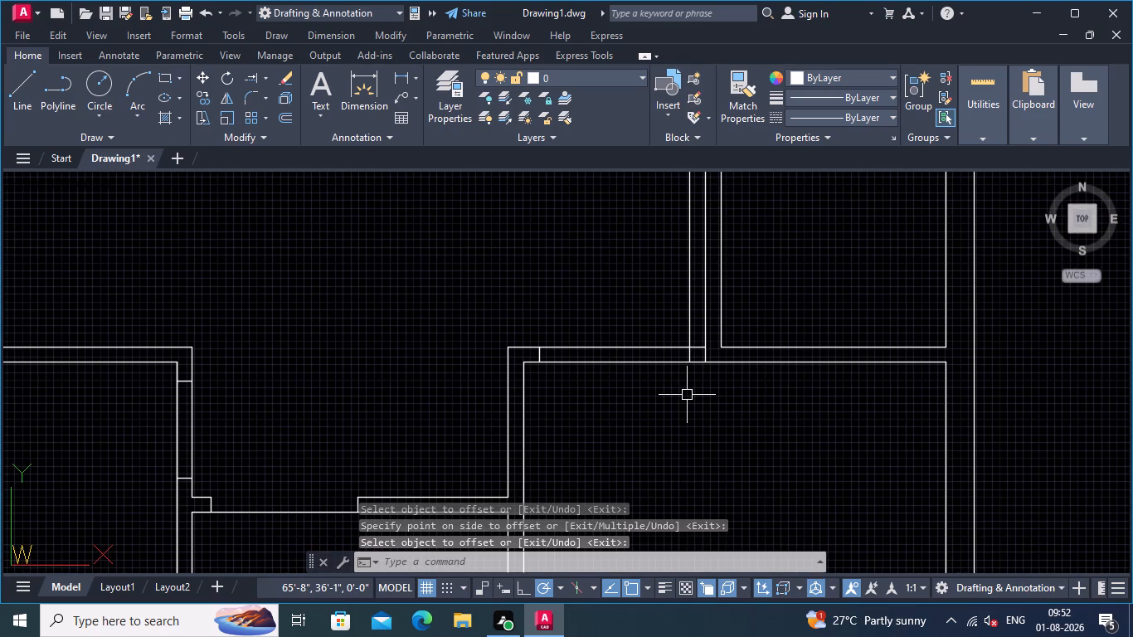
Trim the partition line's end inside the lower-right room's upper wall and the 5" offset line above it, leaving a jamb line across the wall.
{"action": "type", "text": "TR"}
{"action": "key", "text": "Return"}
{"action": "scroll", "coordinate": [683, 357], "scroll_direction": "up", "scroll_amount": 1}
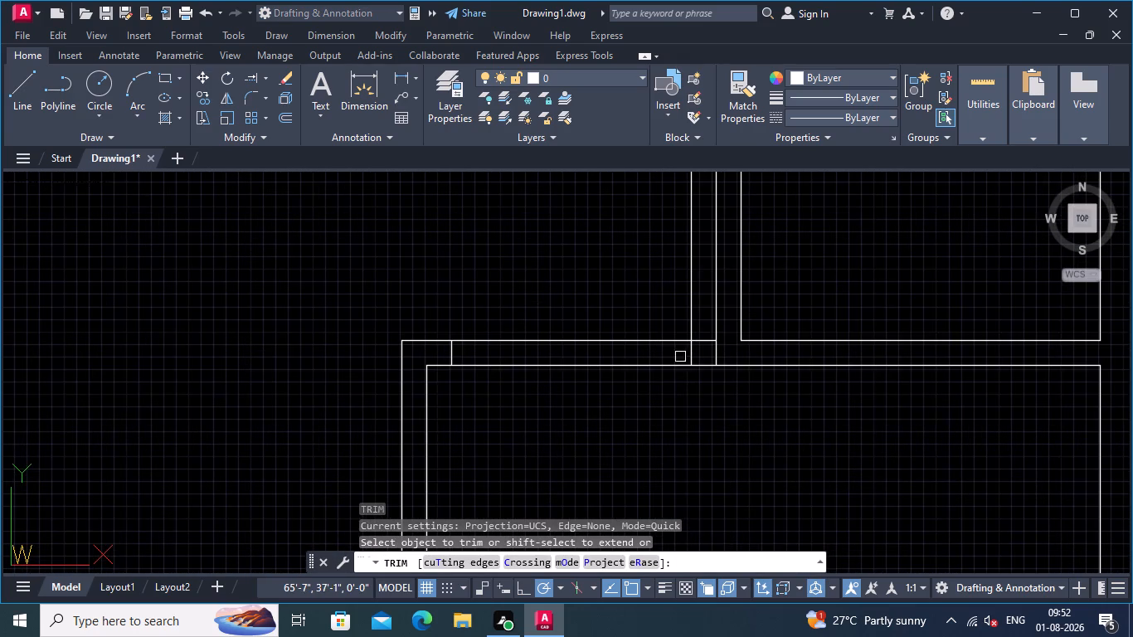
{"action": "left_click", "coordinate": [714, 348]}
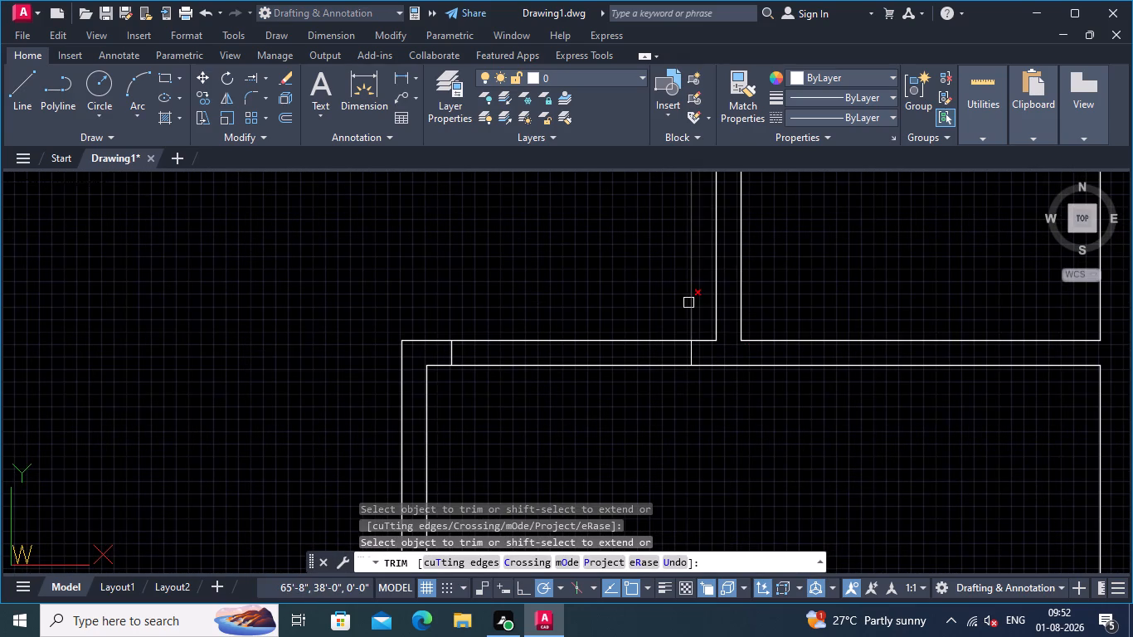
{"action": "left_click", "coordinate": [688, 303]}
Trim the lower line of the lower-right room's upper wall between the two jamb lines.
{"action": "scroll", "coordinate": [638, 252], "scroll_direction": "down", "scroll_amount": 2}
{"action": "middle_click_drag", "start_coordinate": [638, 252], "coordinate": [637, 323]}
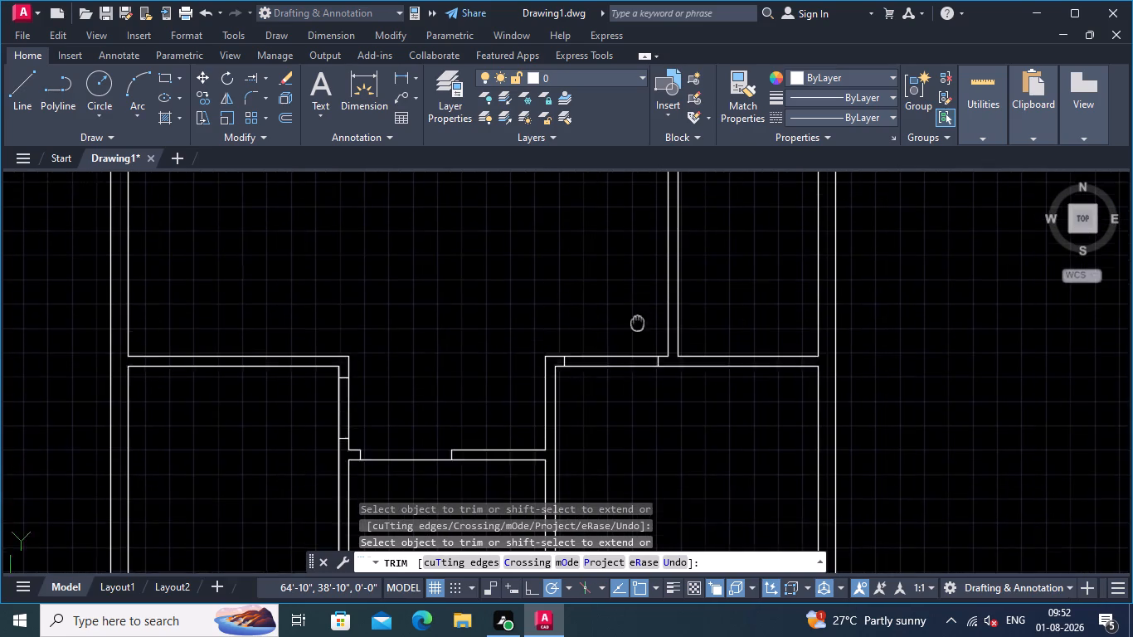
{"action": "middle_click_drag", "start_coordinate": [637, 323], "coordinate": [635, 364]}
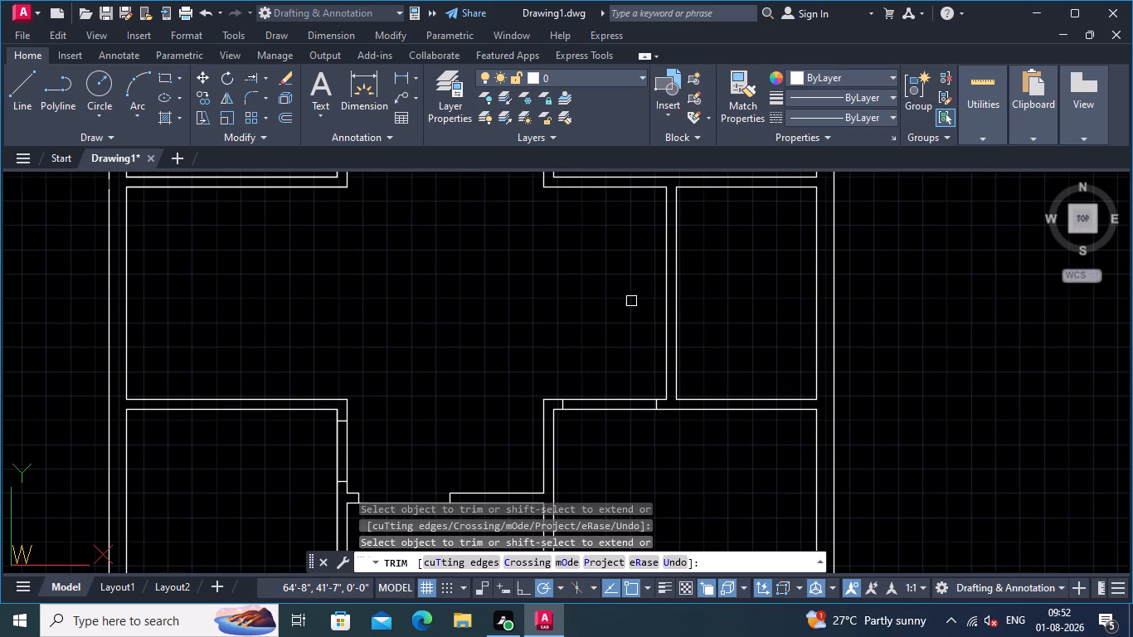
{"action": "middle_click_drag", "start_coordinate": [628, 304], "coordinate": [605, 264]}
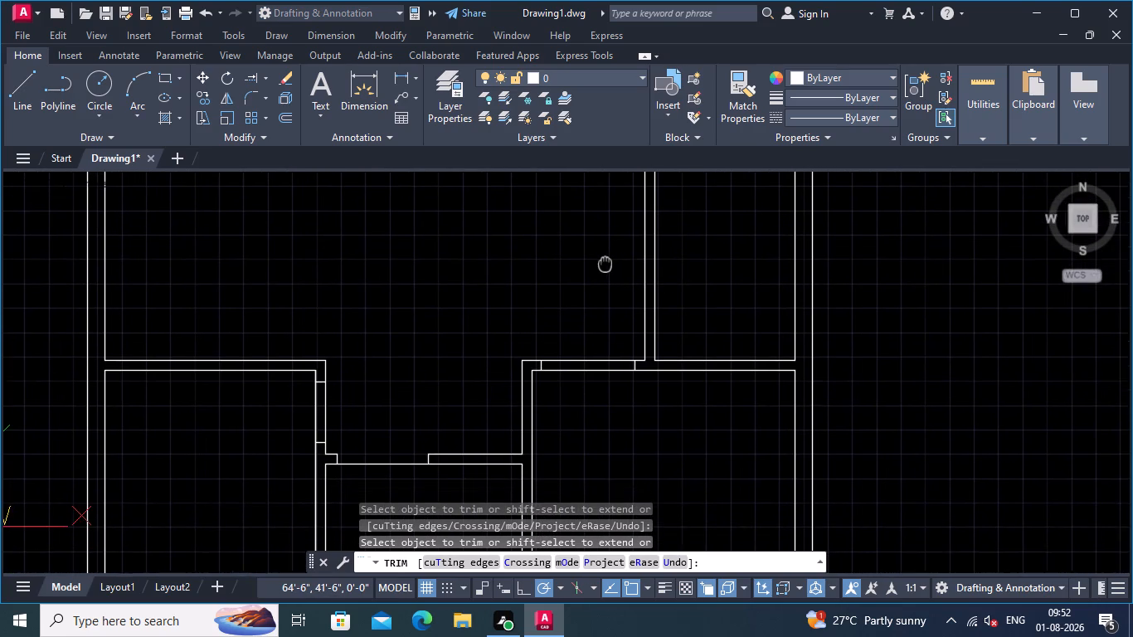
{"action": "middle_click_drag", "start_coordinate": [605, 264], "coordinate": [604, 260]}
{"action": "scroll", "coordinate": [592, 265], "scroll_direction": "down", "scroll_amount": 1}
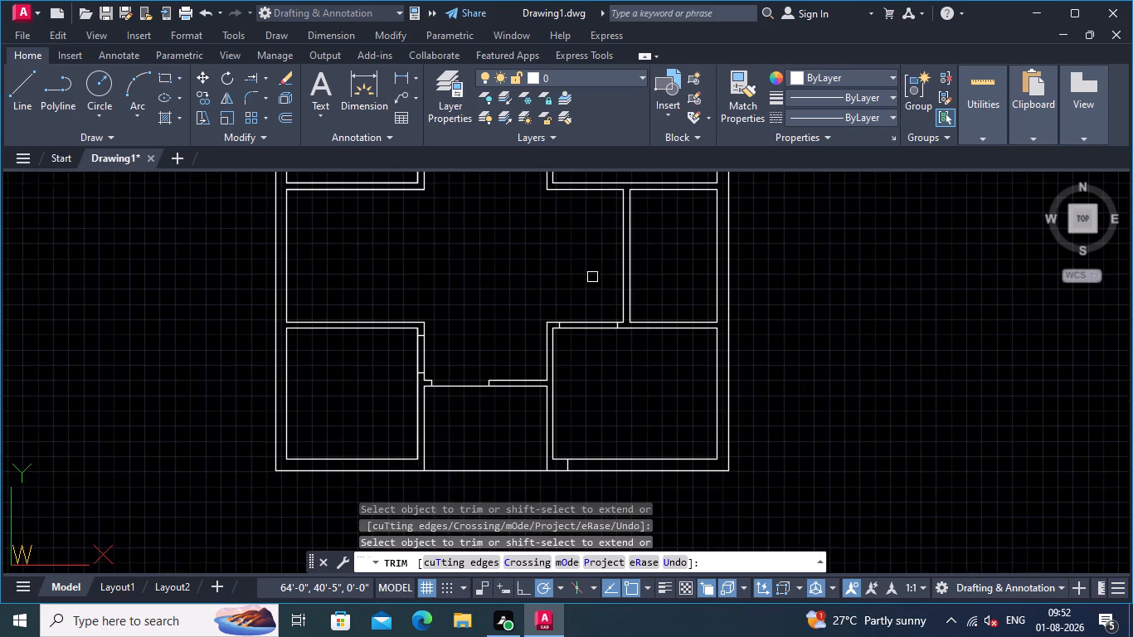
{"action": "middle_click_drag", "start_coordinate": [592, 277], "coordinate": [615, 254]}
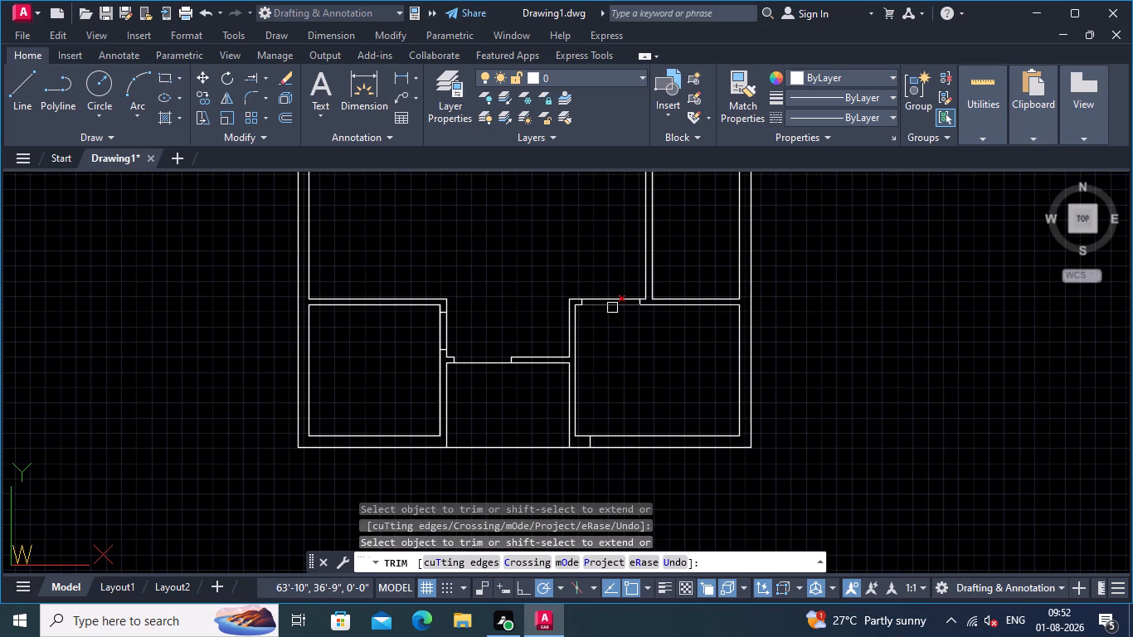
{"action": "left_click", "coordinate": [612, 308]}
Remove the short jamb line across the bottom outer wall below the lower-right room.
{"action": "middle_click_drag", "start_coordinate": [604, 243], "coordinate": [604, 218]}
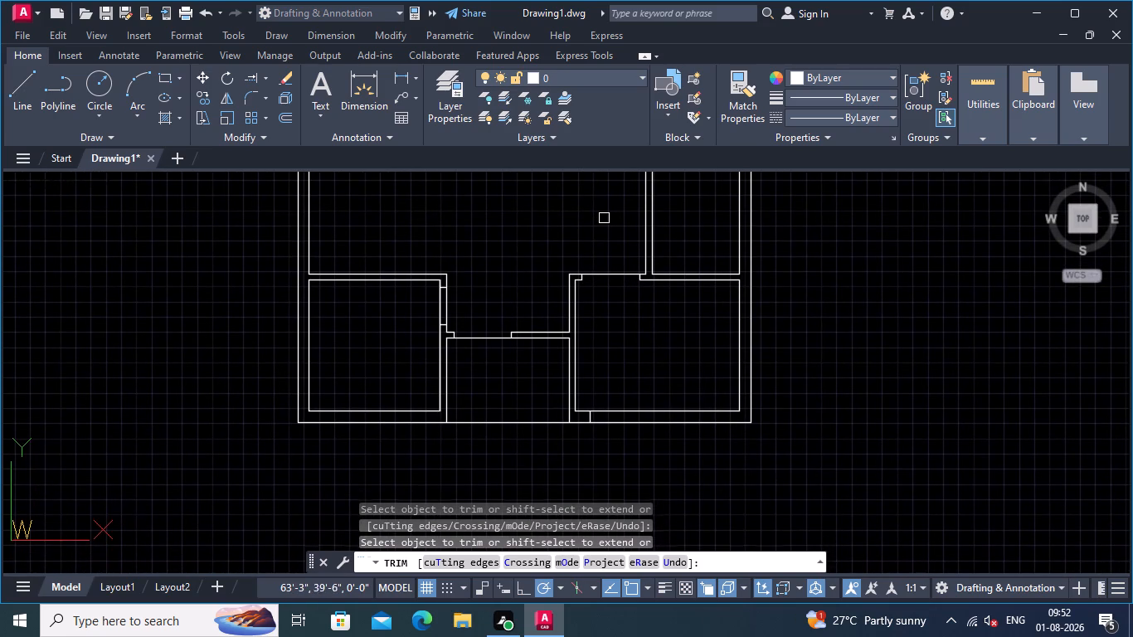
{"action": "scroll", "coordinate": [620, 199], "scroll_direction": "down", "scroll_amount": 1}
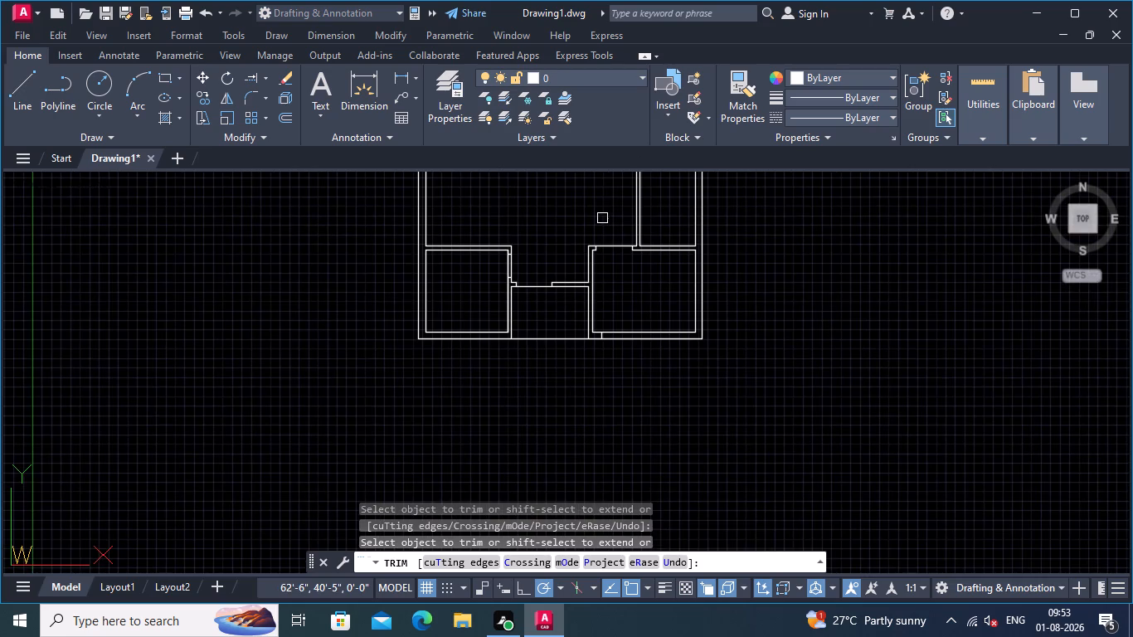
{"action": "middle_click_drag", "start_coordinate": [601, 219], "coordinate": [598, 179]}
{"action": "middle_click_drag", "start_coordinate": [639, 300], "coordinate": [680, 292]}
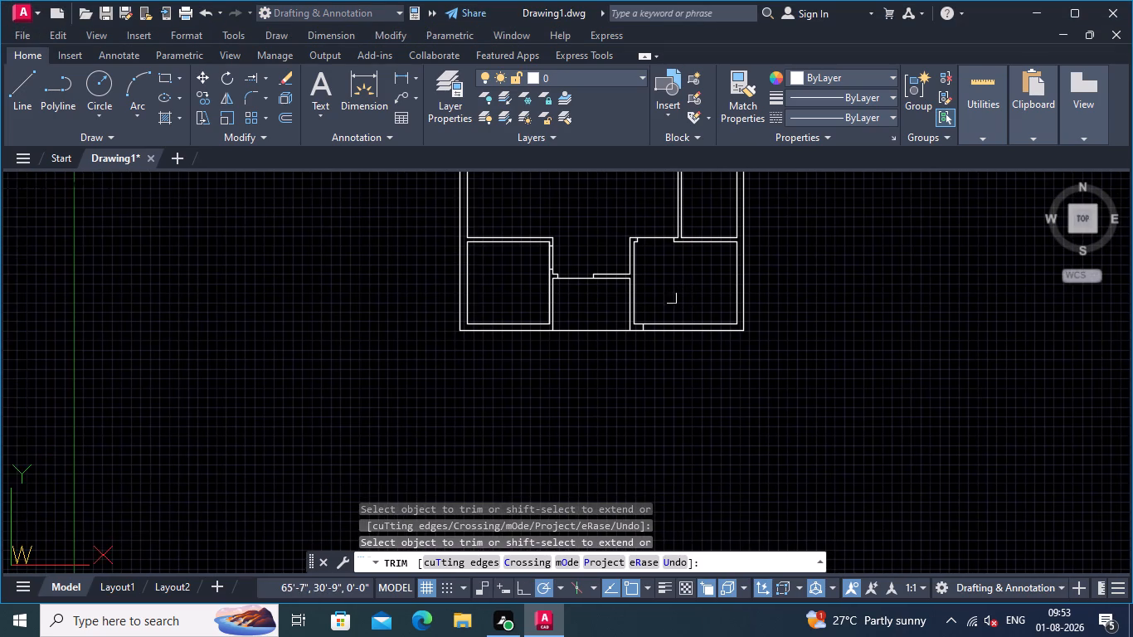
{"action": "scroll", "coordinate": [666, 304], "scroll_direction": "up", "scroll_amount": 1}
{"action": "middle_click_drag", "start_coordinate": [666, 304], "coordinate": [581, 260]}
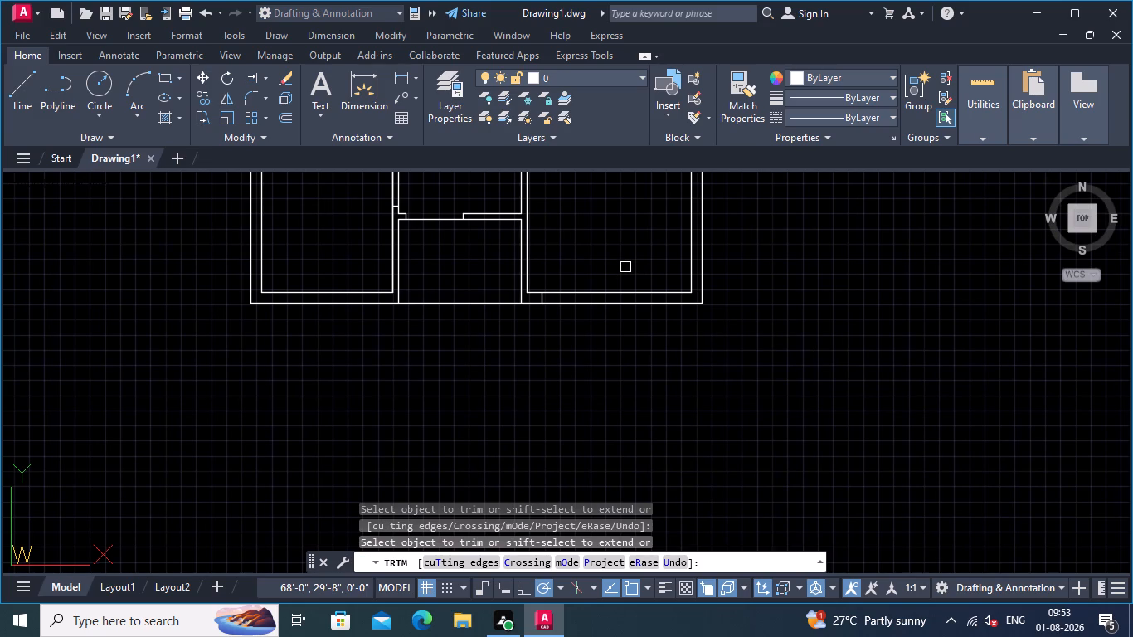
{"action": "middle_click_drag", "start_coordinate": [596, 264], "coordinate": [625, 254]}
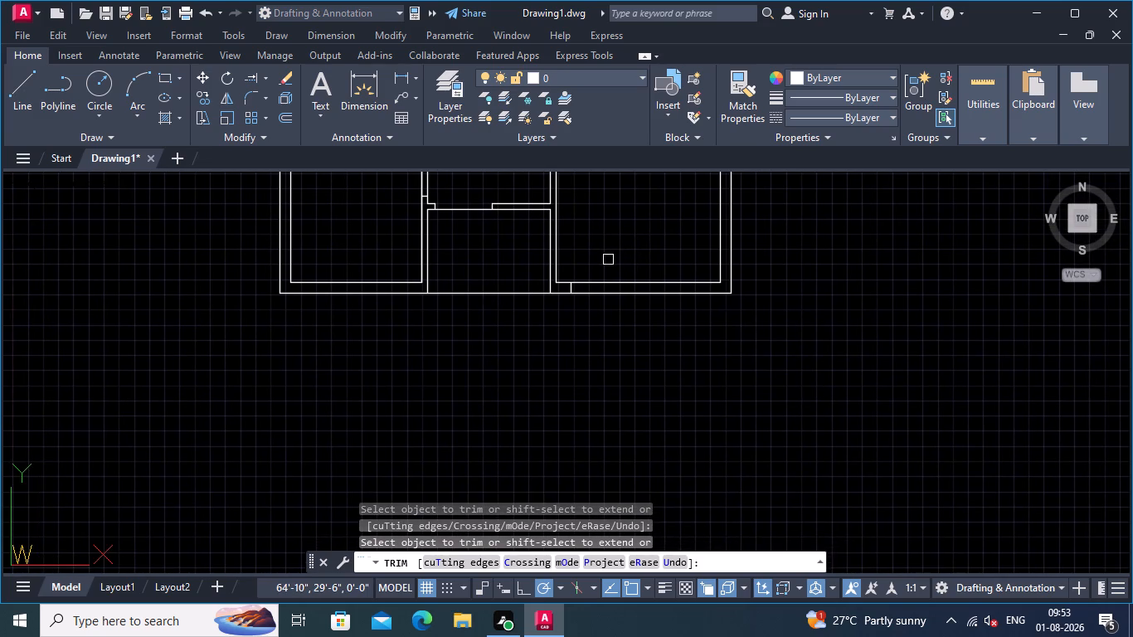
{"action": "scroll", "coordinate": [608, 260], "scroll_direction": "up", "scroll_amount": 1}
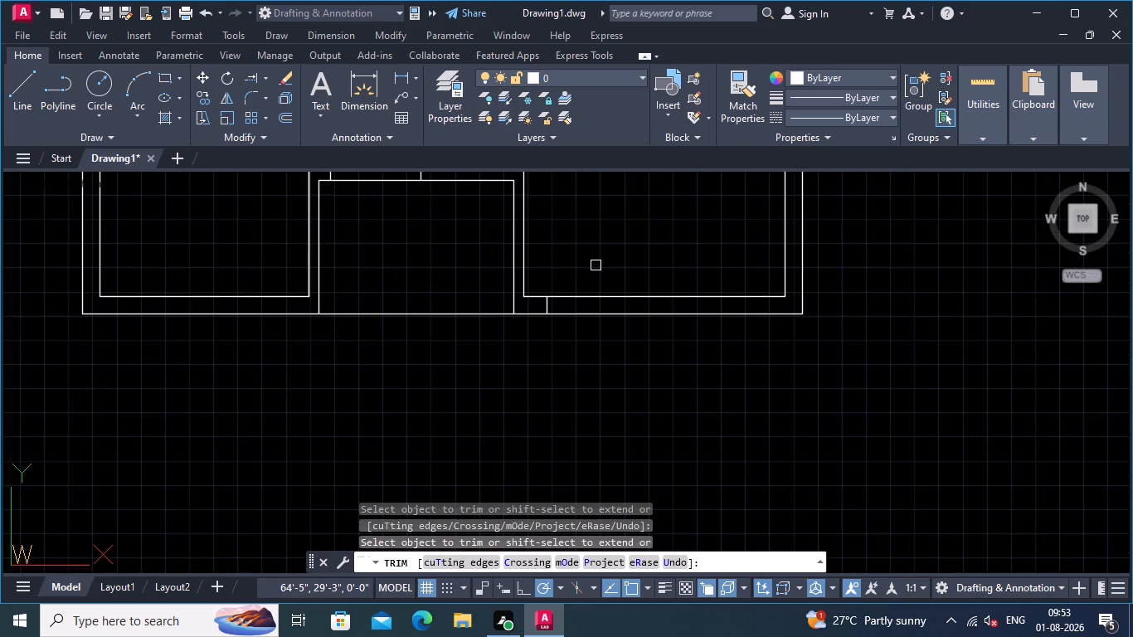
{"action": "scroll", "coordinate": [592, 267], "scroll_direction": "up", "scroll_amount": 1}
{"action": "left_click", "coordinate": [522, 325]}
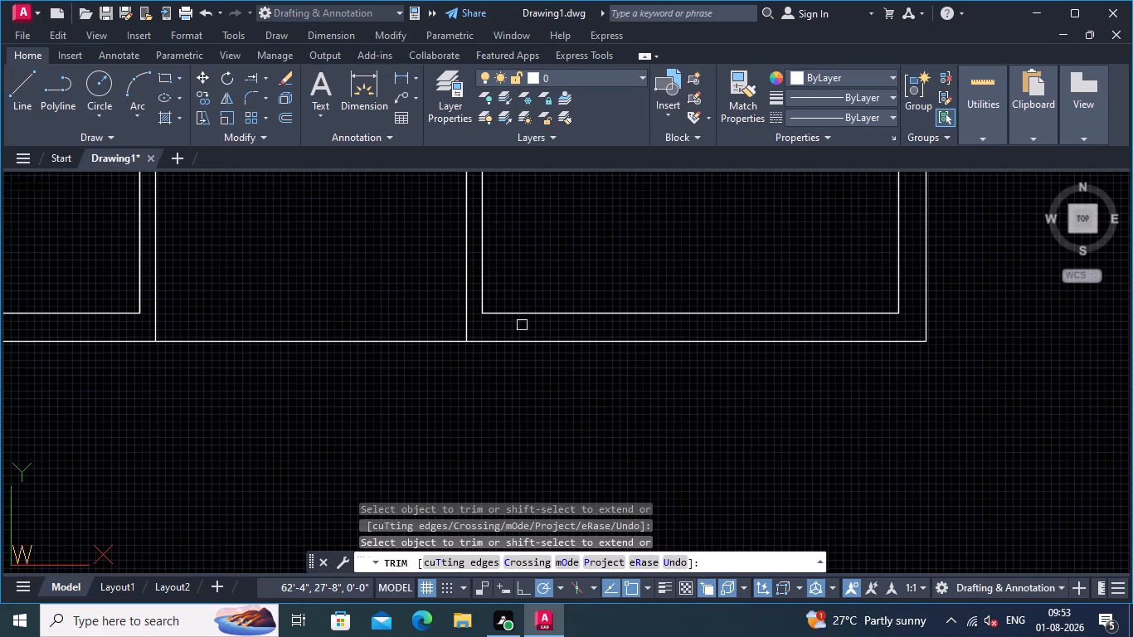
{"action": "key", "text": "Return"}
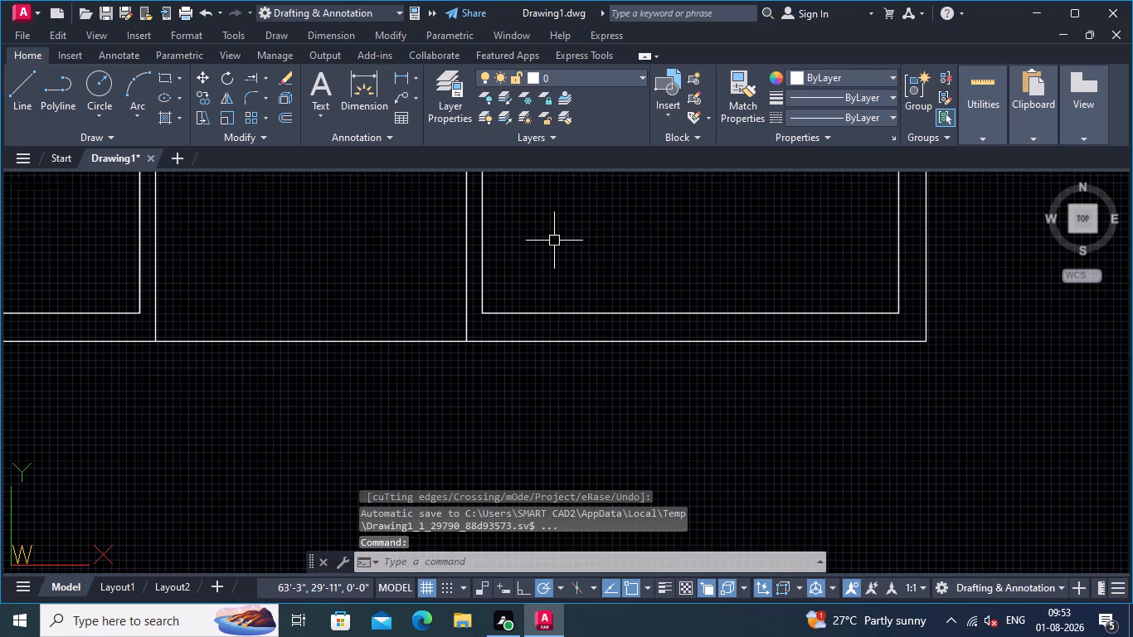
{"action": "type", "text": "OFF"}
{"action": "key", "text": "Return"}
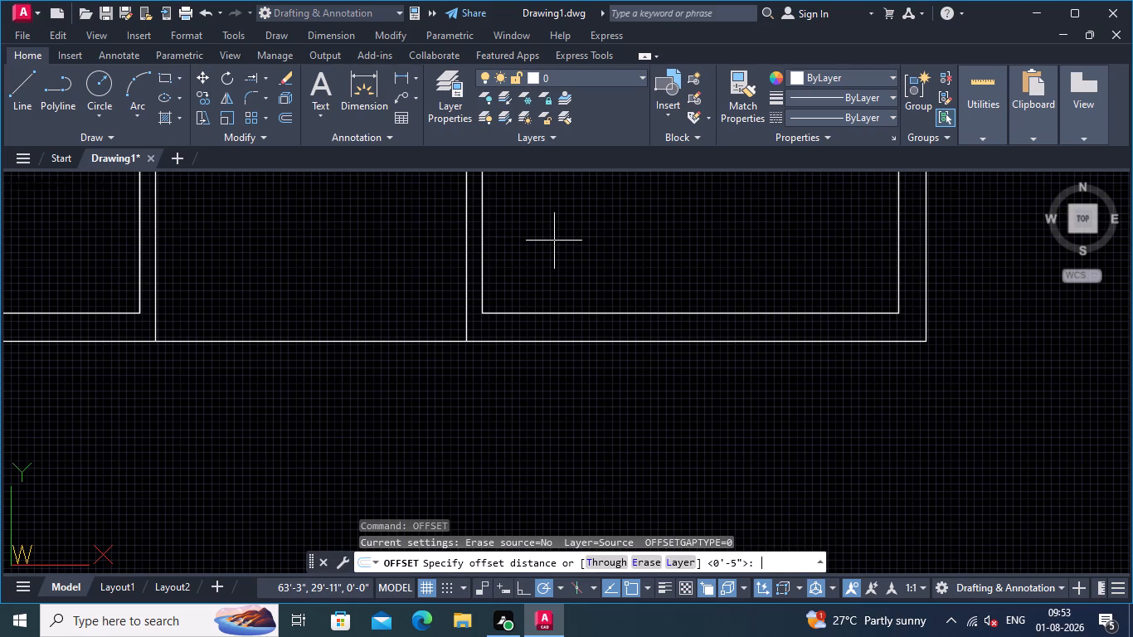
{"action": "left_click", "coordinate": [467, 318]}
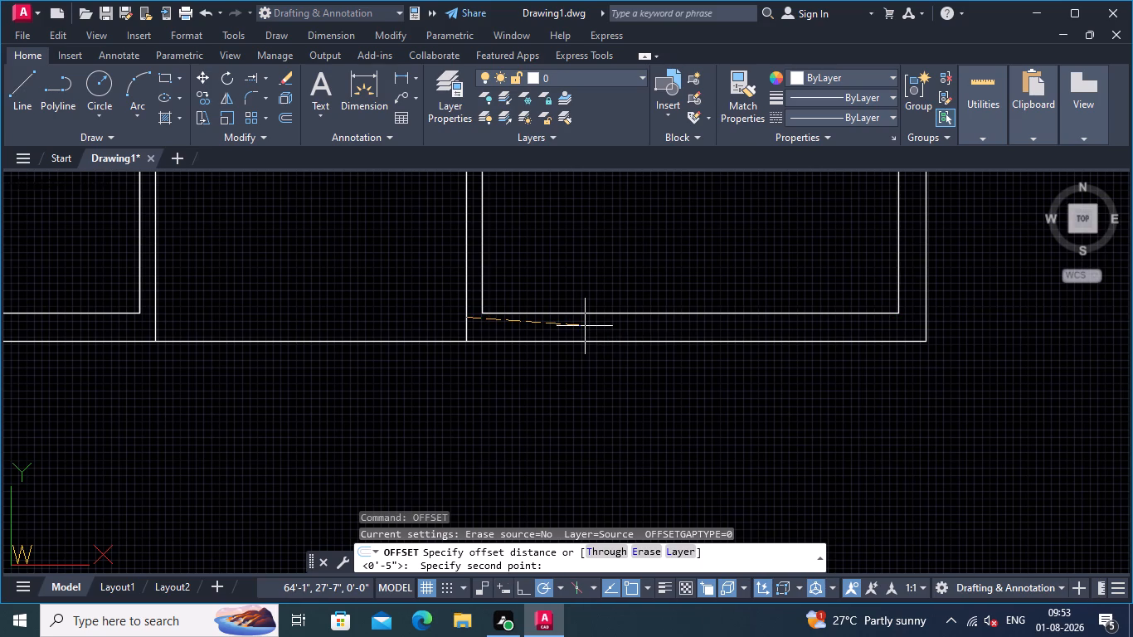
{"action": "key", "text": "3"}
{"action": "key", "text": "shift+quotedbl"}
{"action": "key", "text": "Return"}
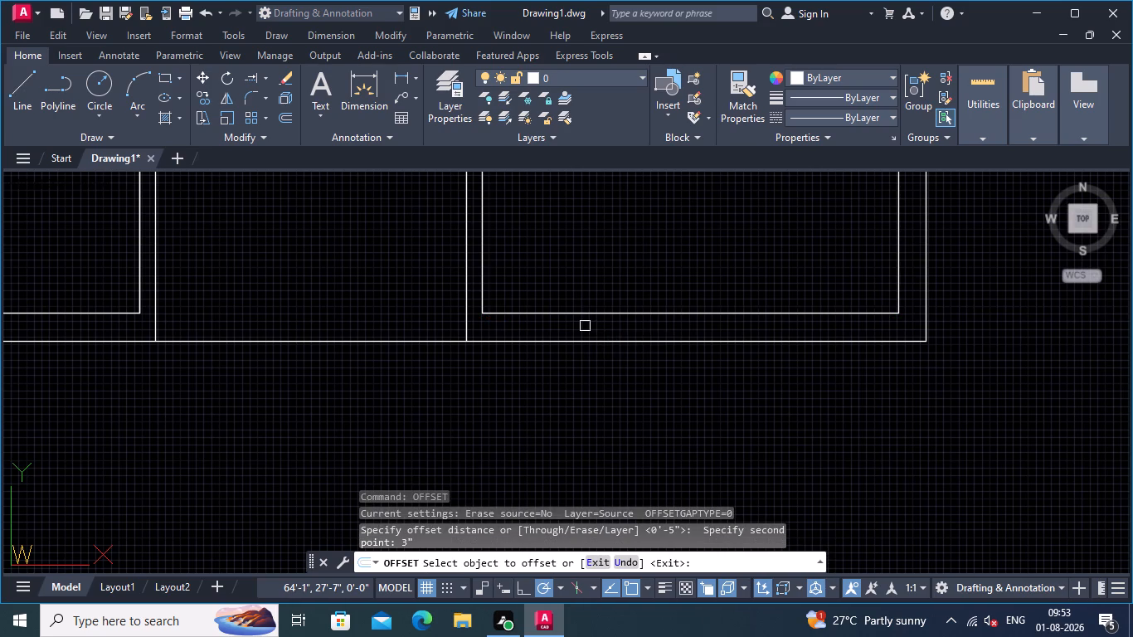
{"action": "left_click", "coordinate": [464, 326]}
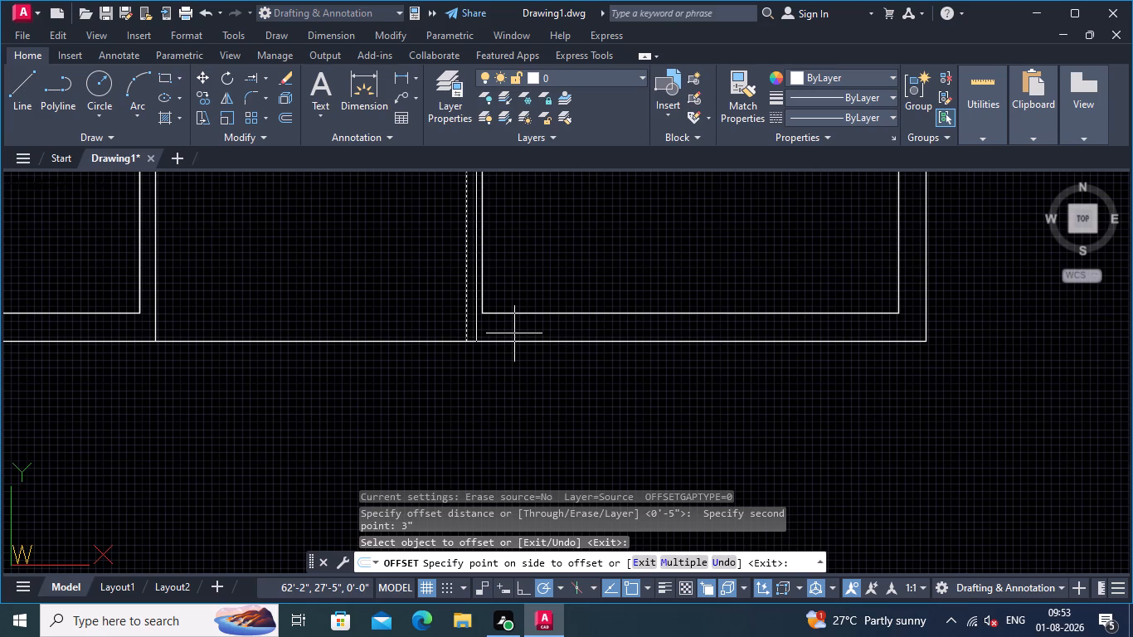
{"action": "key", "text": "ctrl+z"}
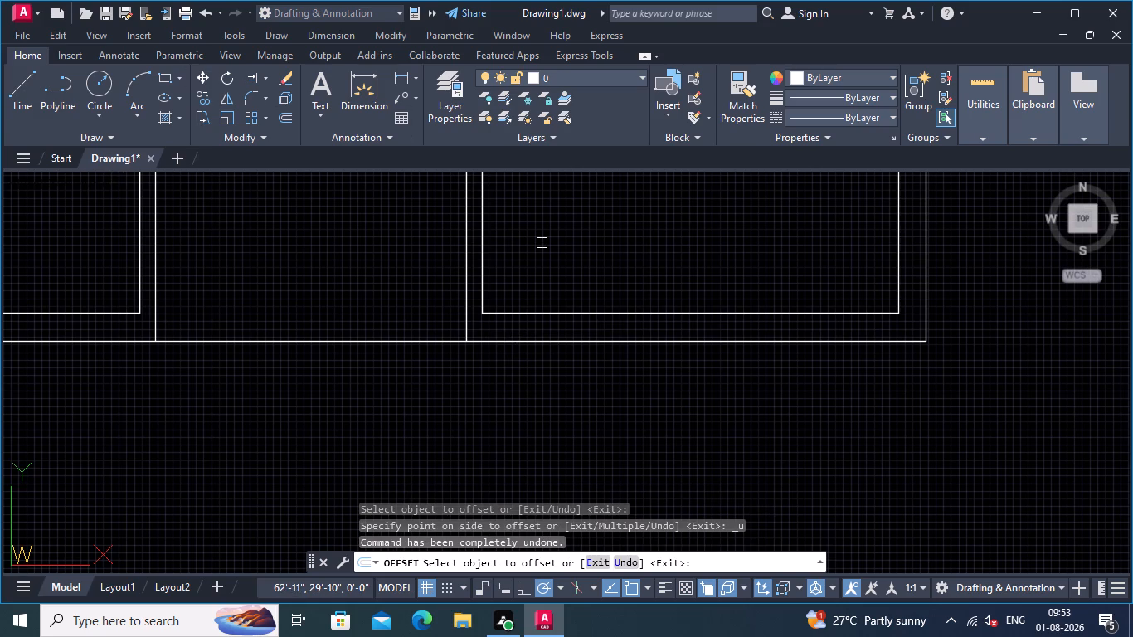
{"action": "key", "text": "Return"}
Offset the lower-right room's left partition outer line 3' to the right and its right wall's inner line 3' to the left.
{"action": "right_click", "coordinate": [613, 250]}
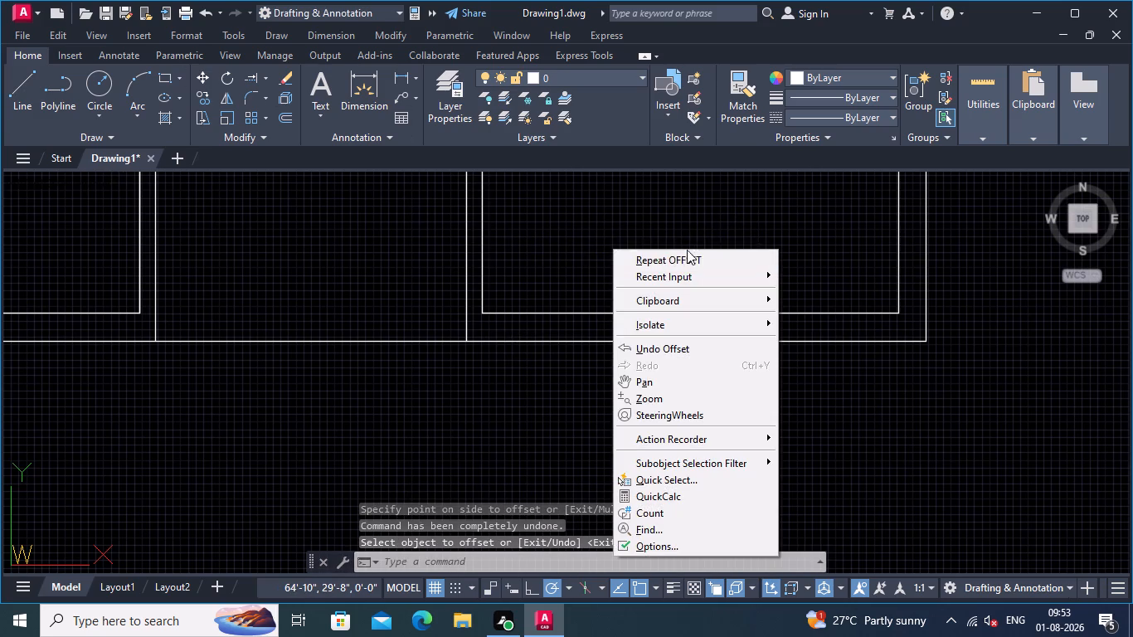
{"action": "left_click", "coordinate": [683, 255]}
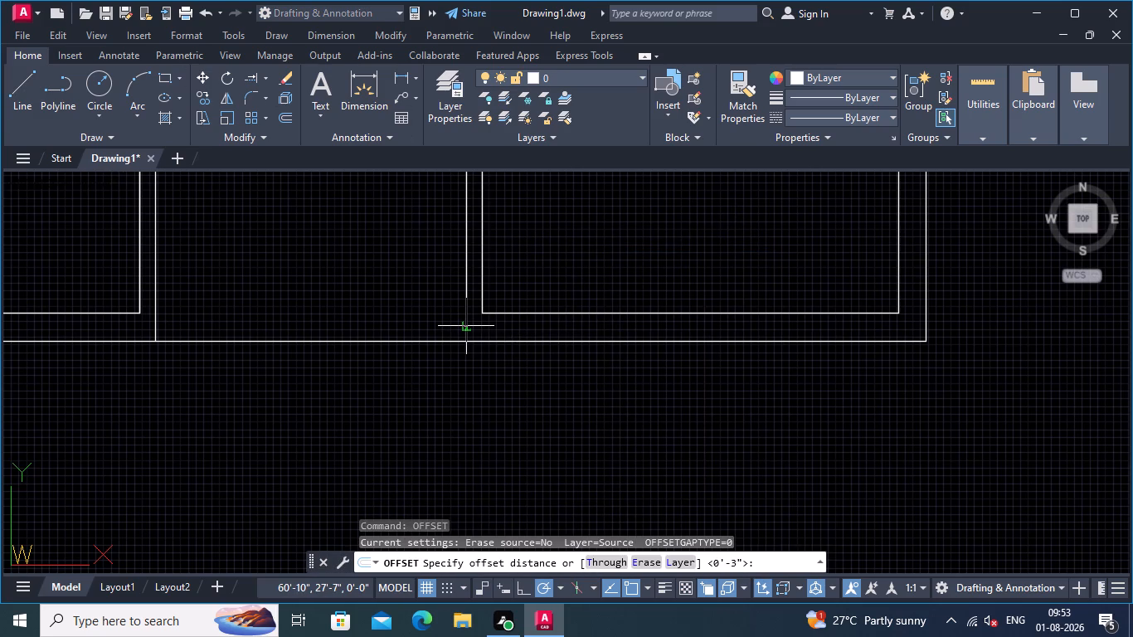
{"action": "left_click", "coordinate": [469, 329]}
{"action": "key", "text": "3"}
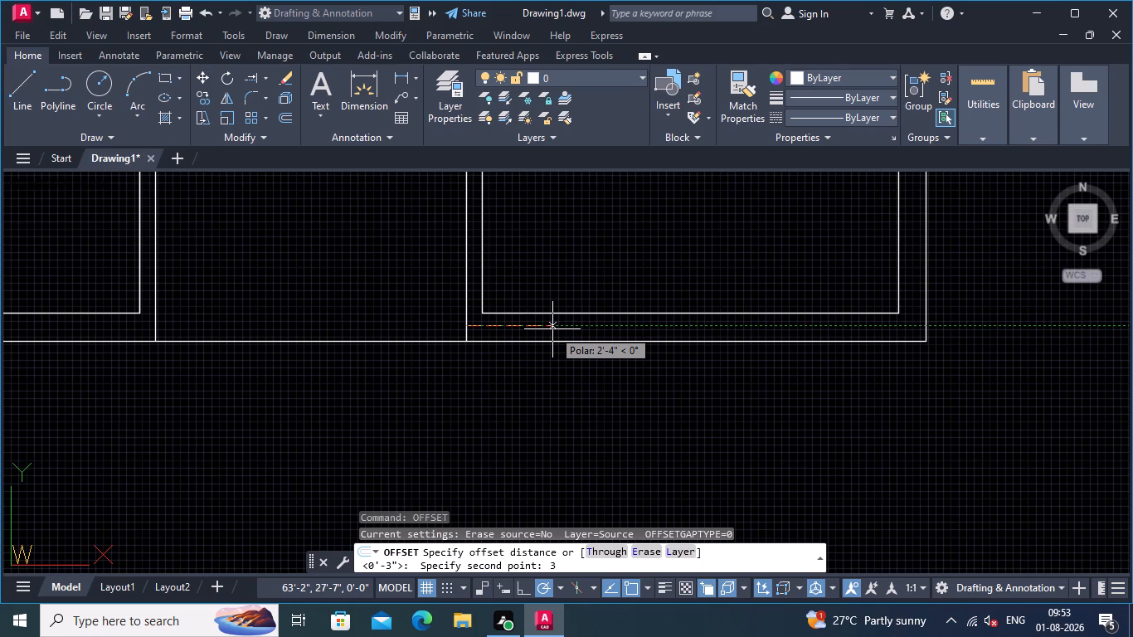
{"action": "key", "text": "apostrophe"}
{"action": "key", "text": "Return"}
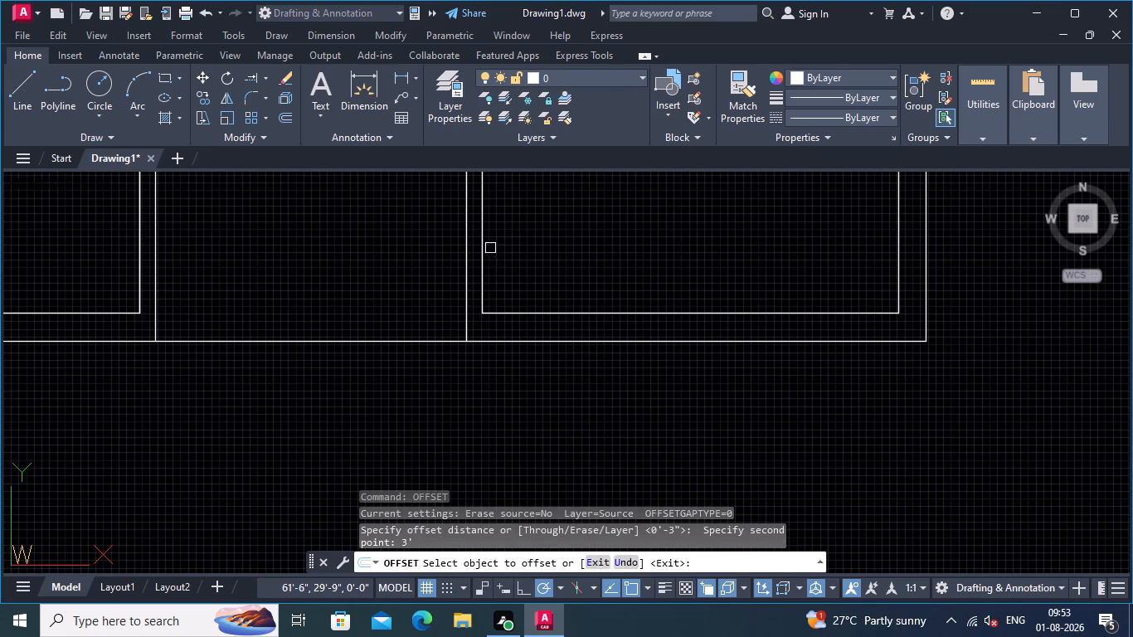
{"action": "left_click", "coordinate": [469, 278]}
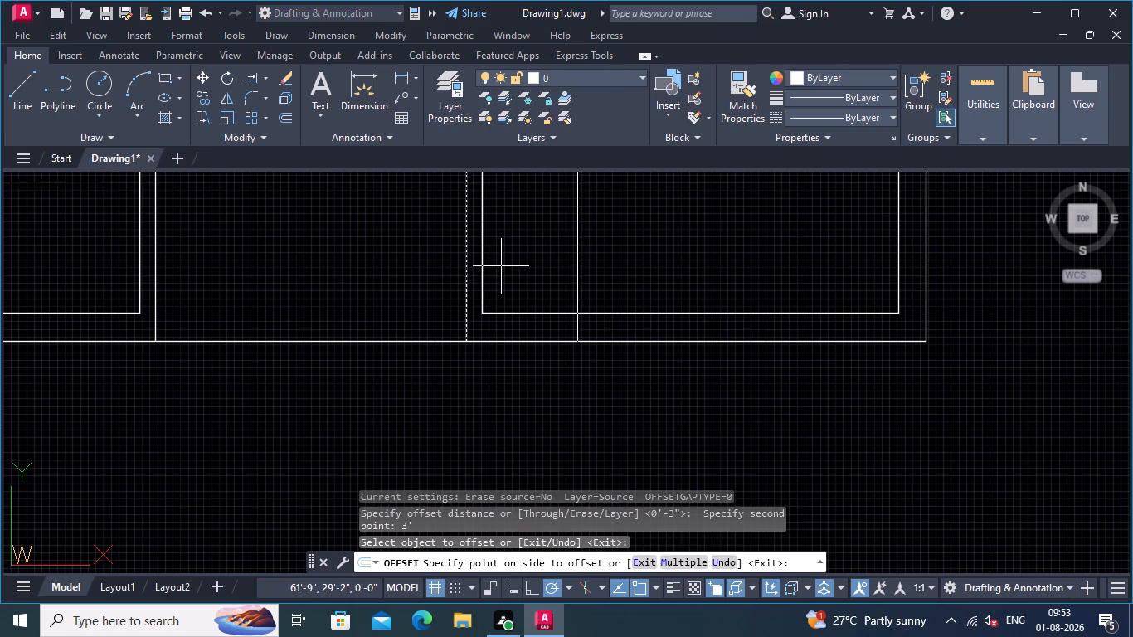
{"action": "left_click", "coordinate": [503, 266]}
{"action": "left_click", "coordinate": [902, 277]}
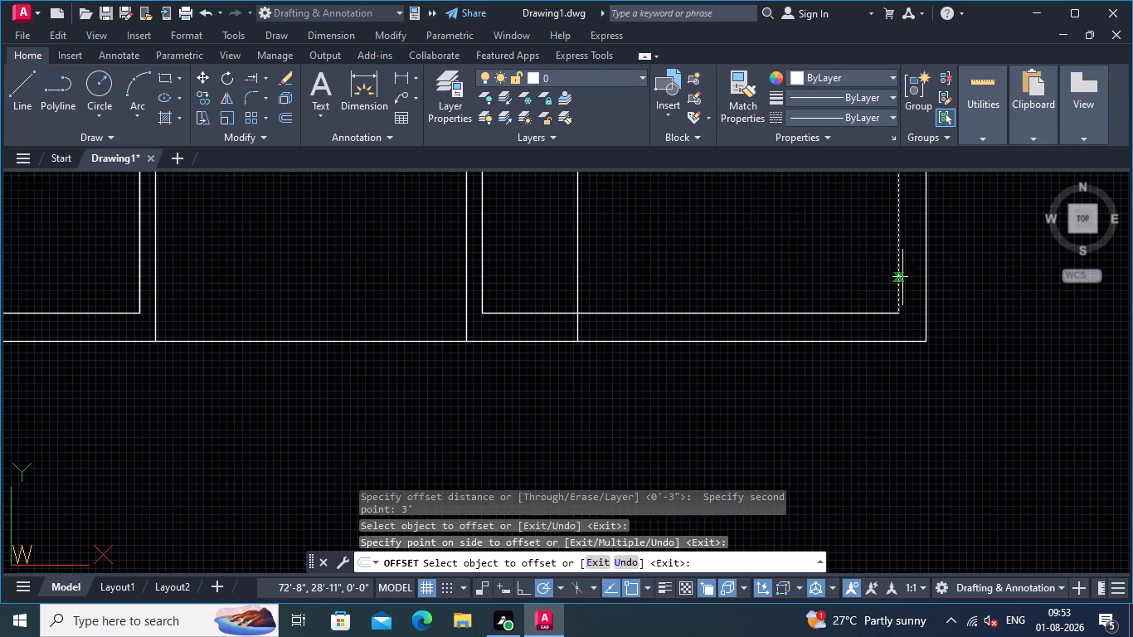
{"action": "left_click", "coordinate": [868, 283]}
{"action": "scroll", "coordinate": [840, 260], "scroll_direction": "down", "scroll_amount": 1}
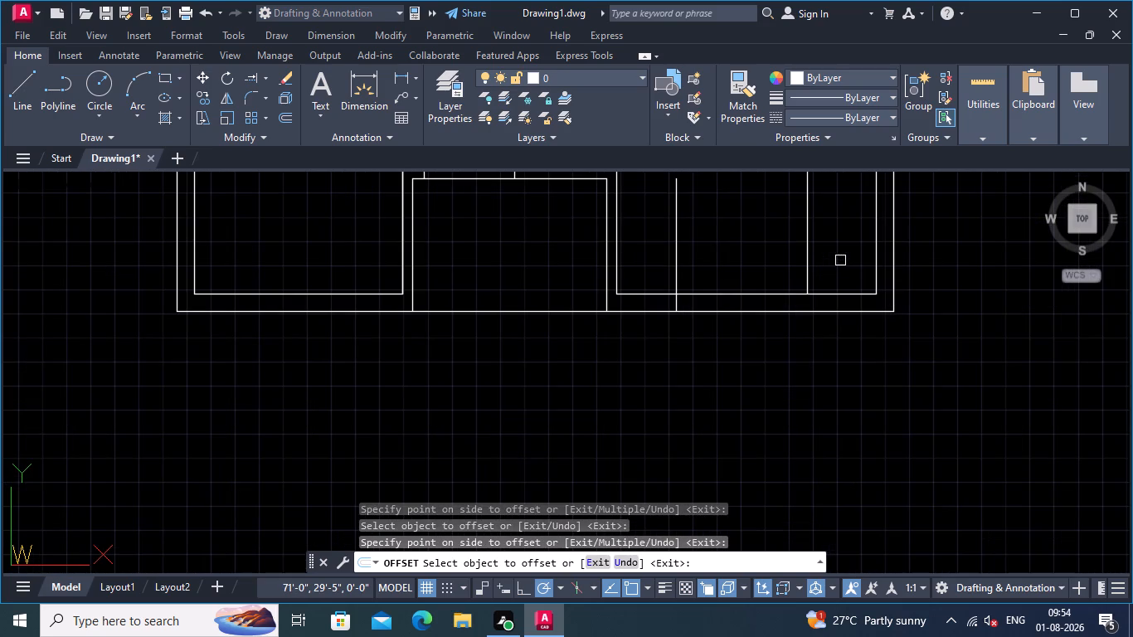
{"action": "middle_click_drag", "start_coordinate": [840, 260], "coordinate": [824, 279]}
{"action": "scroll", "coordinate": [824, 279], "scroll_direction": "down", "scroll_amount": 1}
{"action": "middle_click_drag", "start_coordinate": [824, 279], "coordinate": [816, 323]}
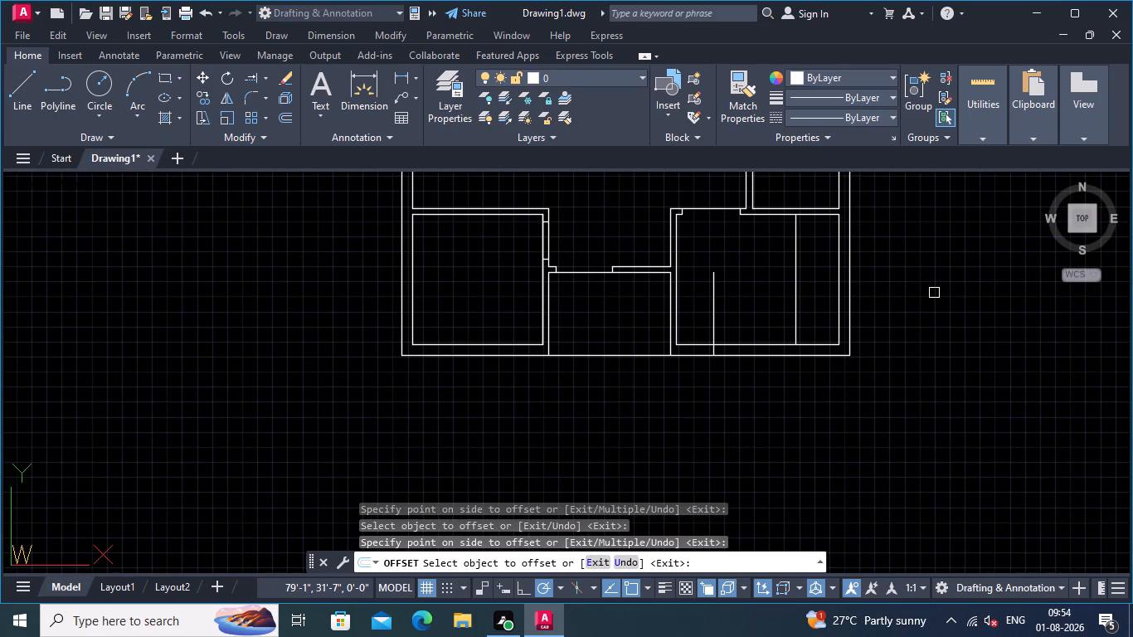
{"action": "key", "text": "Return"}
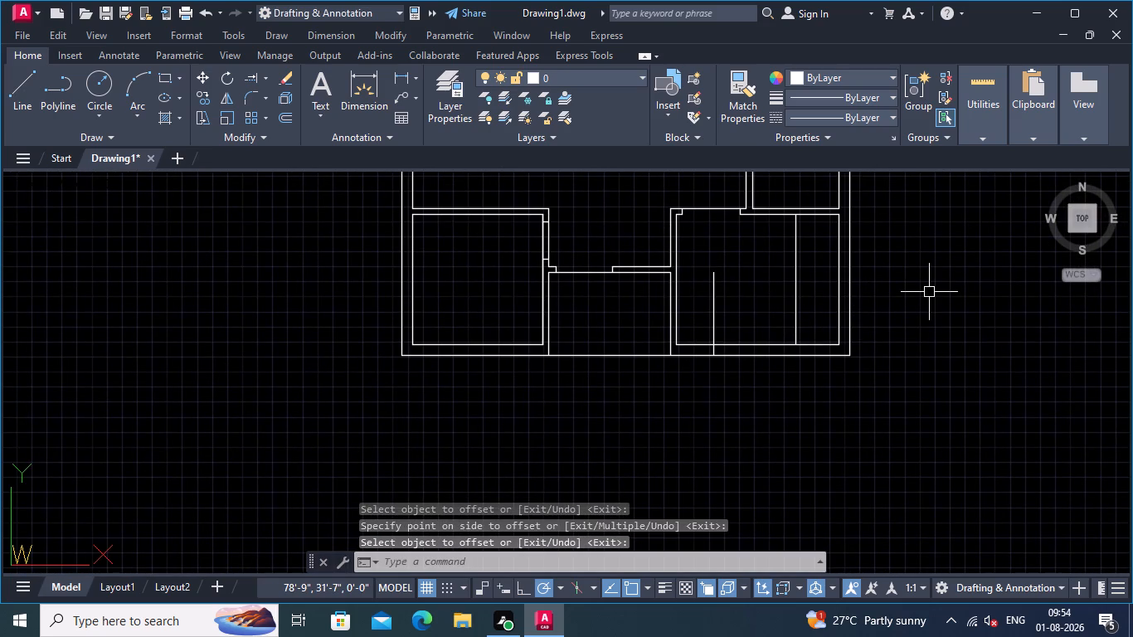
Extend the vertical offset line nearest the lower-right room's right wall down to the bottom outer wall line.
{"action": "type", "text": "EX"}
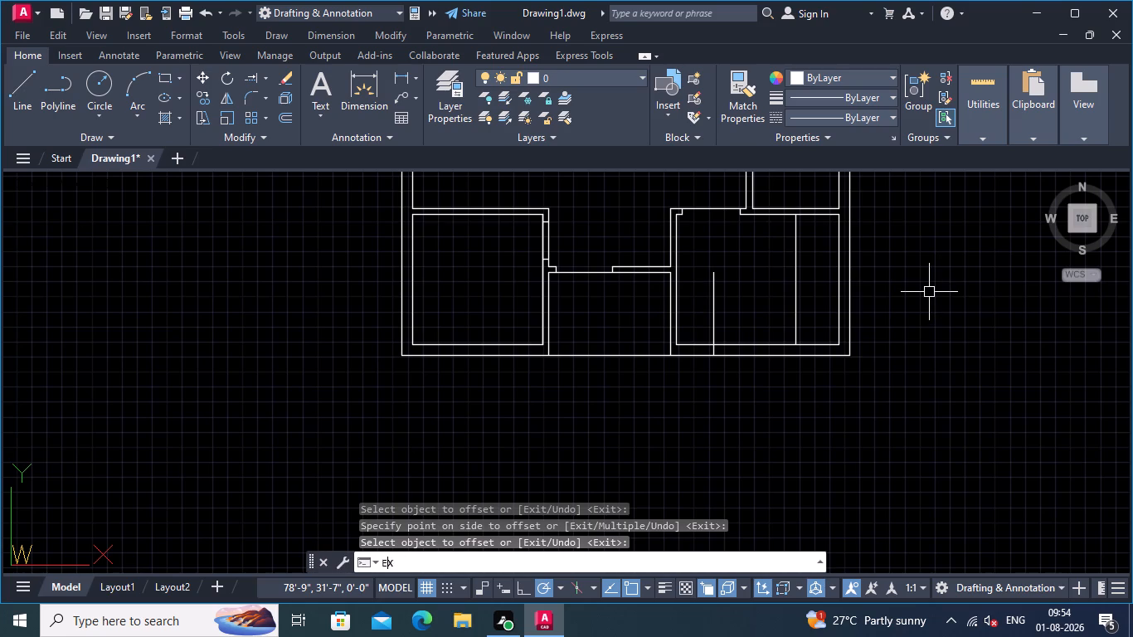
{"action": "key", "text": "Return"}
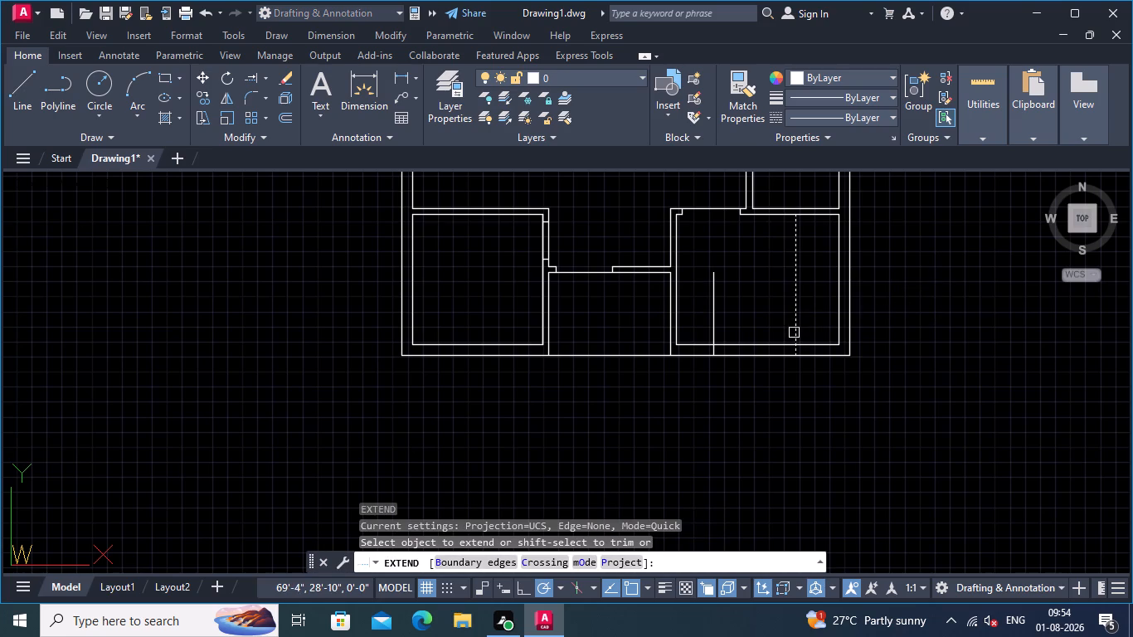
{"action": "left_click", "coordinate": [795, 333]}
{"action": "key", "text": "Return"}
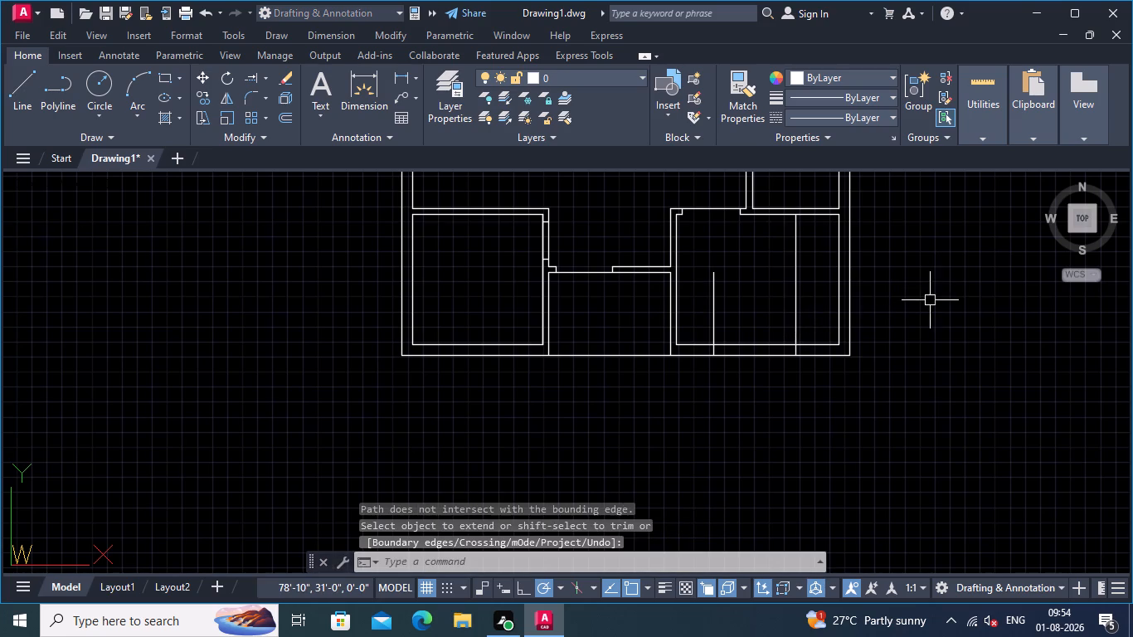
Trim both vertical offset lines inside the lower-right room, leaving two jamb lines across the bottom outer wall.
{"action": "type", "text": "TR"}
{"action": "key", "text": "Return"}
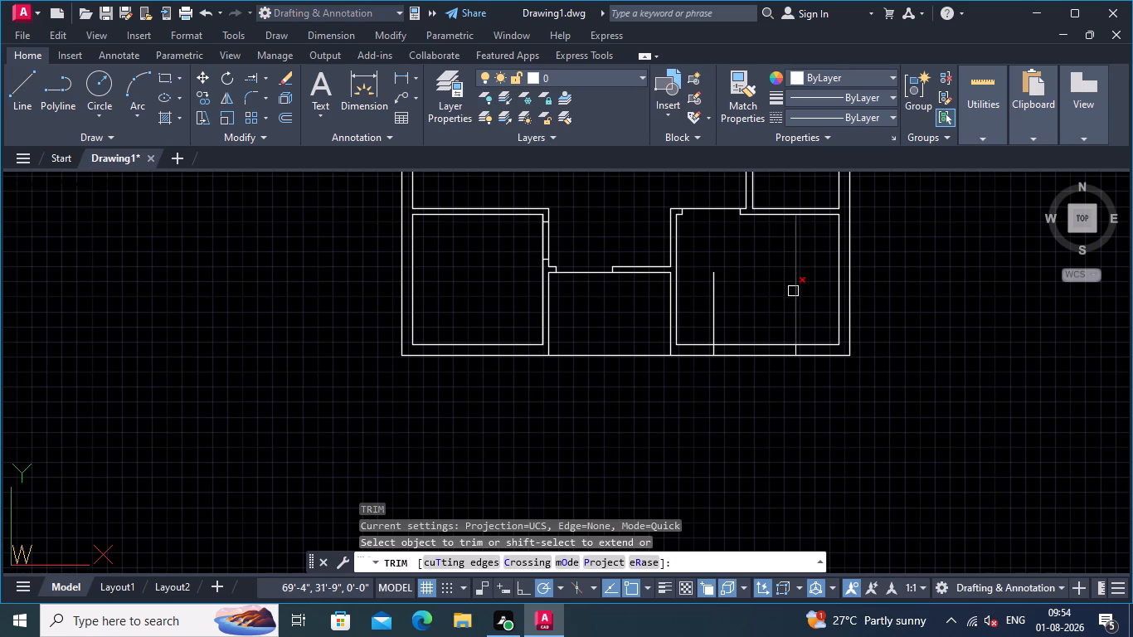
{"action": "left_click", "coordinate": [793, 291]}
{"action": "left_click", "coordinate": [712, 308]}
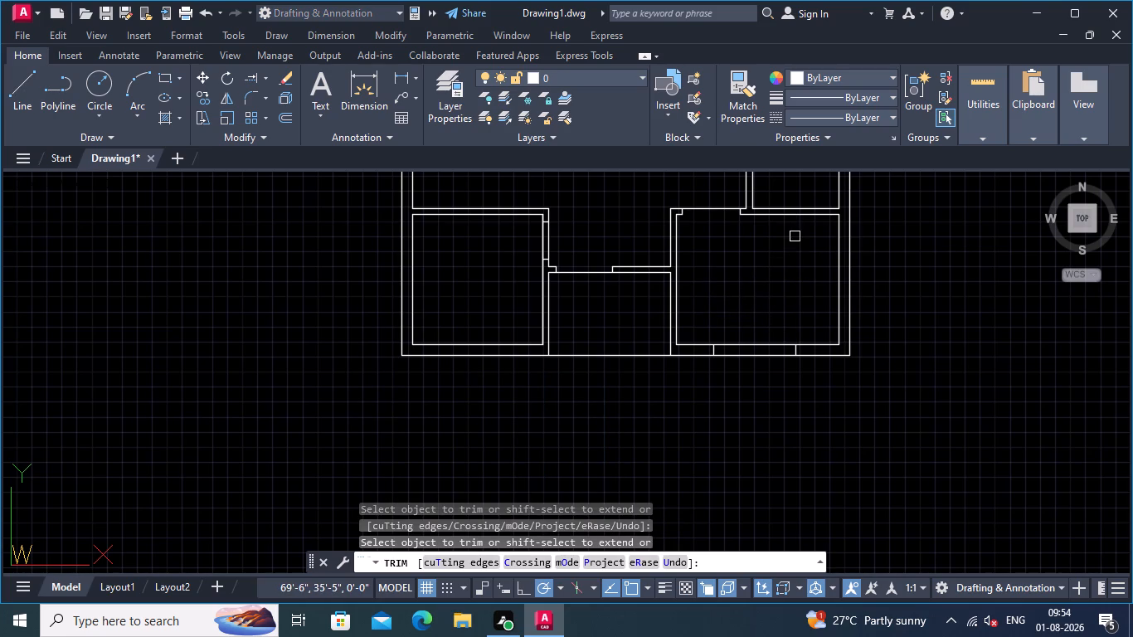
{"action": "scroll", "coordinate": [763, 317], "scroll_direction": "up", "scroll_amount": 1}
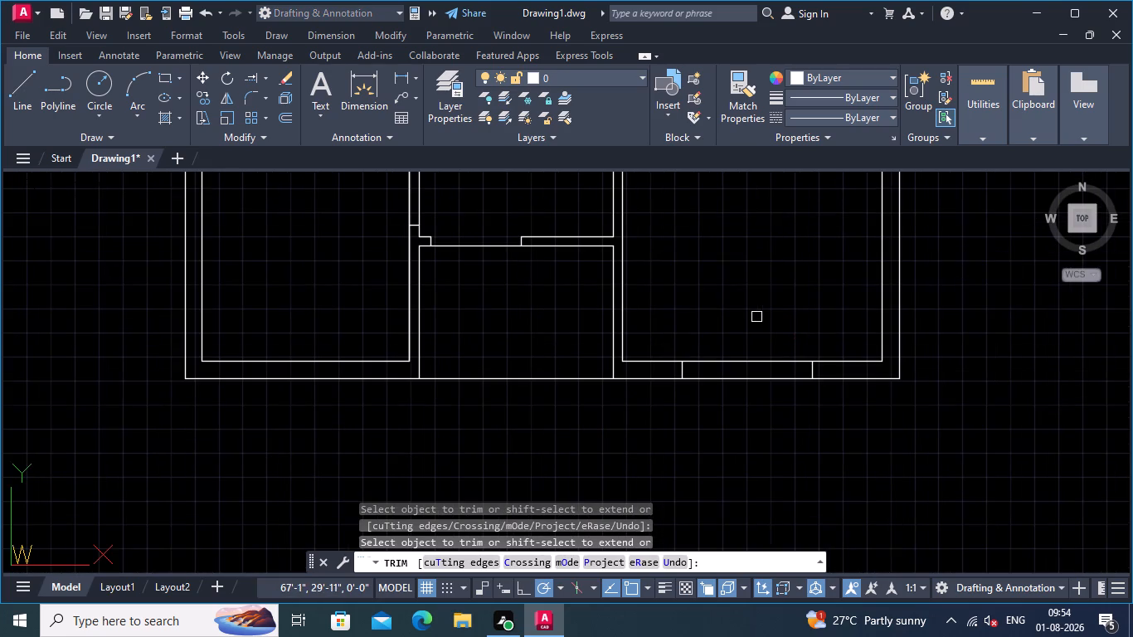
{"action": "scroll", "coordinate": [789, 313], "scroll_direction": "down", "scroll_amount": 2}
{"action": "middle_click_drag", "start_coordinate": [786, 311], "coordinate": [719, 322]}
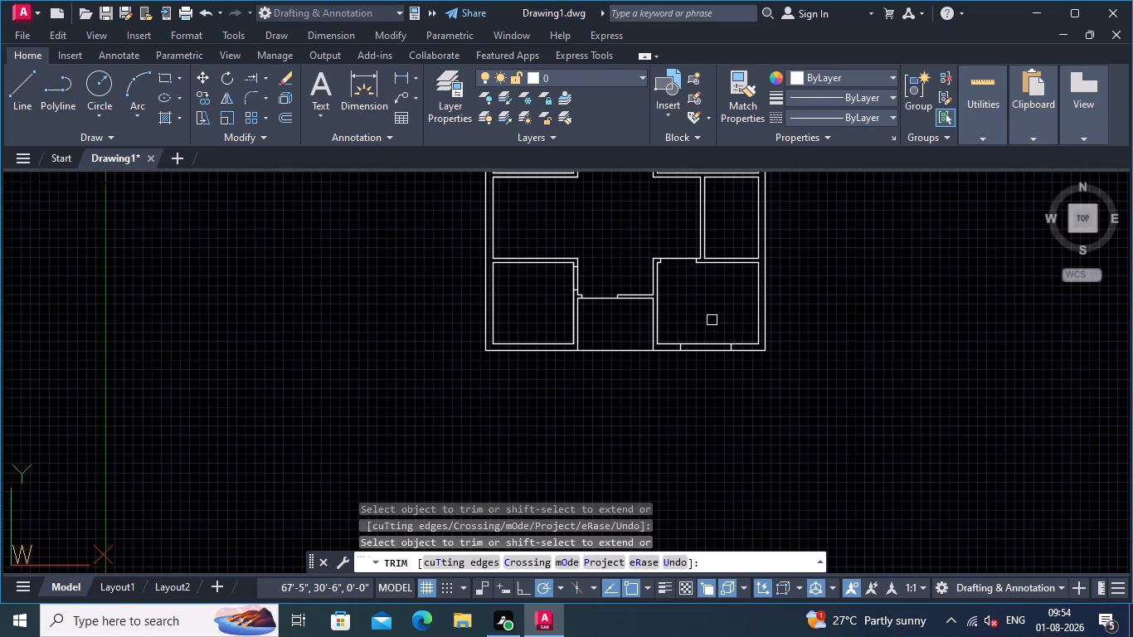
{"action": "scroll", "coordinate": [712, 320], "scroll_direction": "up", "scroll_amount": 2}
{"action": "scroll", "coordinate": [712, 319], "scroll_direction": "down", "scroll_amount": 1}
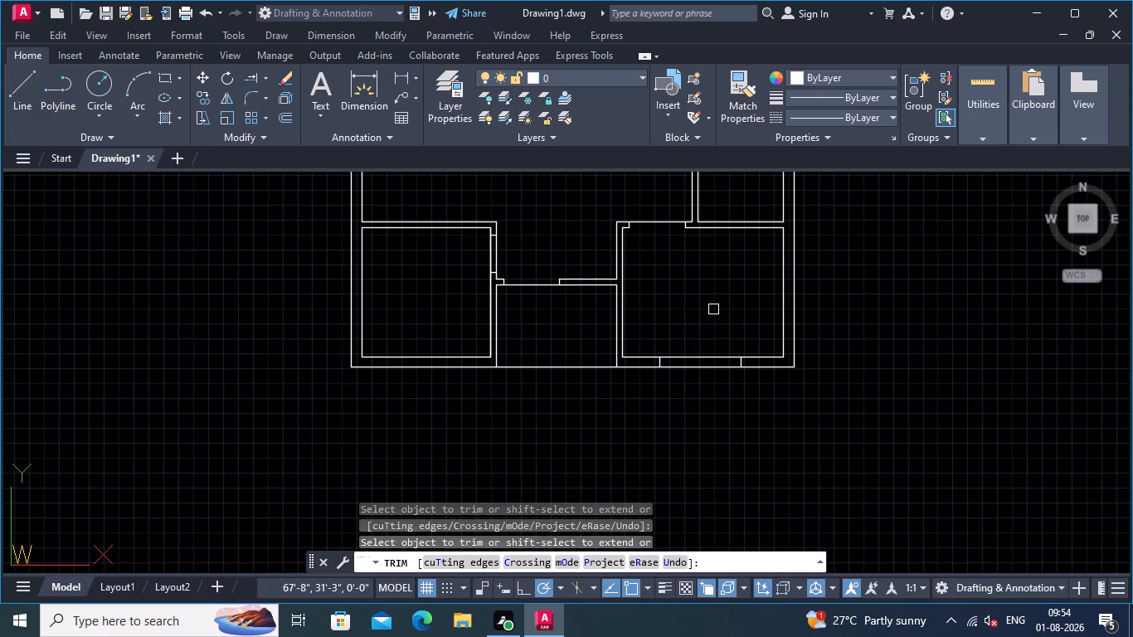
{"action": "key", "text": "Return"}
Offset the lower-right room's upper wall inner line 3' down and its bottom wall inner line 3' up.
{"action": "type", "text": "OFF"}
{"action": "key", "text": "Return"}
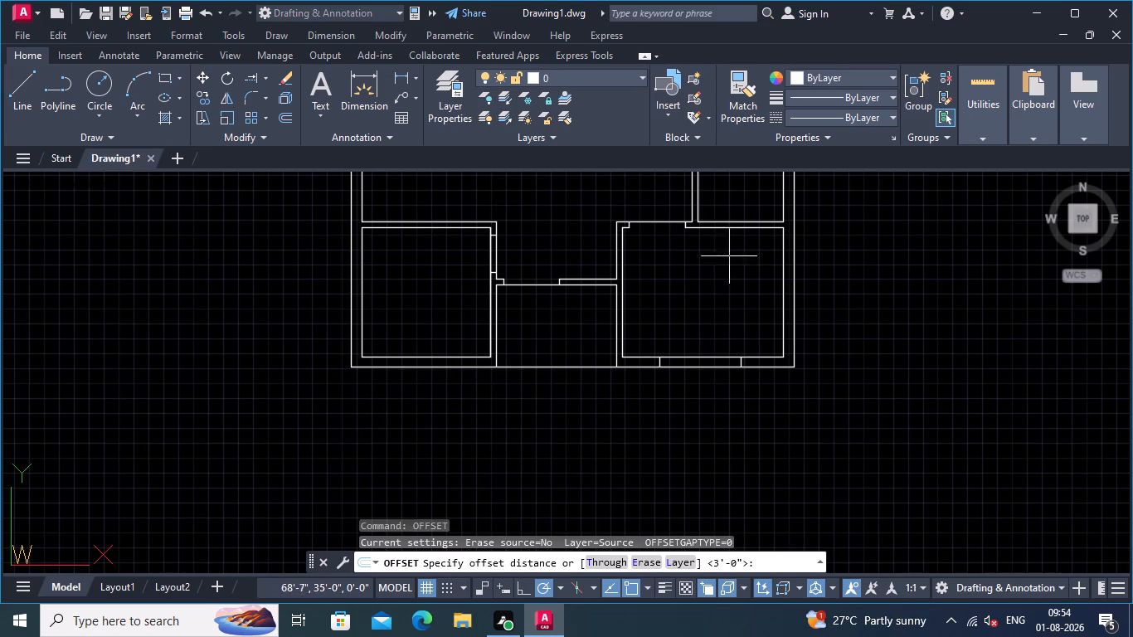
{"action": "left_click", "coordinate": [730, 230]}
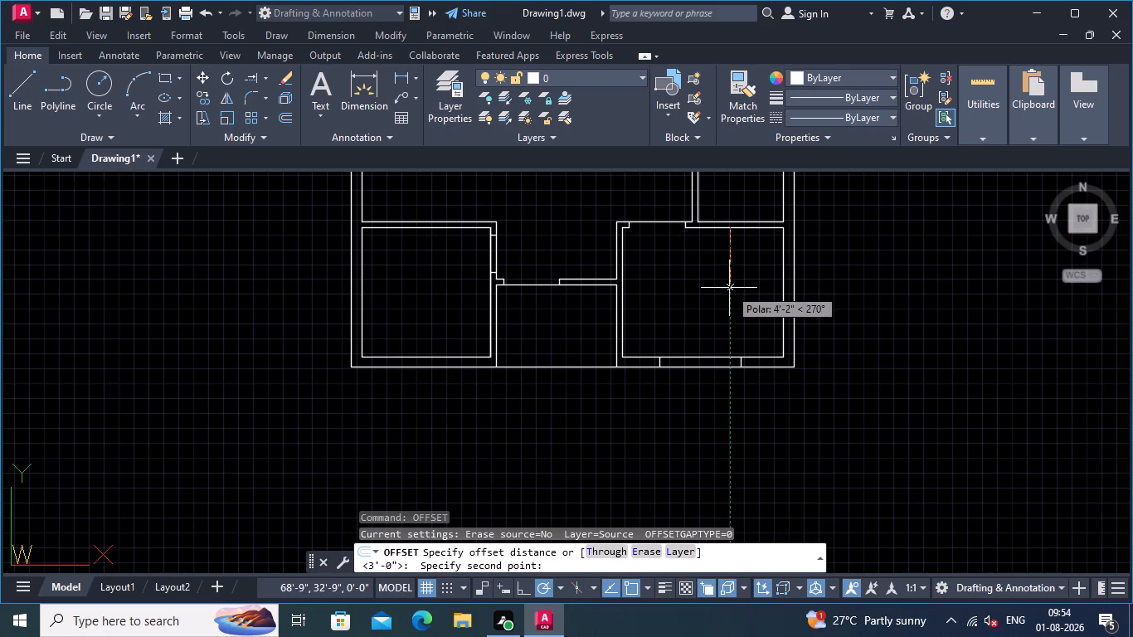
{"action": "key", "text": "3"}
{"action": "key", "text": "apostrophe"}
{"action": "key", "text": "Return"}
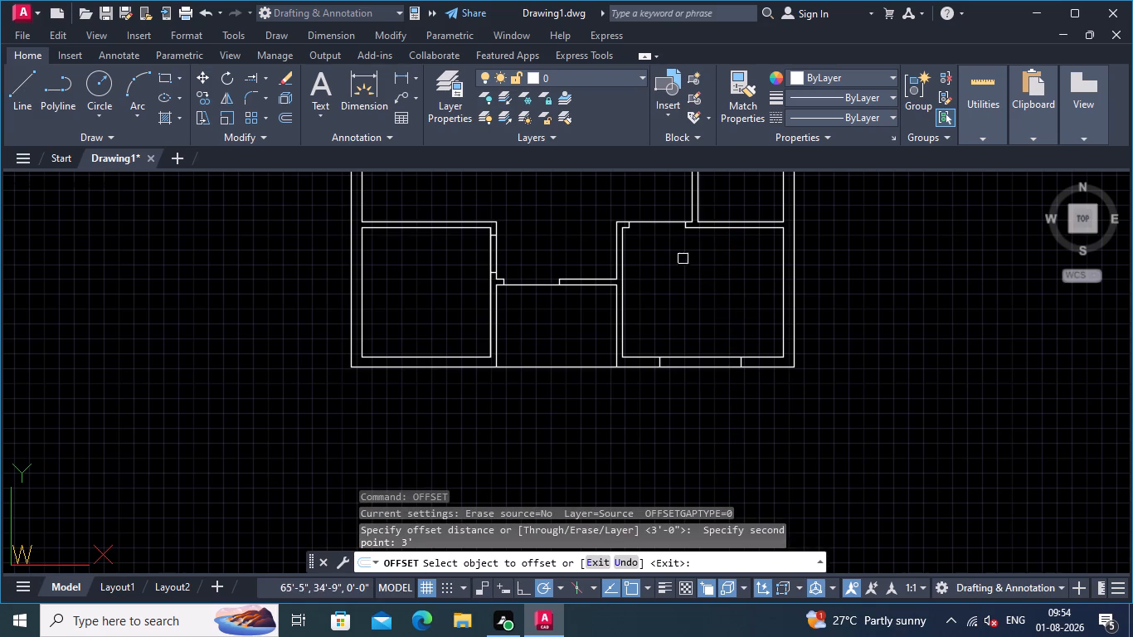
{"action": "left_click", "coordinate": [746, 228]}
{"action": "left_click", "coordinate": [743, 293]}
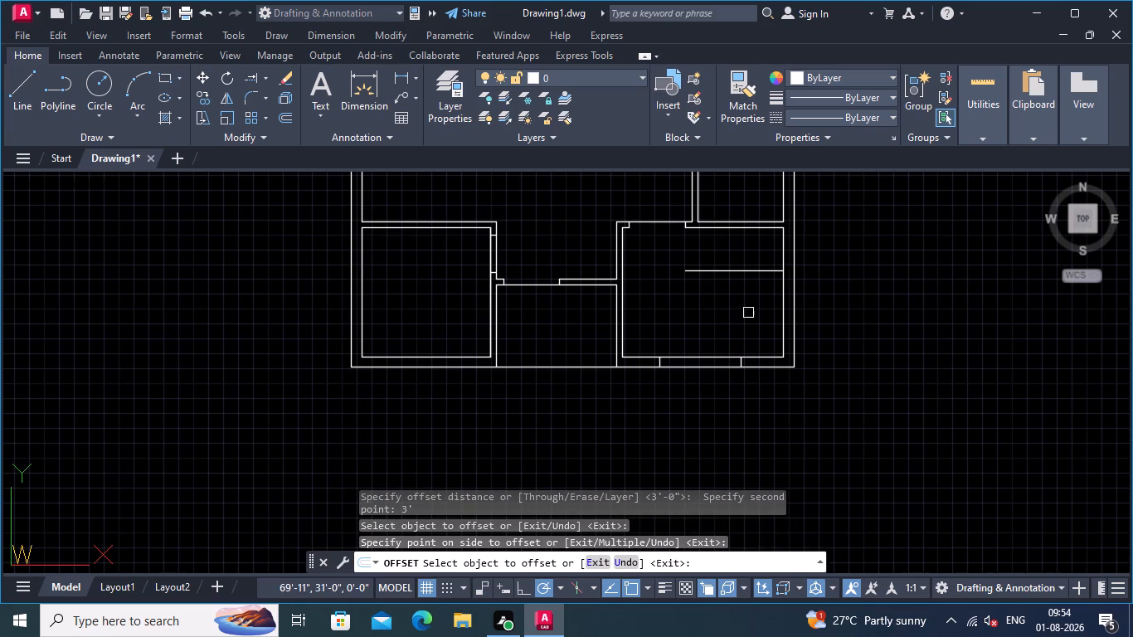
{"action": "left_click", "coordinate": [767, 356]}
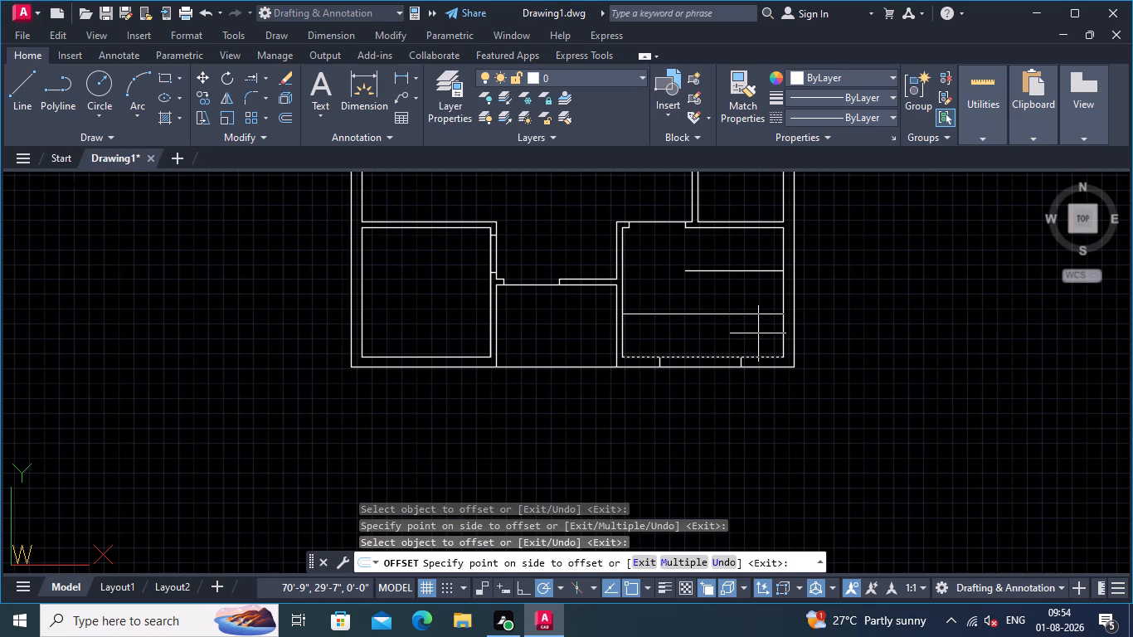
{"action": "left_click", "coordinate": [758, 333]}
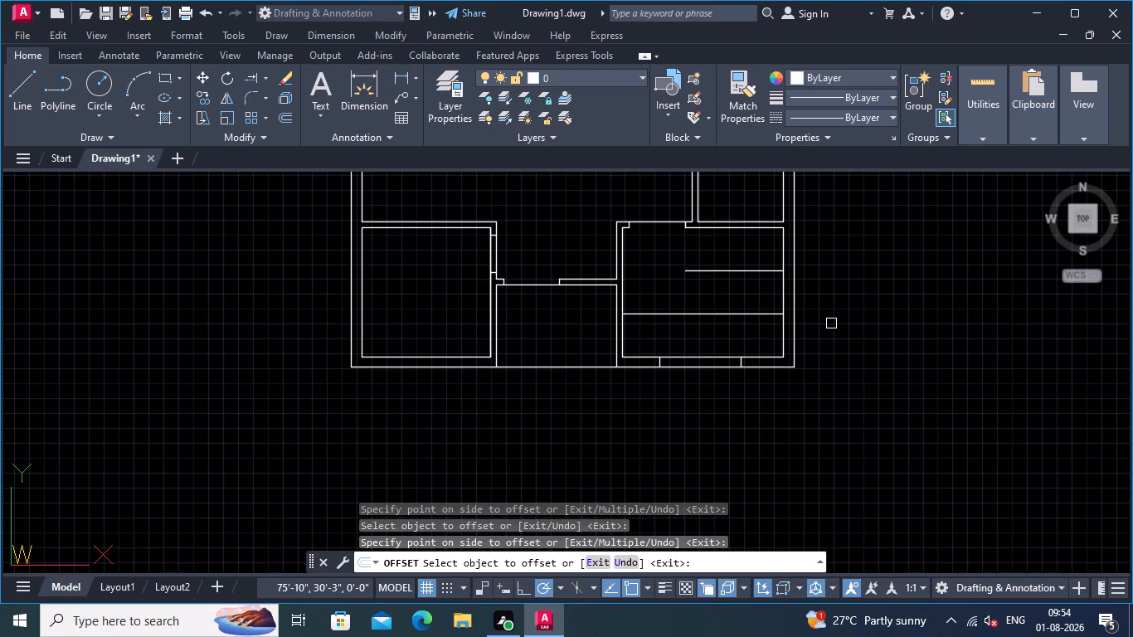
{"action": "key", "text": "Return"}
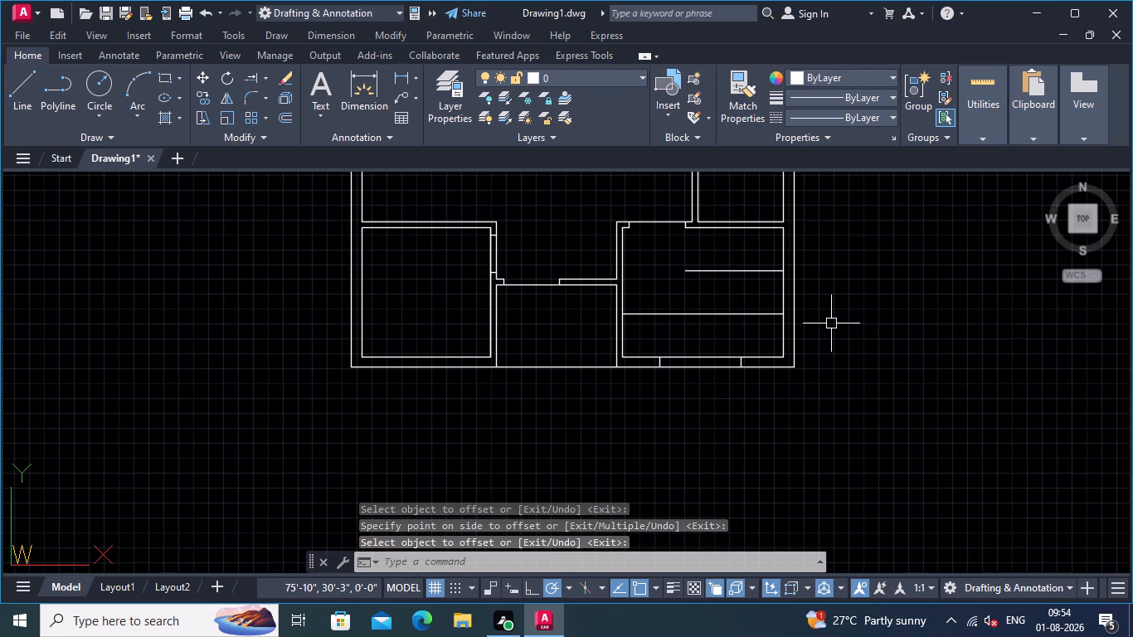
Extend both horizontal offset lines in the lower-right room to the outer line of the right wall.
{"action": "type", "text": "EX"}
{"action": "key", "text": "Return"}
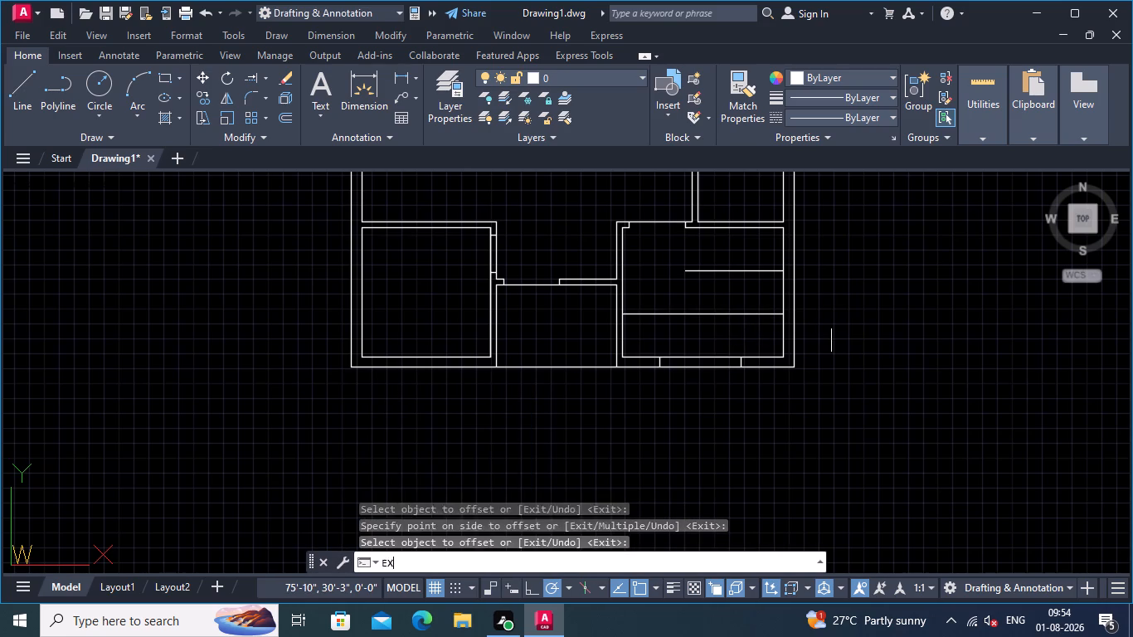
{"action": "left_click", "coordinate": [756, 272]}
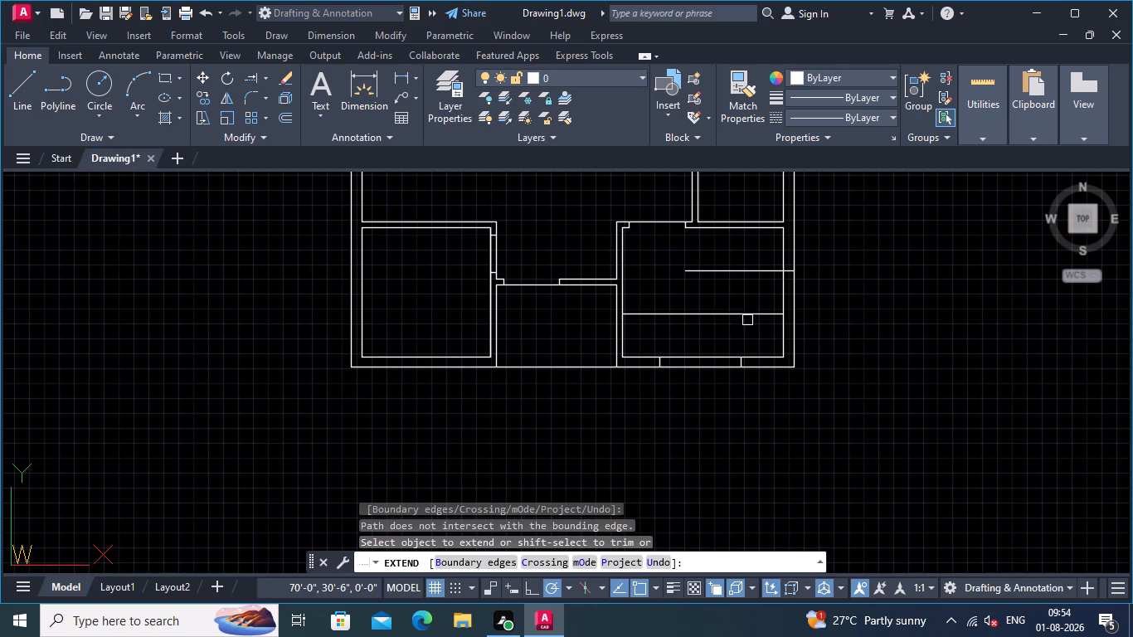
{"action": "left_click", "coordinate": [746, 315]}
{"action": "key", "text": "Return"}
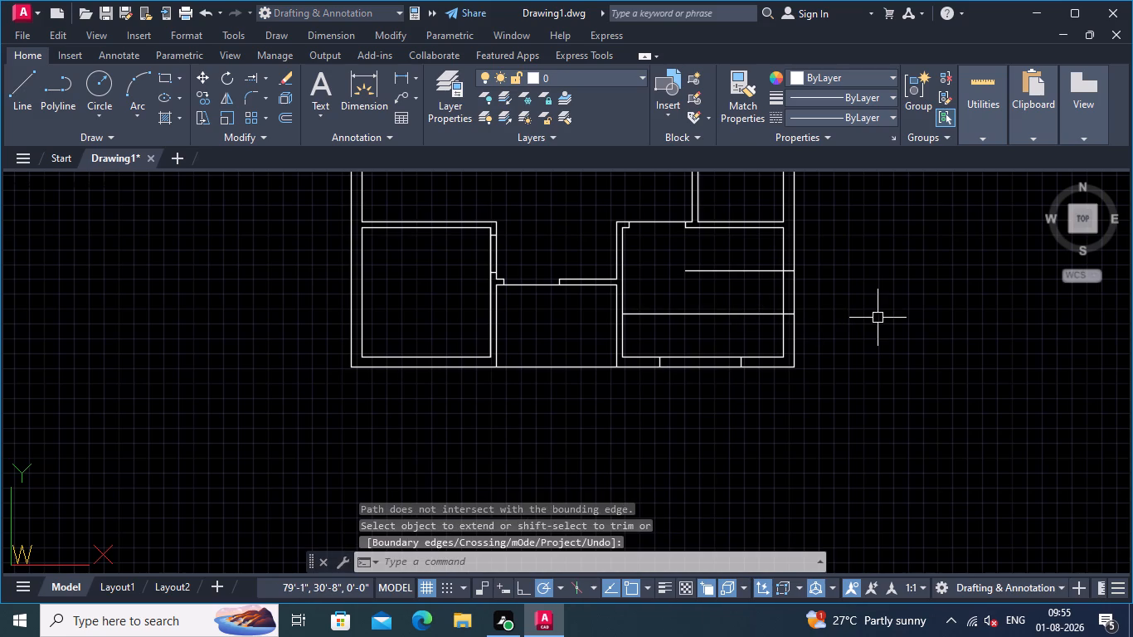
Trim the horizontal offset lines inside the lower-right room back to the right wall.
{"action": "type", "text": "TR"}
{"action": "key", "text": "Return"}
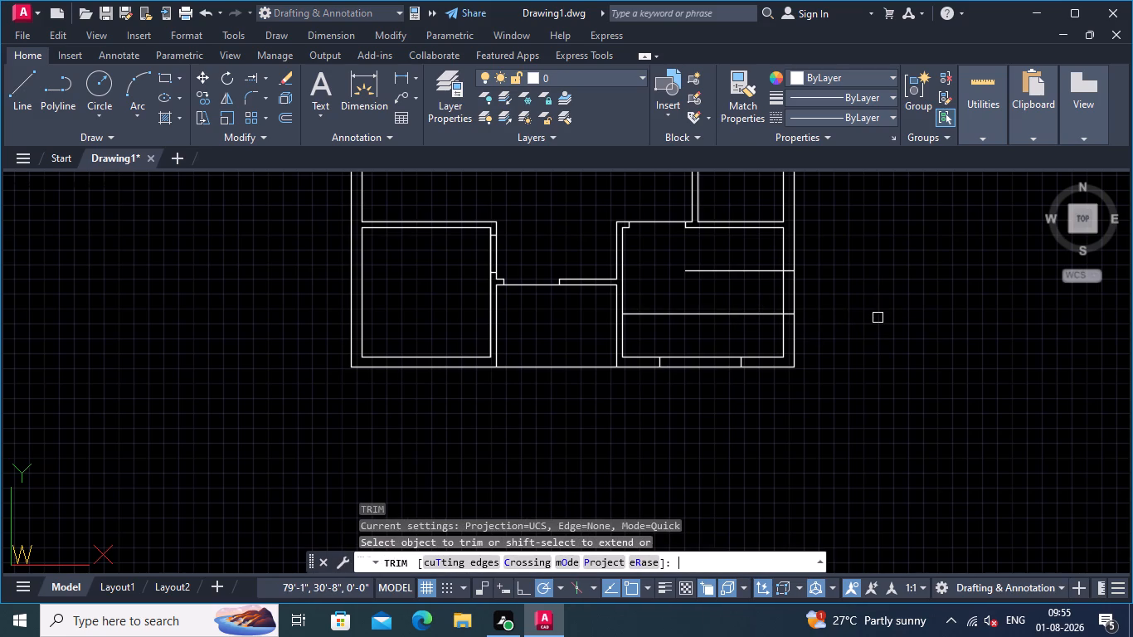
Trim both horizontal offset lines inside the lower-right room, leaving two jamb lines across the right outer wall.
{"action": "left_click", "coordinate": [732, 260]}
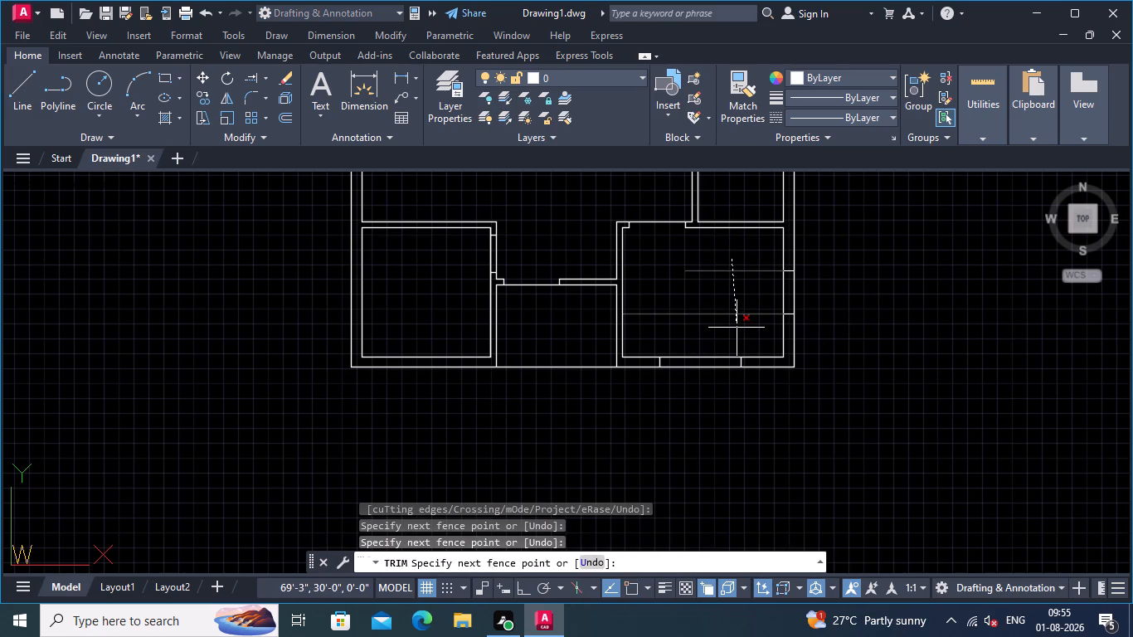
{"action": "left_click", "coordinate": [737, 328]}
{"action": "scroll", "coordinate": [868, 303], "scroll_direction": "up", "scroll_amount": 1}
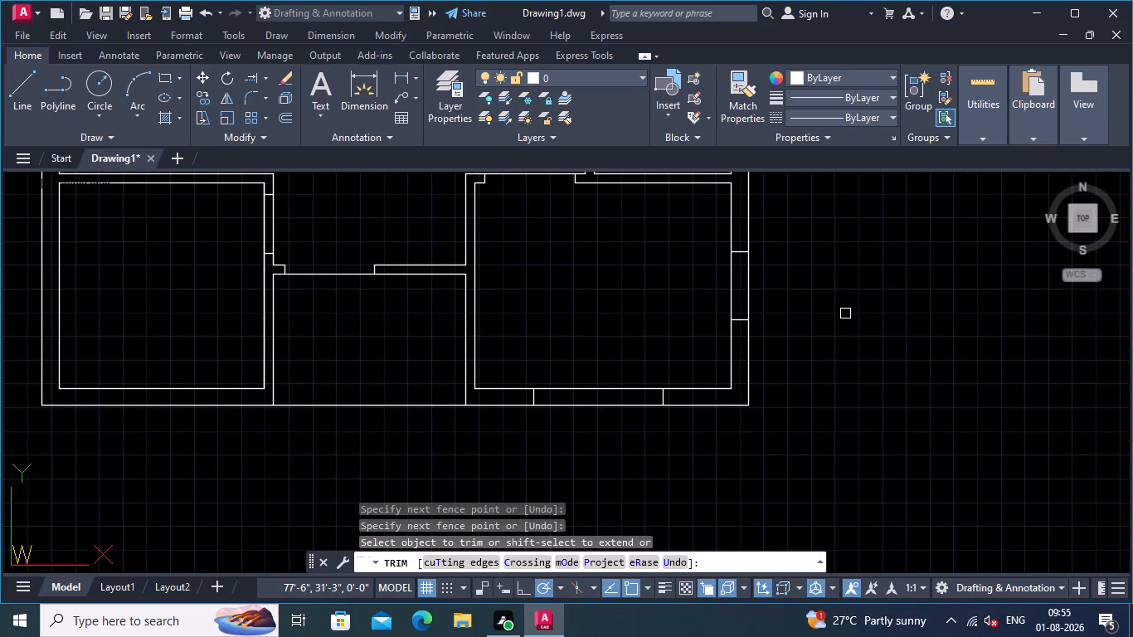
{"action": "middle_click_drag", "start_coordinate": [812, 313], "coordinate": [836, 320]}
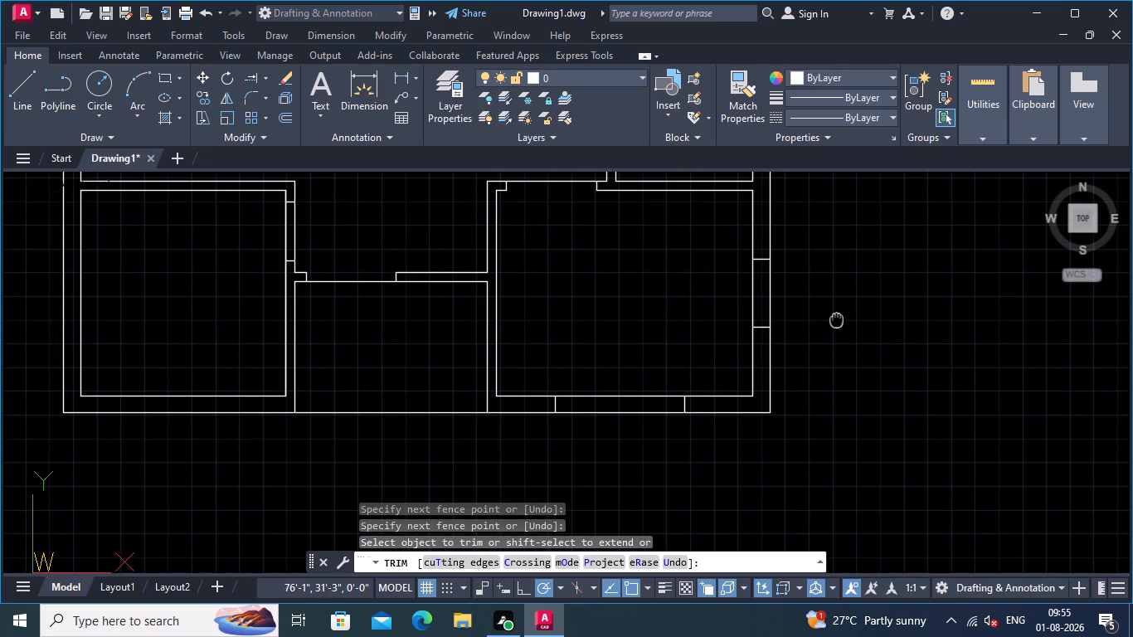
{"action": "middle_click_drag", "start_coordinate": [836, 320], "coordinate": [843, 329]}
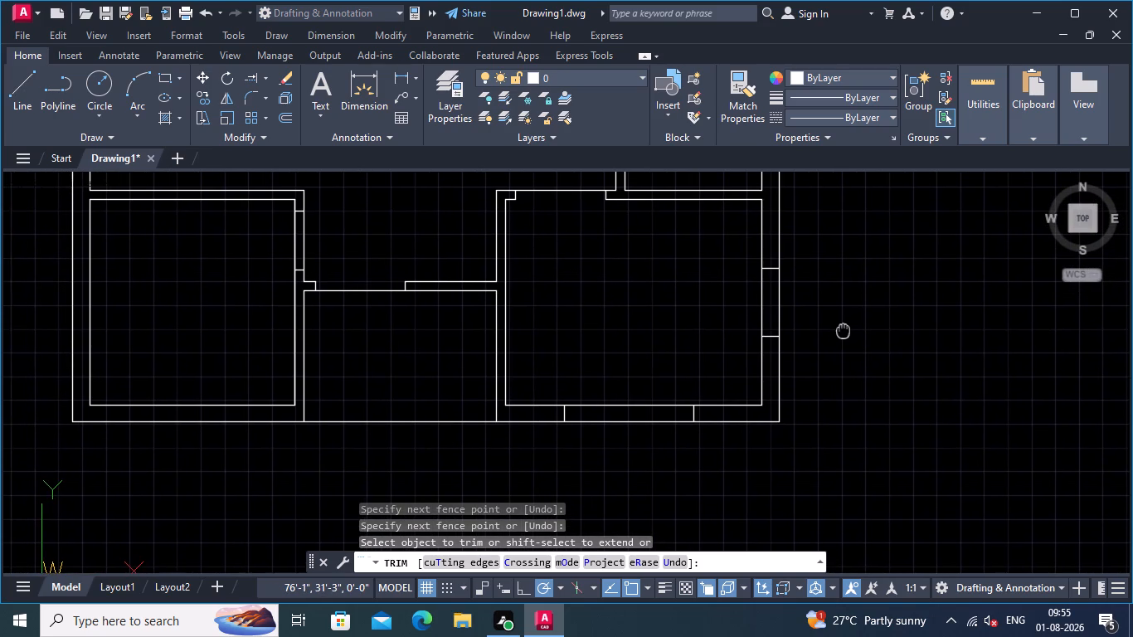
{"action": "middle_click_drag", "start_coordinate": [843, 329], "coordinate": [850, 348]}
{"action": "middle_click_drag", "start_coordinate": [850, 342], "coordinate": [869, 382]}
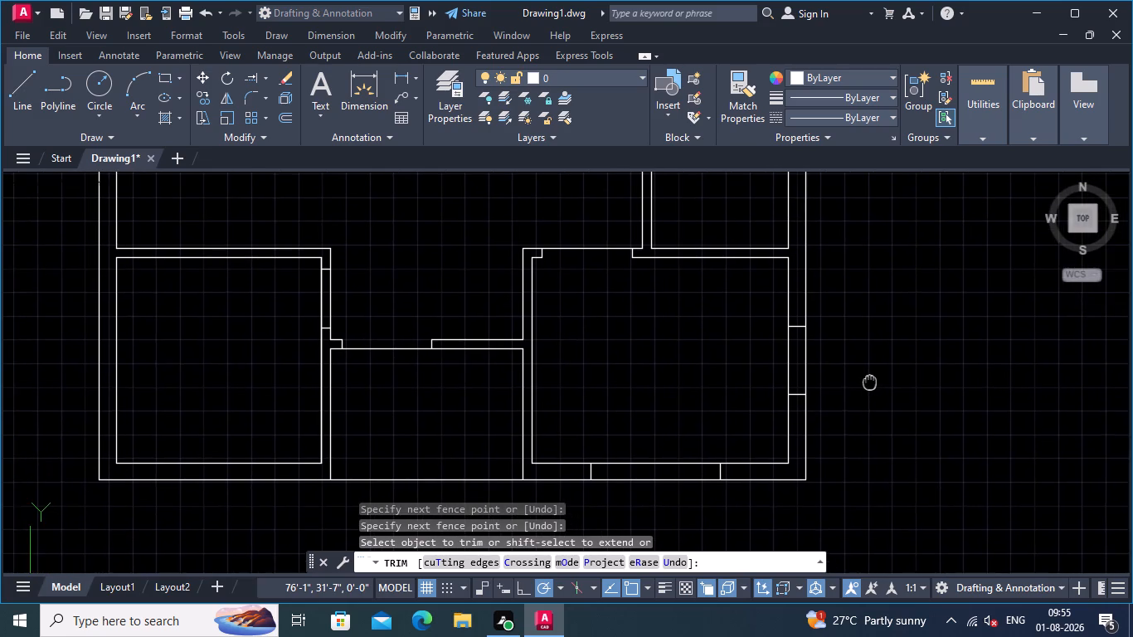
{"action": "middle_click_drag", "start_coordinate": [869, 382], "coordinate": [877, 411]}
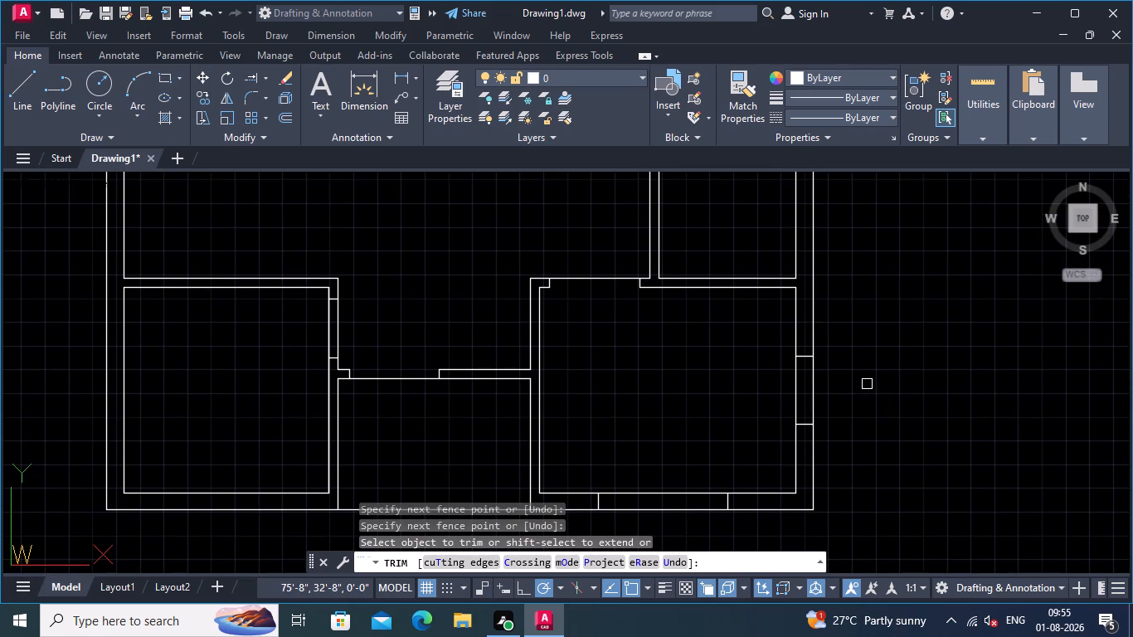
{"action": "middle_click_drag", "start_coordinate": [861, 378], "coordinate": [863, 410]}
{"action": "scroll", "coordinate": [862, 393], "scroll_direction": "down", "scroll_amount": 1}
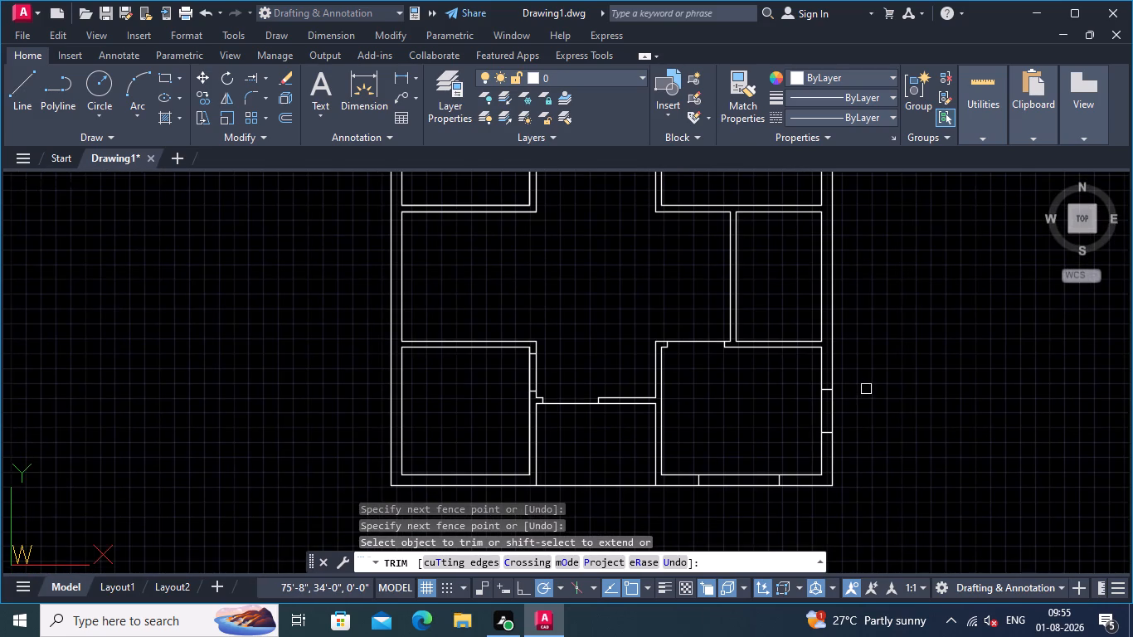
{"action": "middle_click_drag", "start_coordinate": [866, 389], "coordinate": [839, 412]}
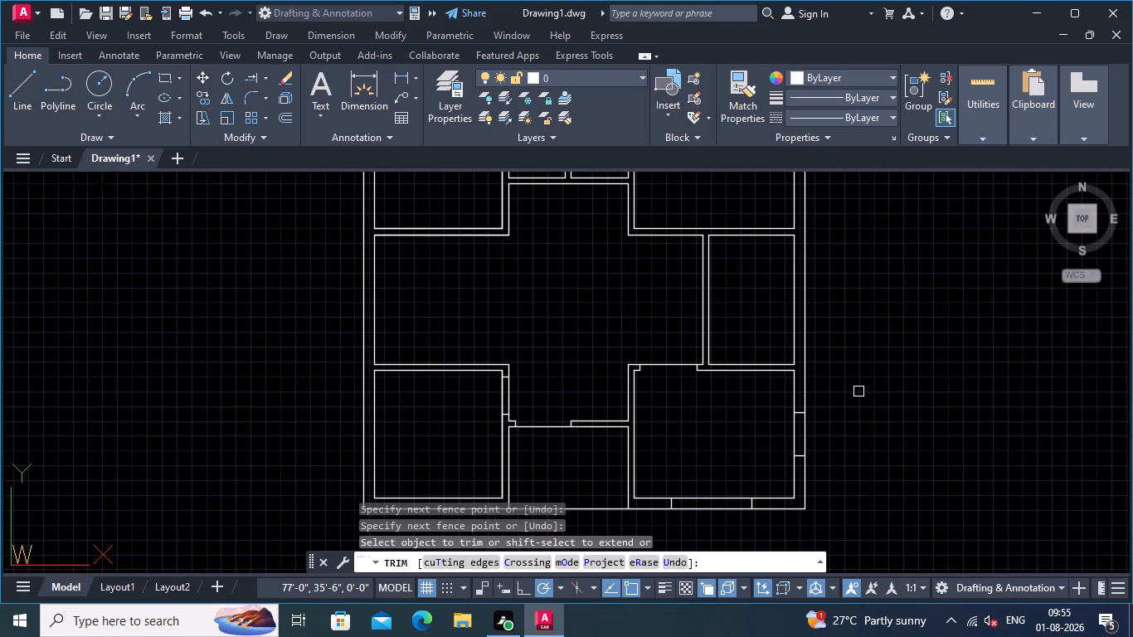
{"action": "key", "text": "Return"}
Offset the small middle-right room's bottom wall line 3' up and its top wall line 3' down.
{"action": "type", "text": "OG"}
{"action": "key", "text": "BackSpace"}
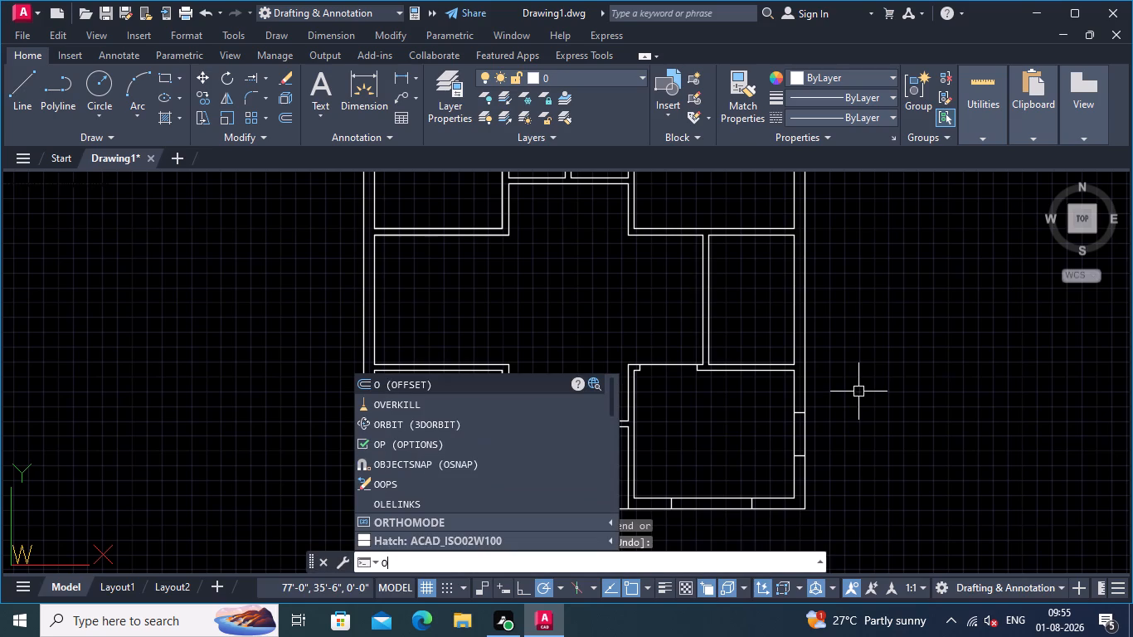
{"action": "type", "text": "FF"}
{"action": "key", "text": "Return"}
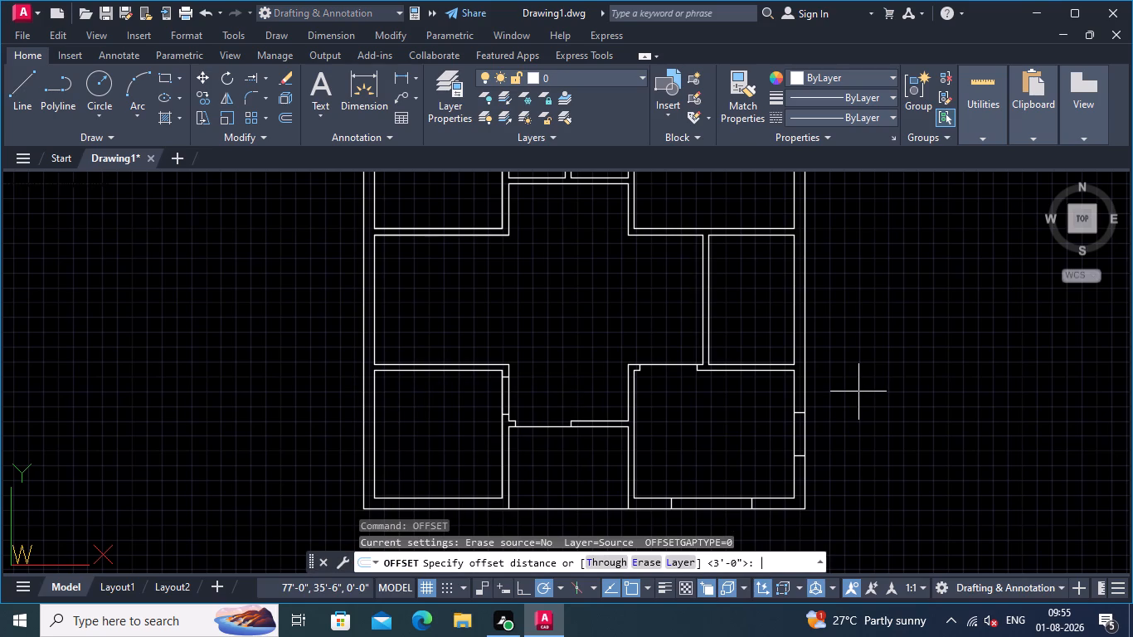
{"action": "left_click", "coordinate": [772, 363]}
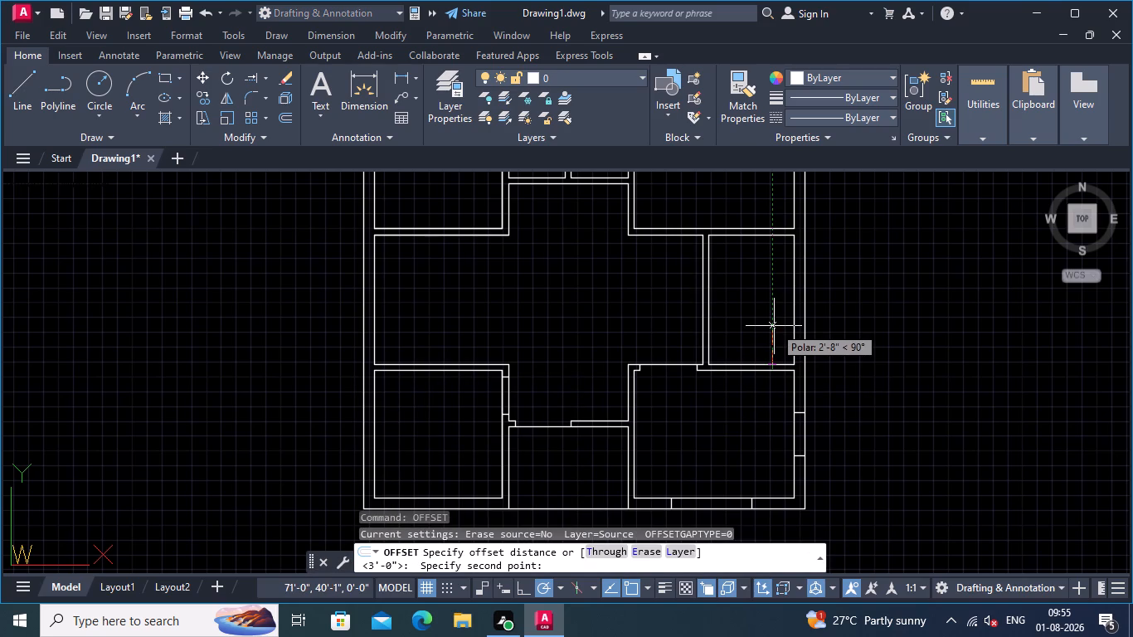
{"action": "key", "text": "3"}
{"action": "key", "text": "apostrophe"}
{"action": "key", "text": "Return"}
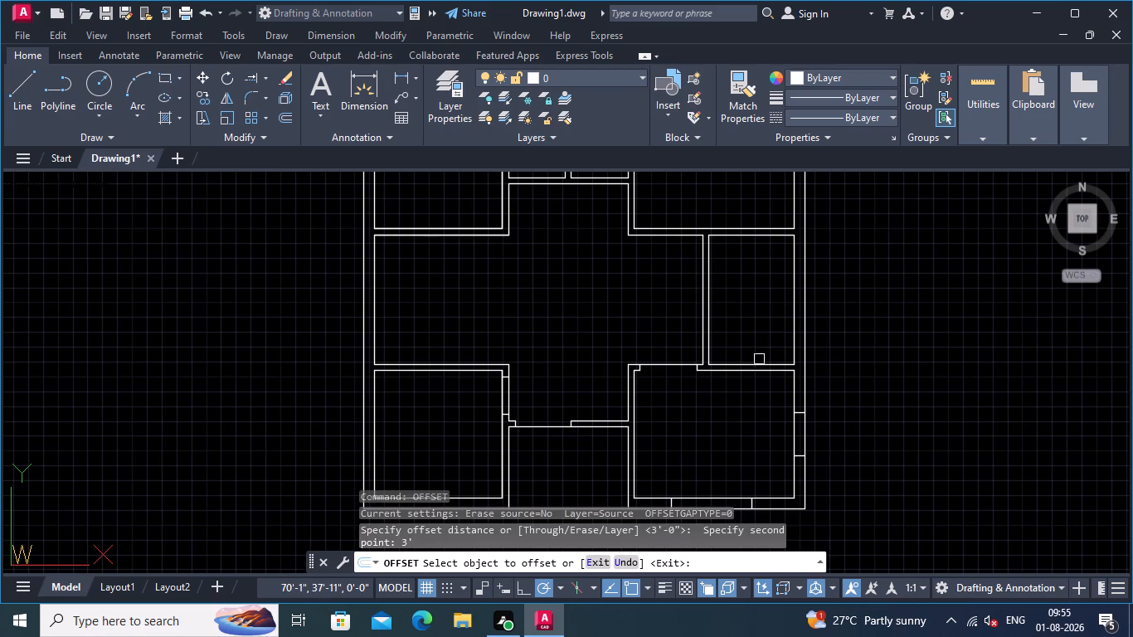
{"action": "left_click", "coordinate": [766, 364]}
{"action": "left_click", "coordinate": [759, 315]}
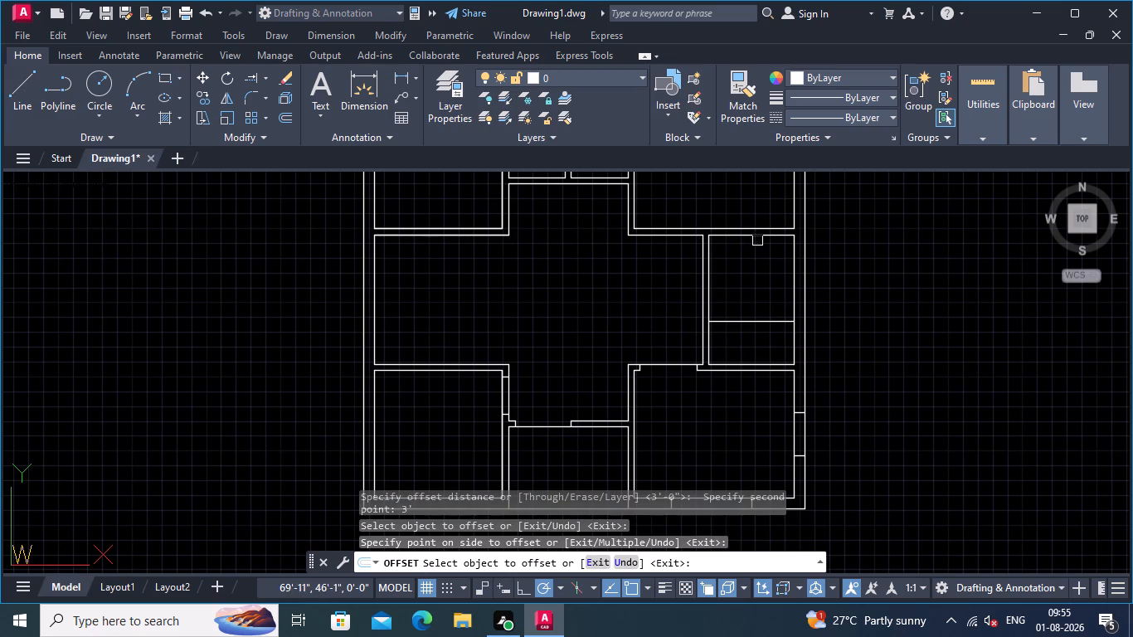
{"action": "left_click", "coordinate": [758, 239]}
{"action": "left_click", "coordinate": [760, 261]}
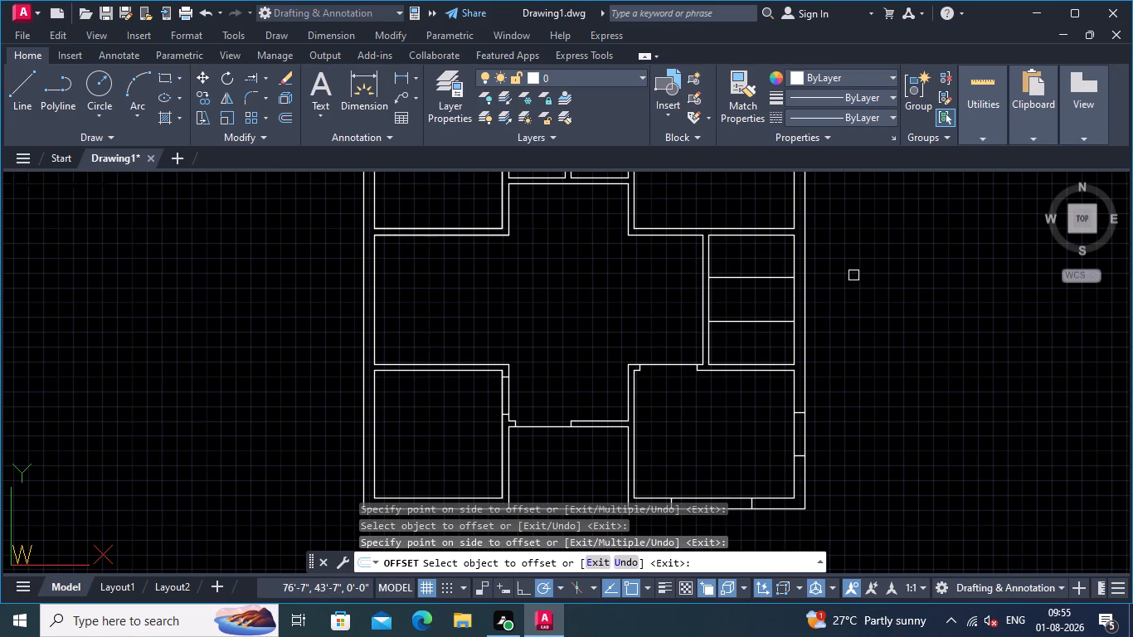
{"action": "key", "text": "Return"}
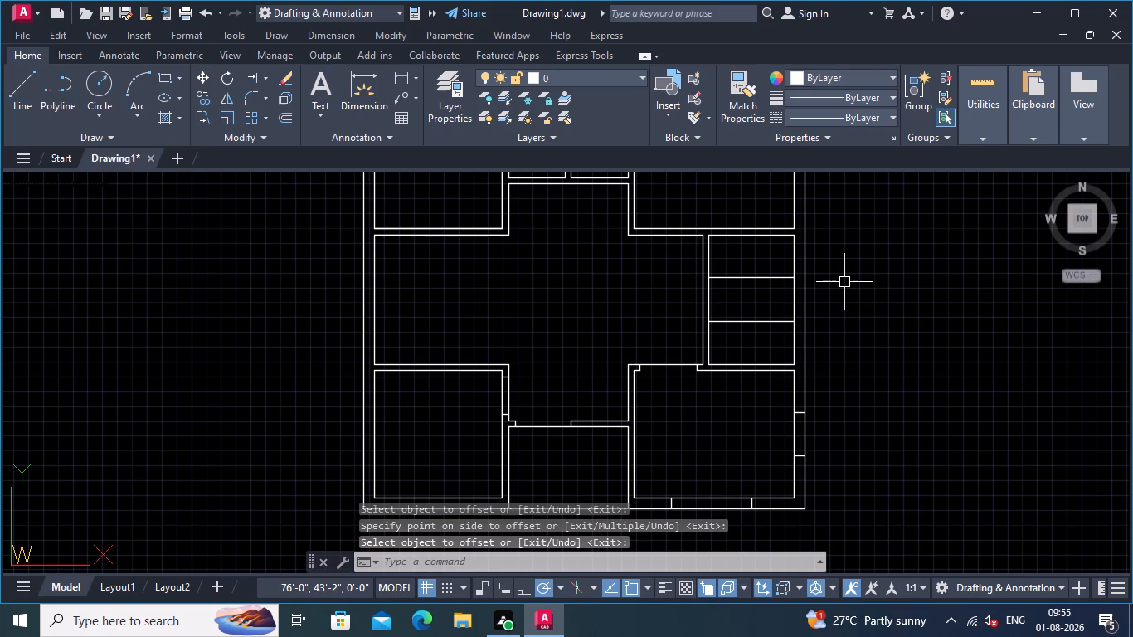
Extend both horizontal offset lines in the small middle-right room to the outer line of the right wall.
{"action": "type", "text": "EX"}
{"action": "key", "text": "Return"}
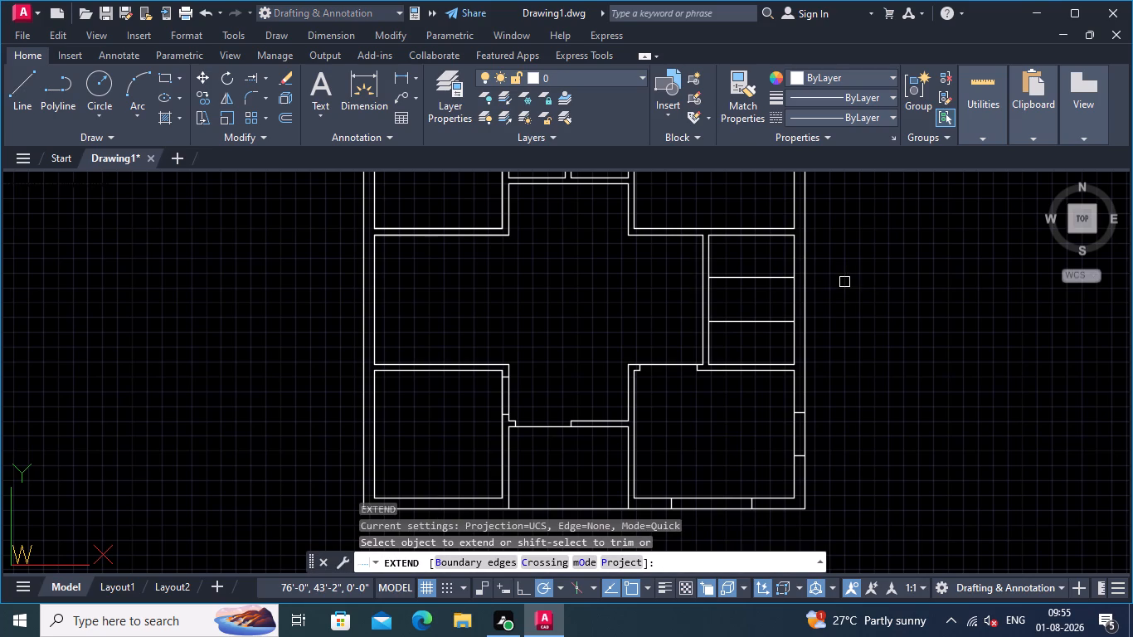
{"action": "left_click", "coordinate": [769, 276]}
{"action": "left_click", "coordinate": [771, 323]}
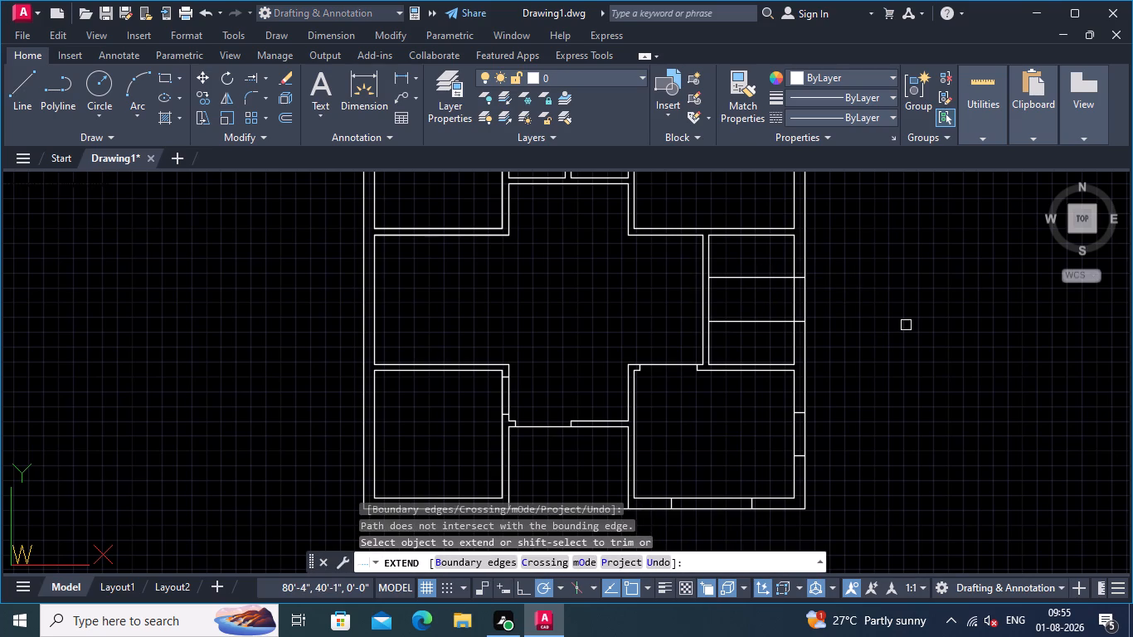
{"action": "key", "text": "Return"}
Trim both horizontal offset lines inside the small middle-right room, leaving two jamb lines across the right outer wall.
{"action": "type", "text": "TR"}
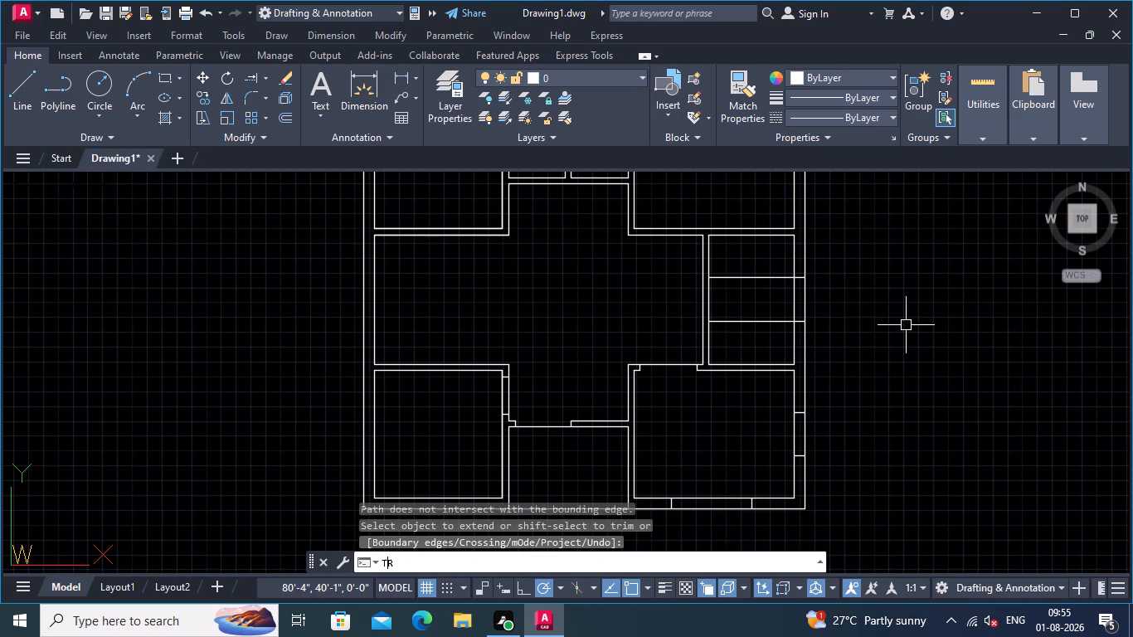
{"action": "key", "text": "Return"}
{"action": "left_click", "coordinate": [740, 263]}
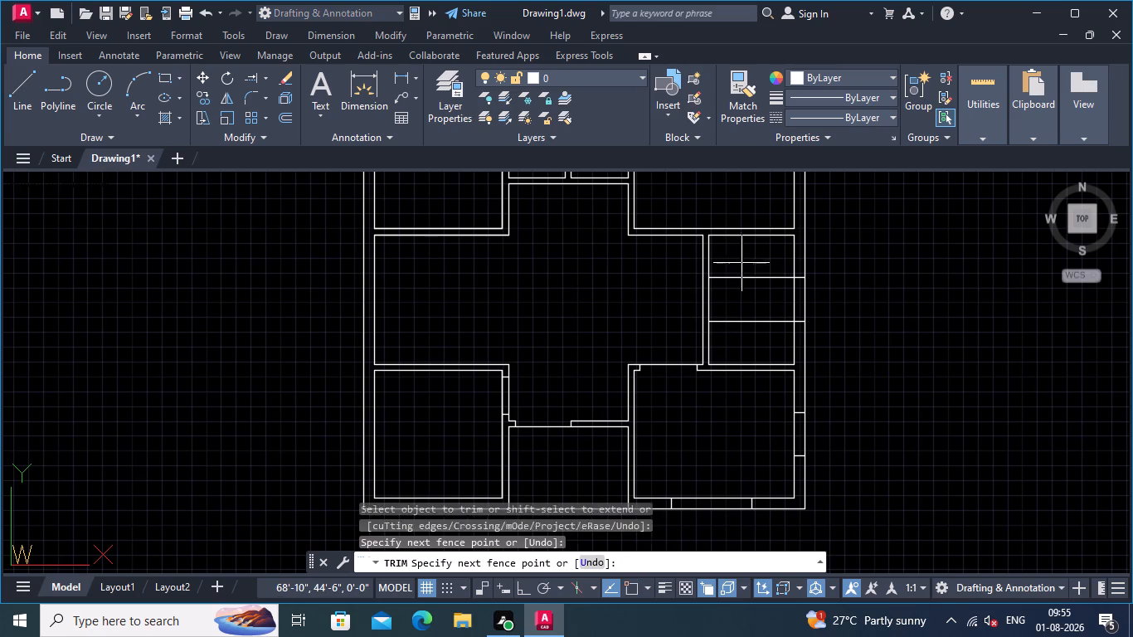
{"action": "left_click", "coordinate": [749, 342]}
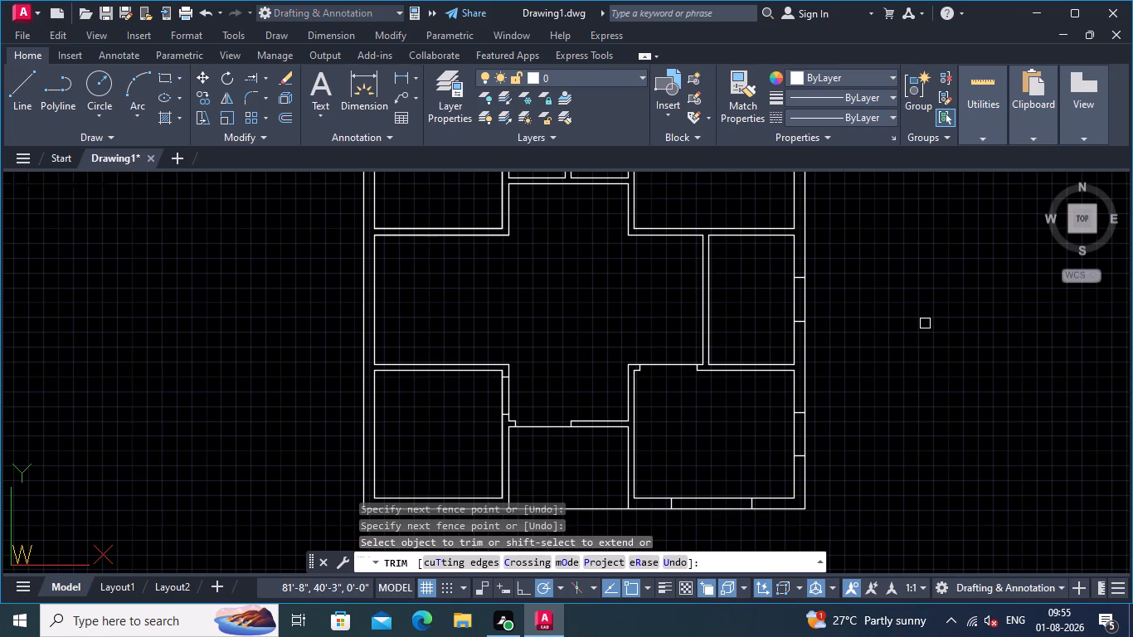
{"action": "scroll", "coordinate": [893, 323], "scroll_direction": "down", "scroll_amount": 2}
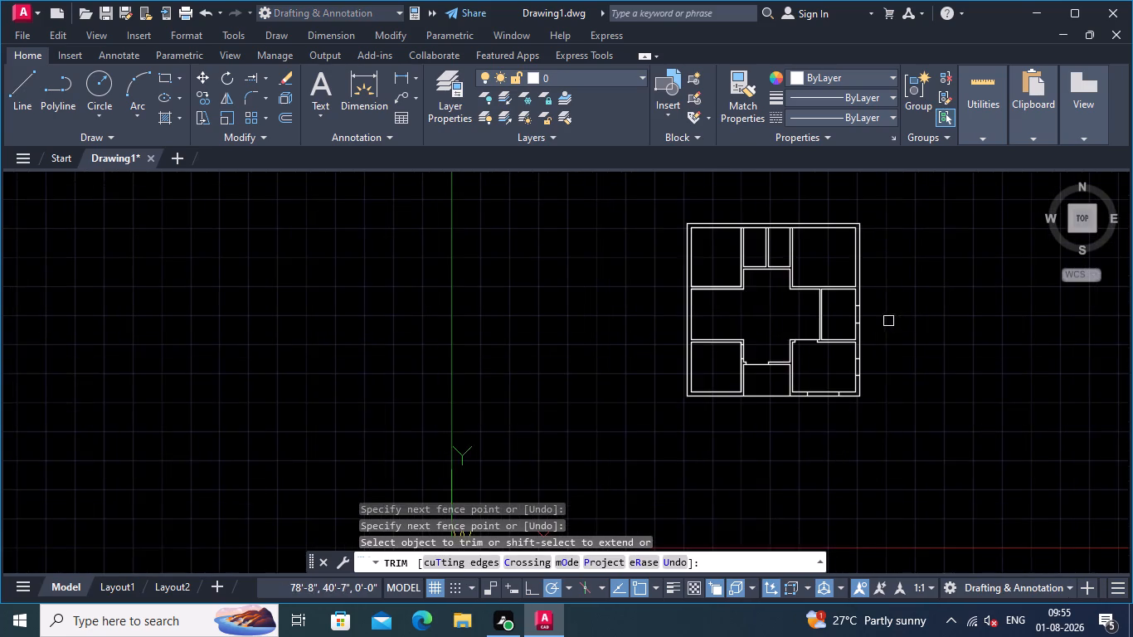
{"action": "middle_click_drag", "start_coordinate": [888, 321], "coordinate": [883, 382]}
{"action": "scroll", "coordinate": [914, 342], "scroll_direction": "up", "scroll_amount": 1}
{"action": "key", "text": "Return"}
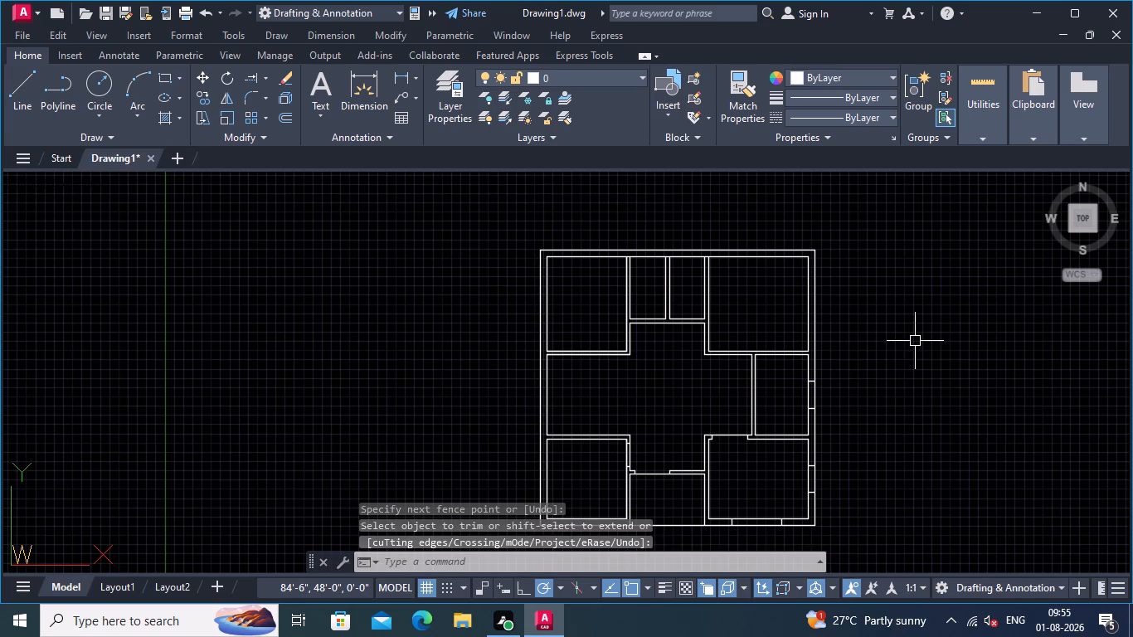
Offset the upper-right room's bottom wall inner line 3' up and the top outer wall's inner line 3' down.
{"action": "type", "text": "OFF"}
{"action": "key", "text": "Return"}
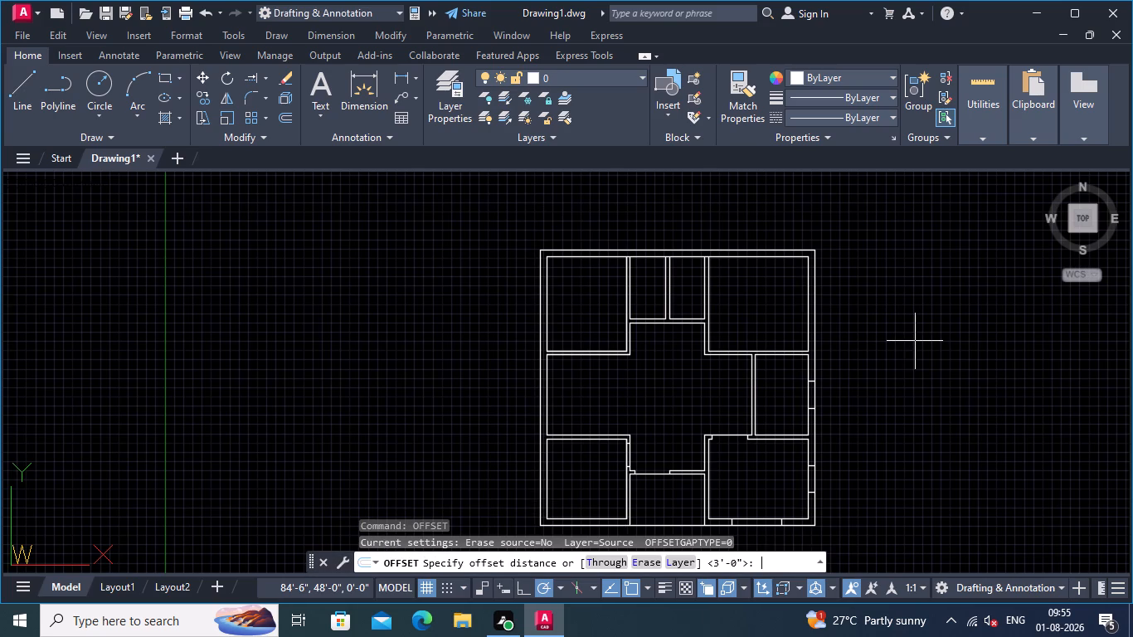
{"action": "left_click", "coordinate": [767, 259]}
{"action": "type", "text": "3'"}
{"action": "key", "text": "Return"}
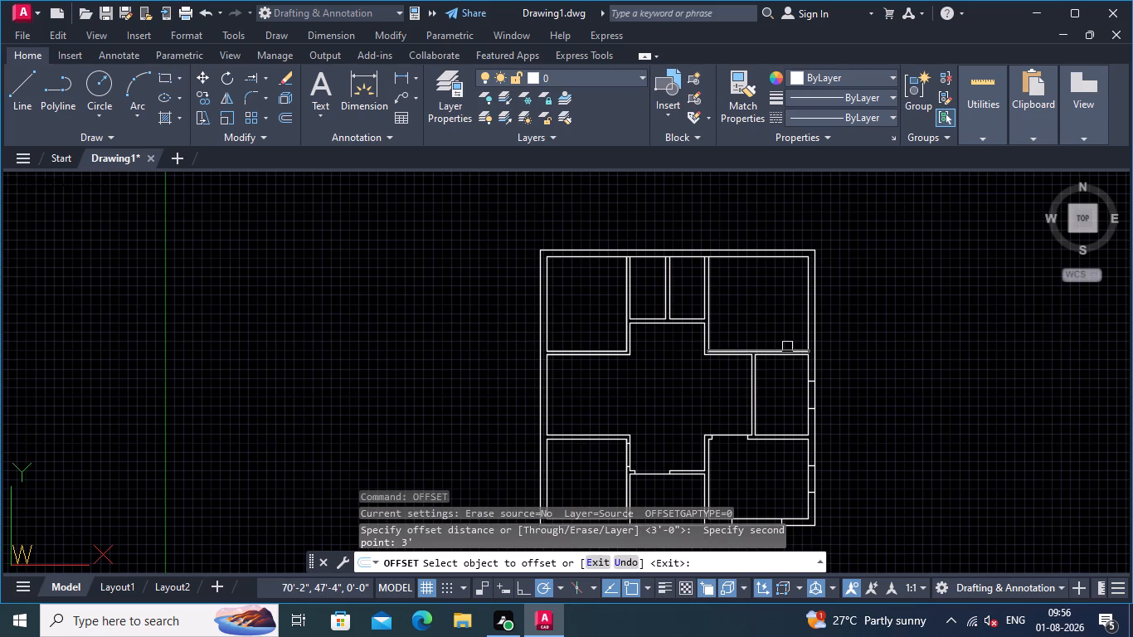
{"action": "scroll", "coordinate": [787, 347], "scroll_direction": "up", "scroll_amount": 3}
{"action": "left_click", "coordinate": [789, 359]}
{"action": "left_click", "coordinate": [780, 276]}
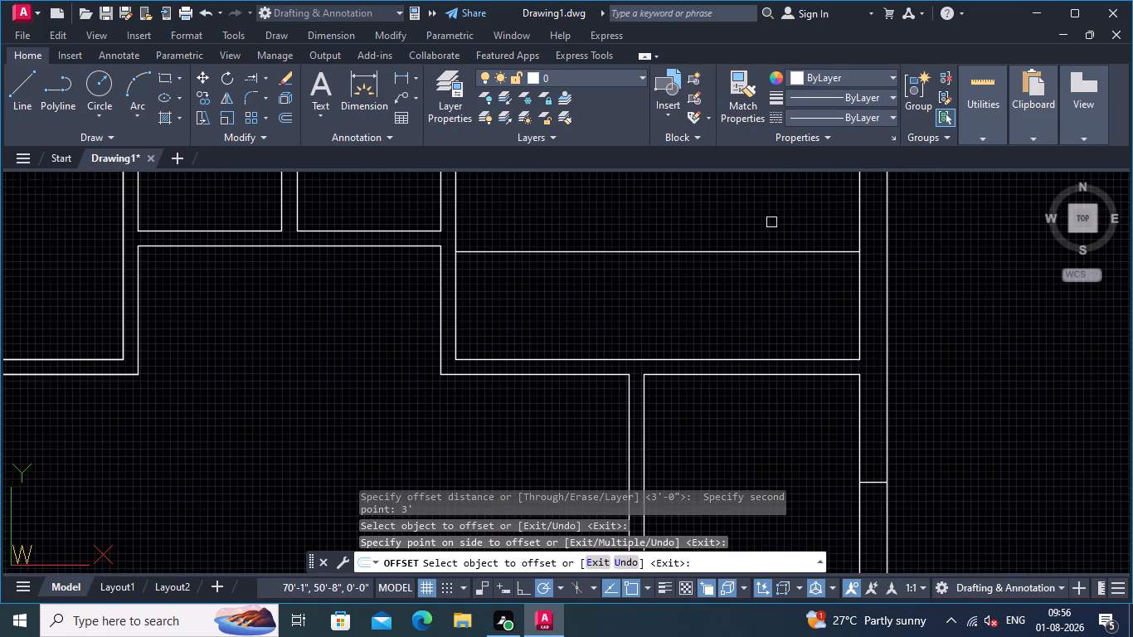
{"action": "scroll", "coordinate": [769, 222], "scroll_direction": "down", "scroll_amount": 1}
{"action": "middle_click_drag", "start_coordinate": [769, 222], "coordinate": [771, 375]}
{"action": "left_click", "coordinate": [769, 226]}
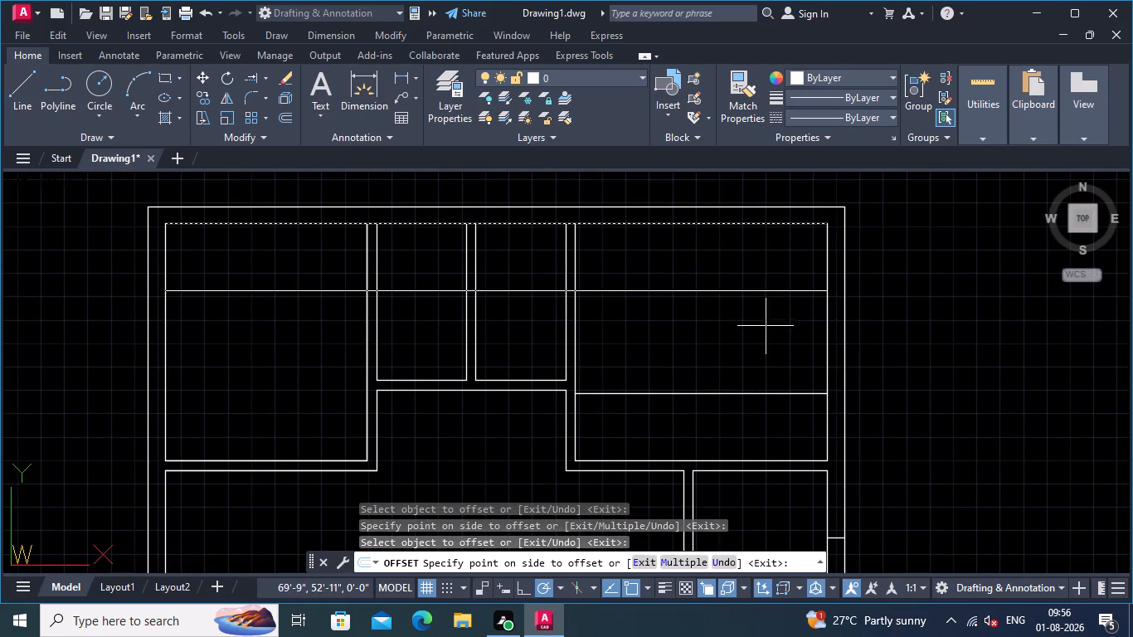
{"action": "left_click", "coordinate": [766, 326]}
{"action": "scroll", "coordinate": [911, 350], "scroll_direction": "down", "scroll_amount": 1}
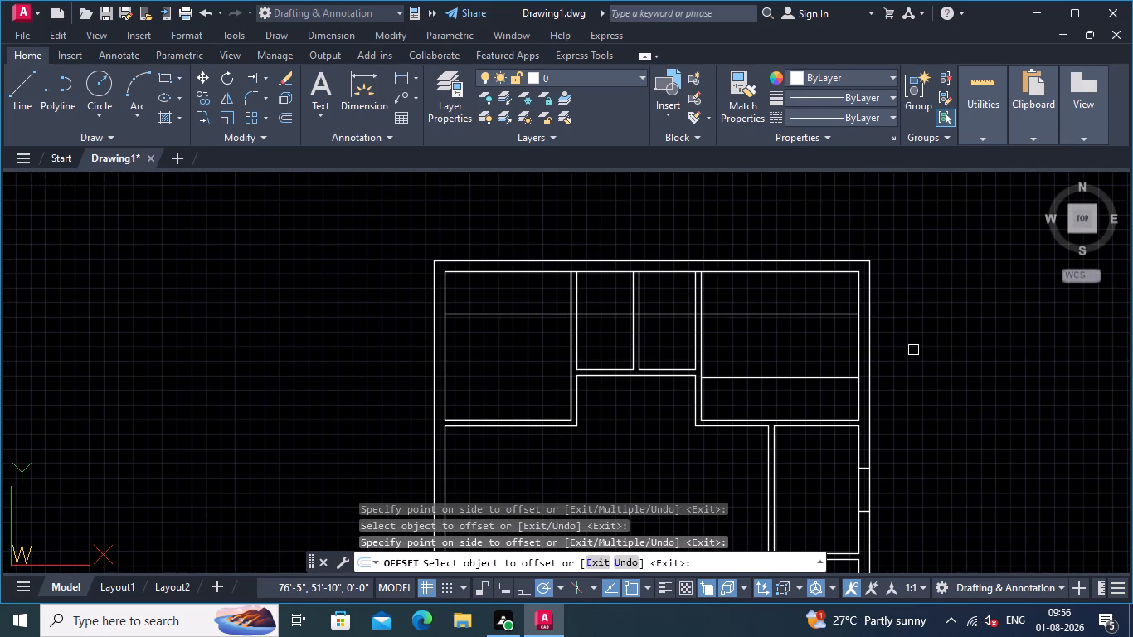
{"action": "middle_click_drag", "start_coordinate": [930, 348], "coordinate": [888, 320]}
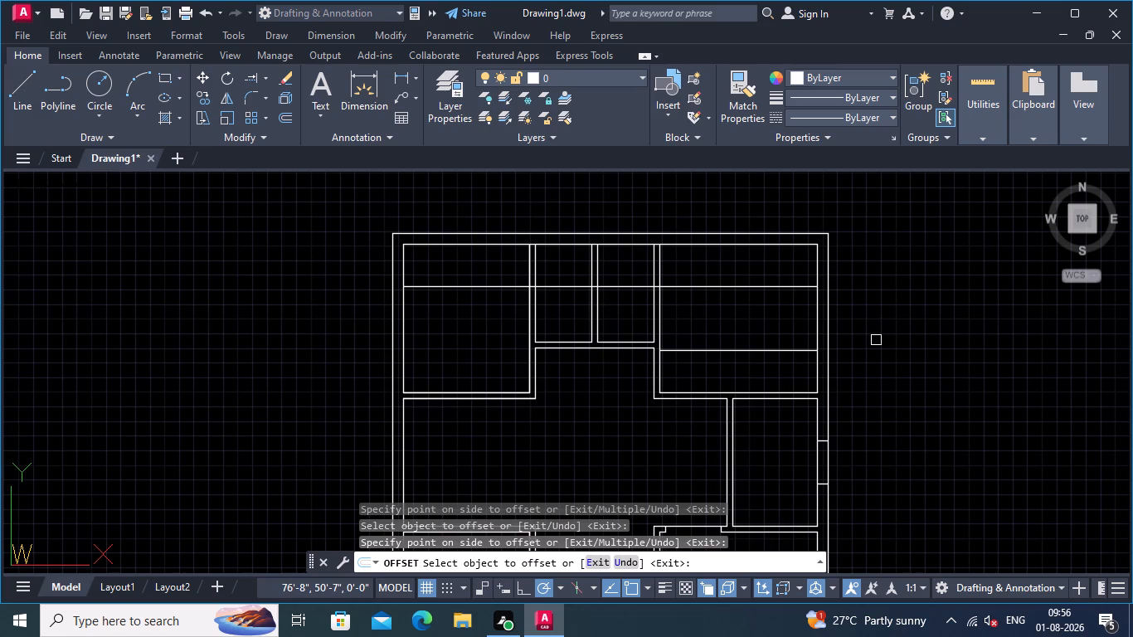
{"action": "middle_click", "coordinate": [875, 343]}
{"action": "key", "text": "Return"}
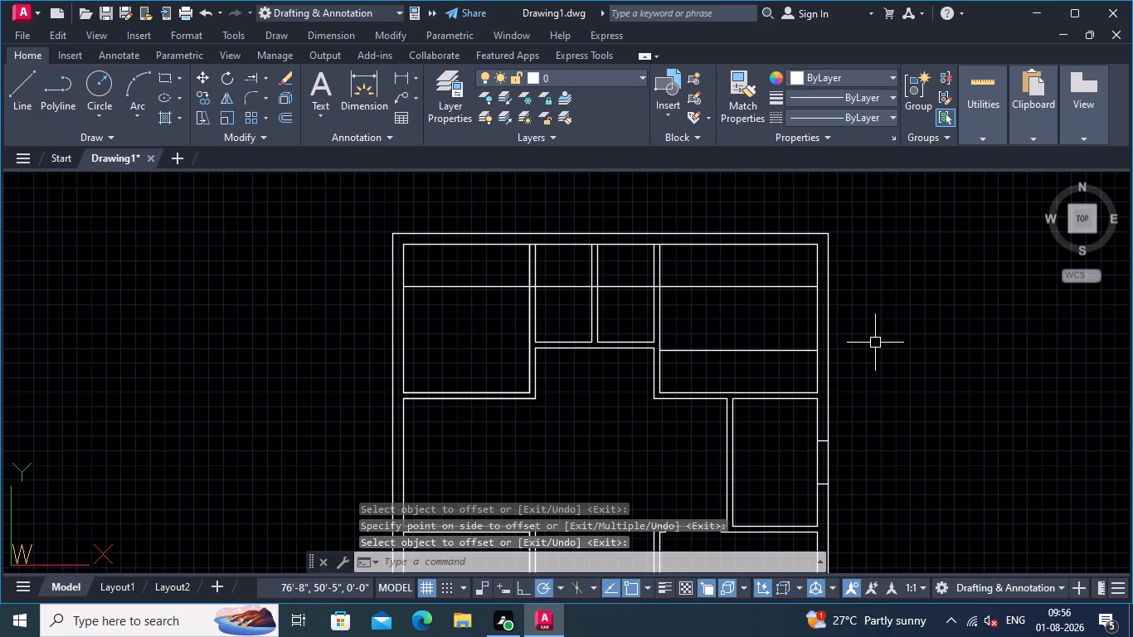
Extend both horizontal offset lines in the upper-right room to the outer line of the right wall.
{"action": "type", "text": "EX"}
{"action": "key", "text": "Return"}
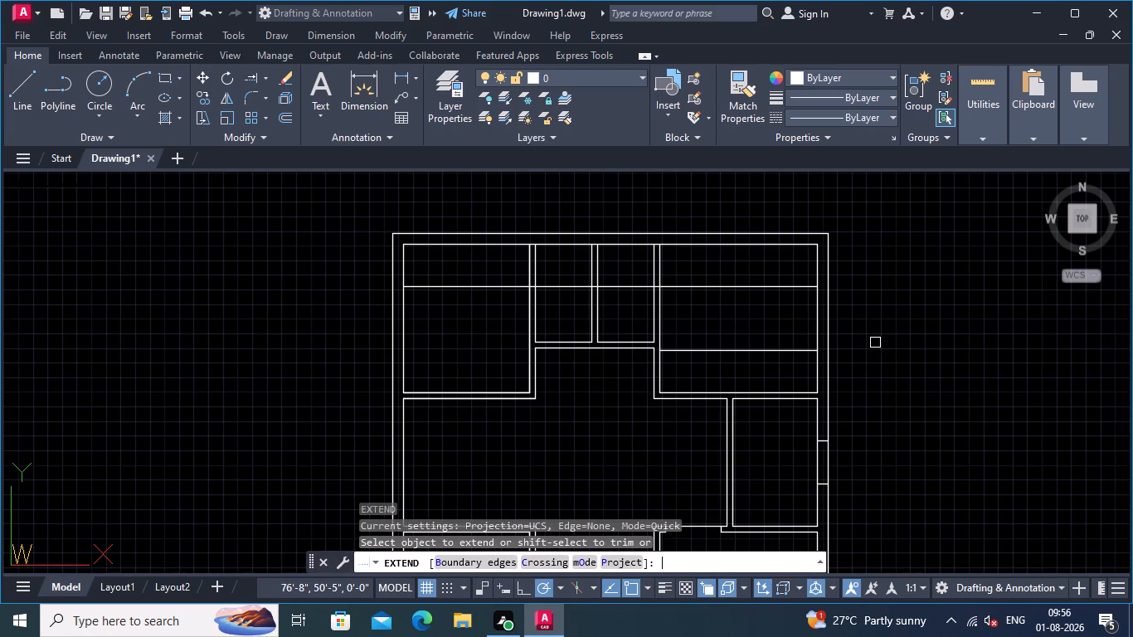
{"action": "left_click", "coordinate": [798, 284]}
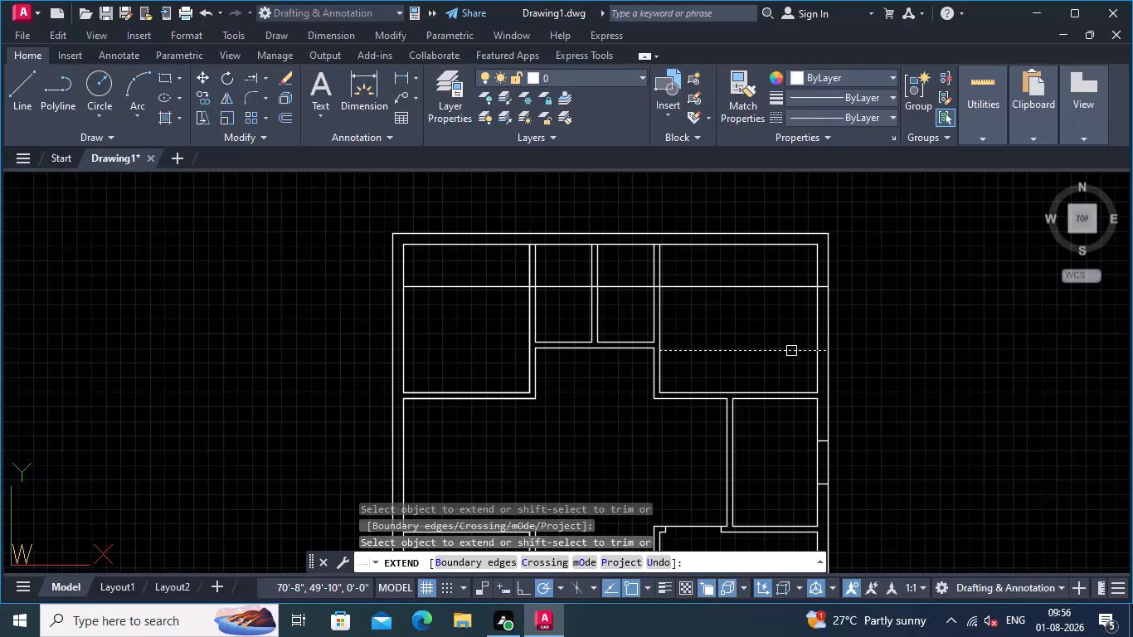
{"action": "left_click", "coordinate": [791, 351]}
{"action": "key", "text": "Return"}
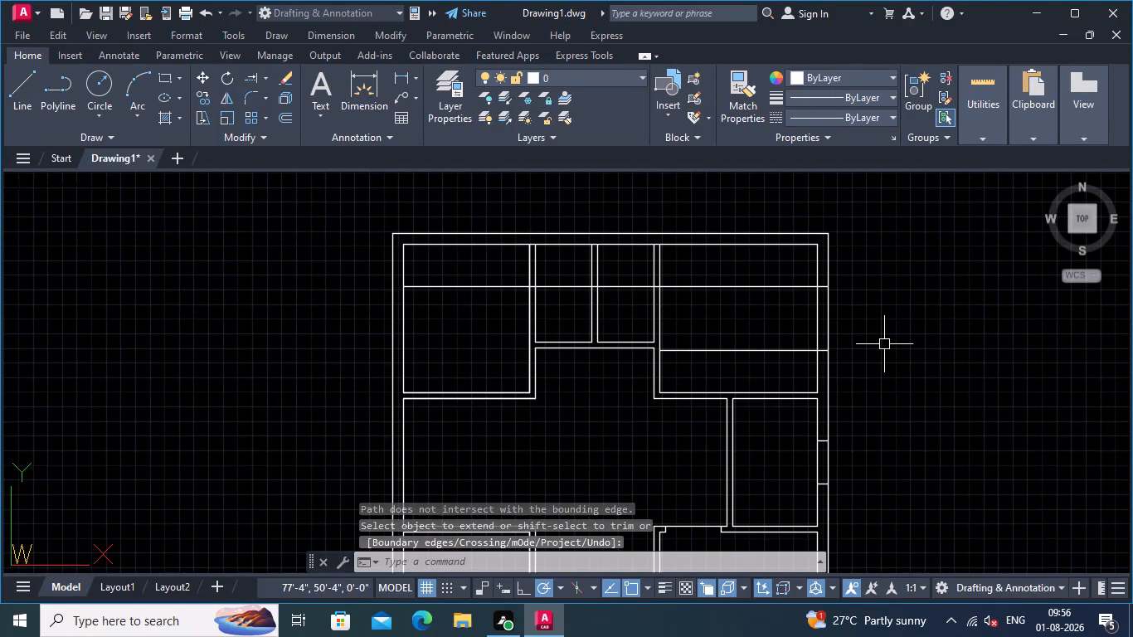
Trim the horizontal offset lines inside the four upper rooms, leaving only short jamb lines across the right outer wall and the partitions.
{"action": "type", "text": "TR"}
{"action": "key", "text": "Return"}
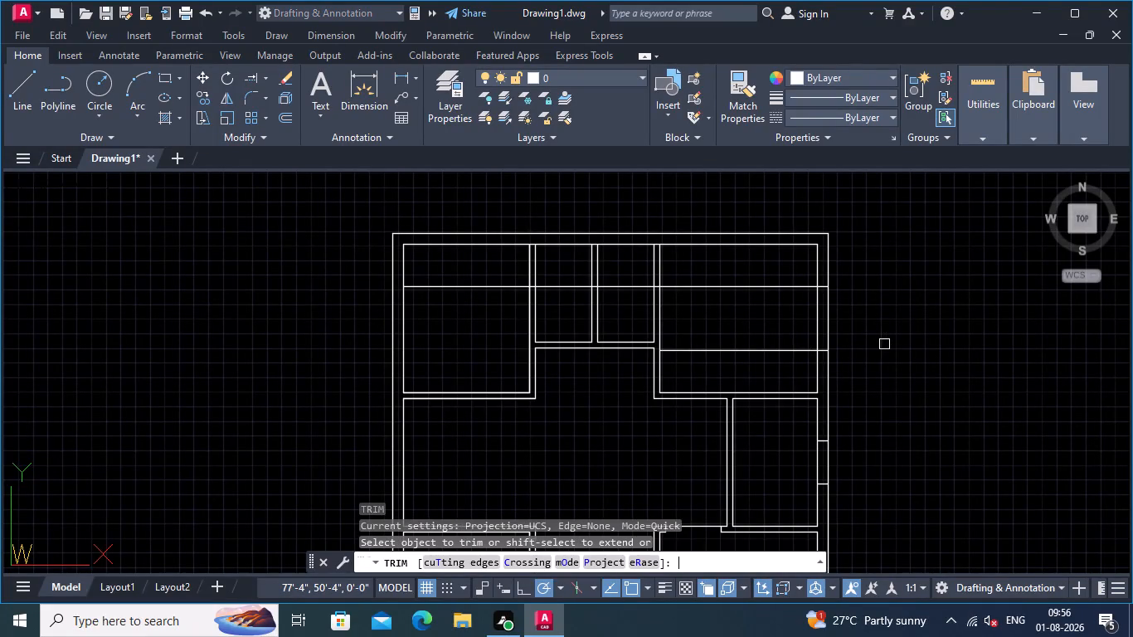
{"action": "left_click", "coordinate": [739, 268]}
{"action": "left_click", "coordinate": [747, 367]}
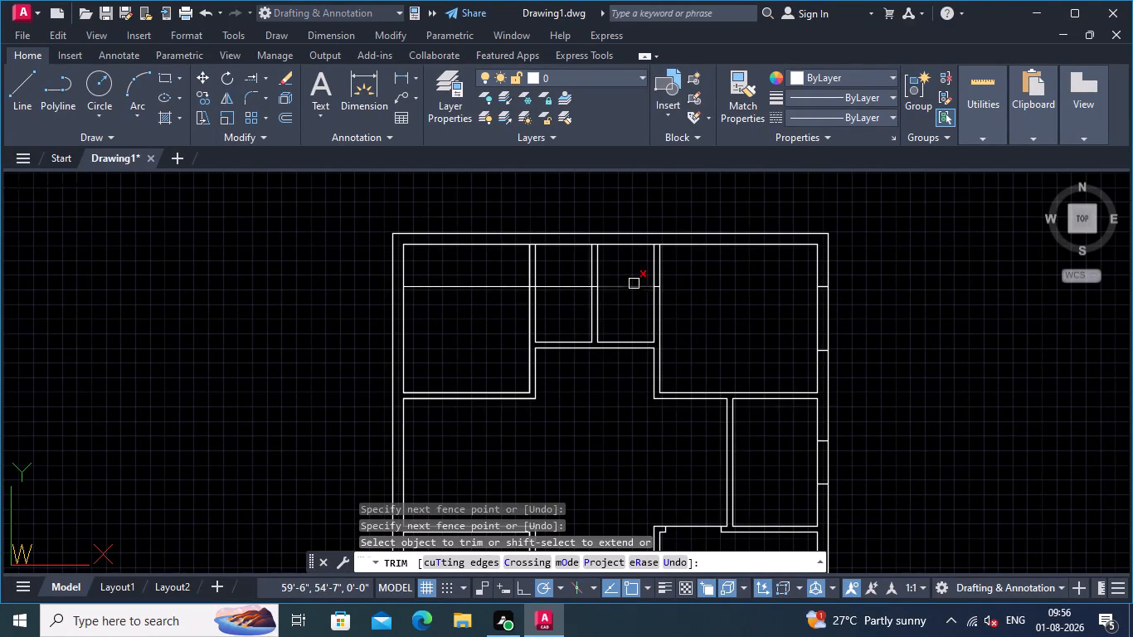
{"action": "left_click", "coordinate": [630, 273]}
{"action": "left_click", "coordinate": [630, 309]}
{"action": "left_click", "coordinate": [570, 270]}
{"action": "left_click", "coordinate": [570, 318]}
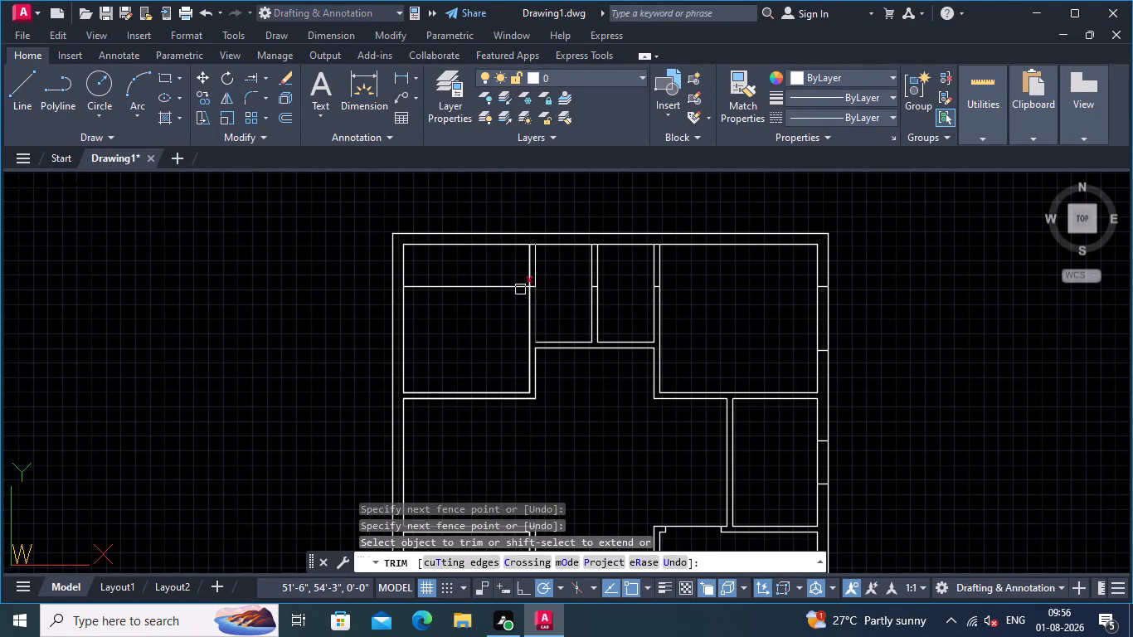
{"action": "left_click", "coordinate": [501, 277]}
{"action": "left_click", "coordinate": [499, 320]}
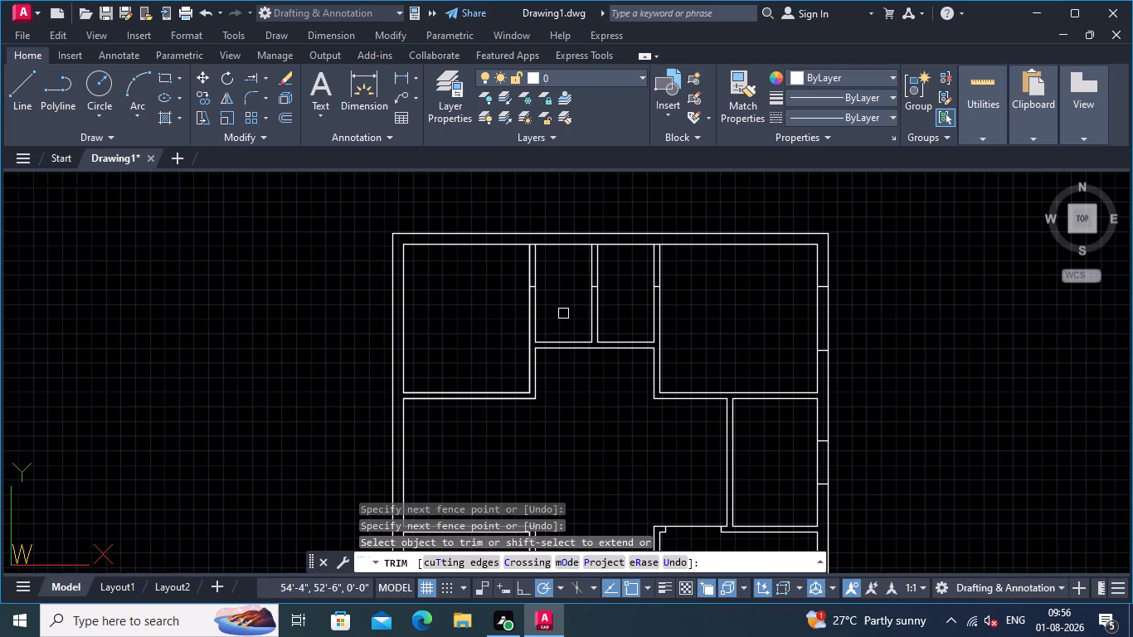
{"action": "key", "text": "Return"}
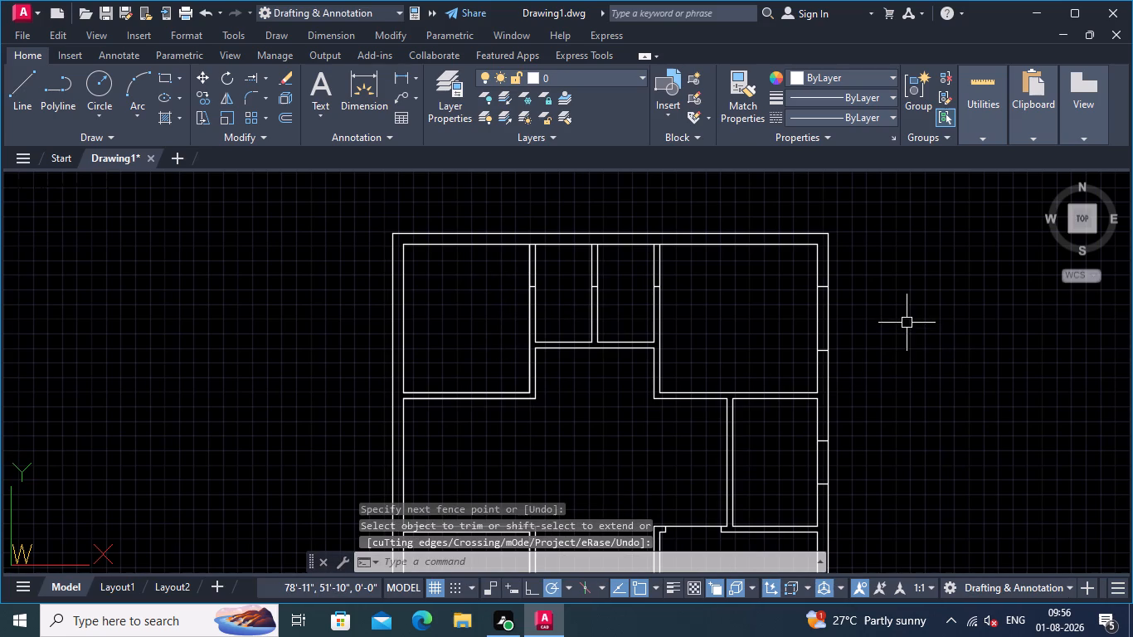
Offset the inner lines of the upper-right room's right and left walls 3' into the room.
{"action": "middle_click_drag", "start_coordinate": [907, 323], "coordinate": [989, 322]}
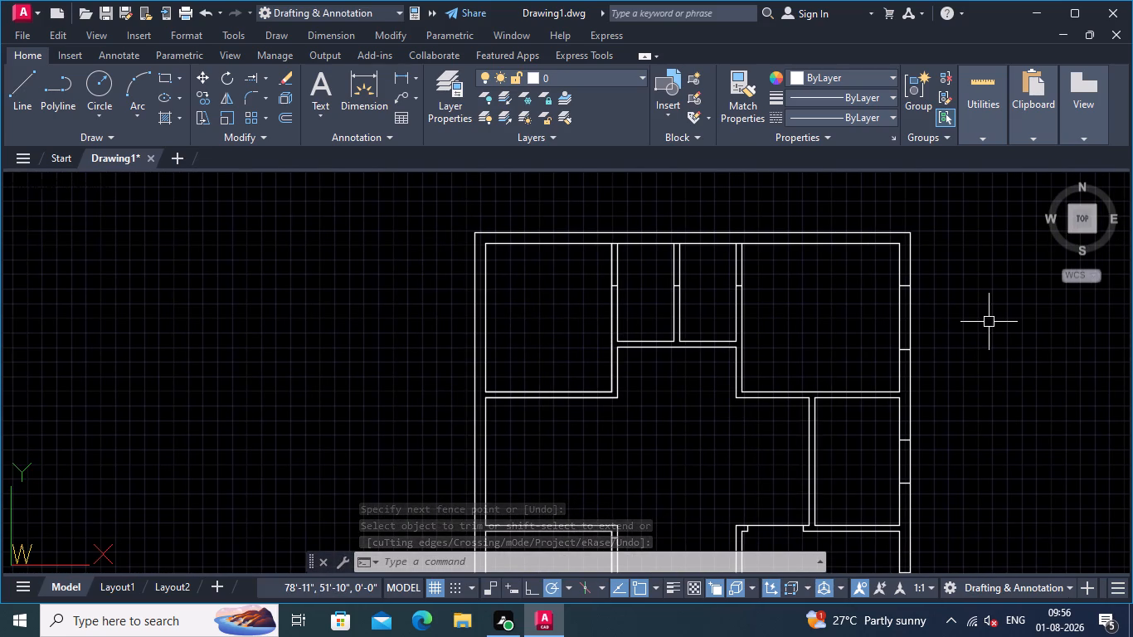
{"action": "key", "text": "o"}
{"action": "key", "text": "f"}
{"action": "key", "text": "Return"}
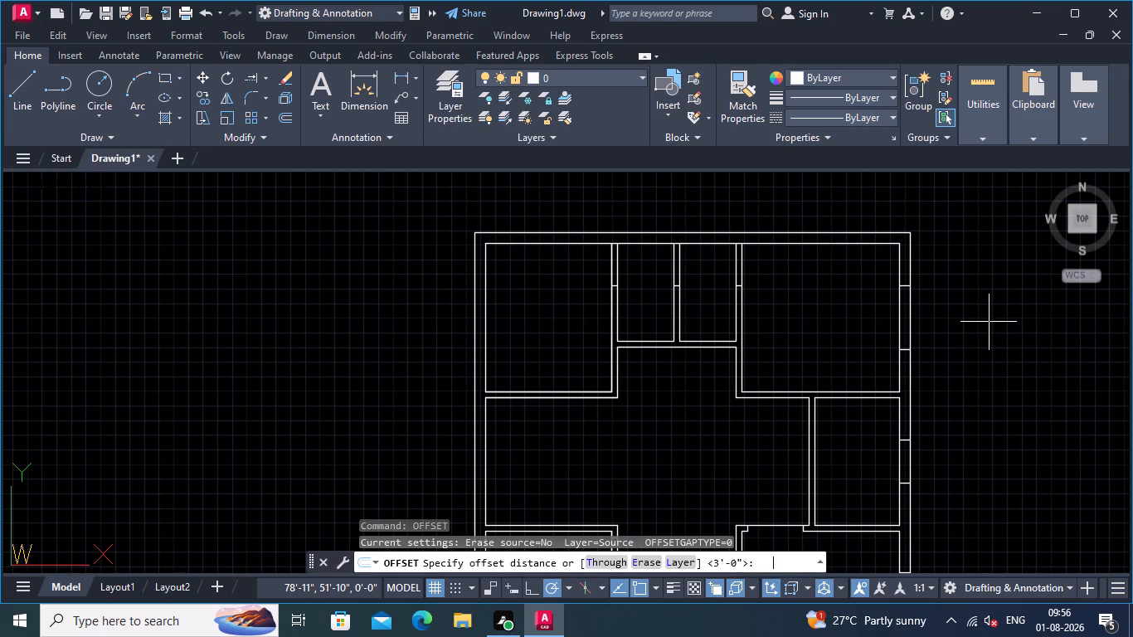
{"action": "left_click", "coordinate": [898, 264]}
{"action": "type", "text": "3'"}
{"action": "key", "text": "Return"}
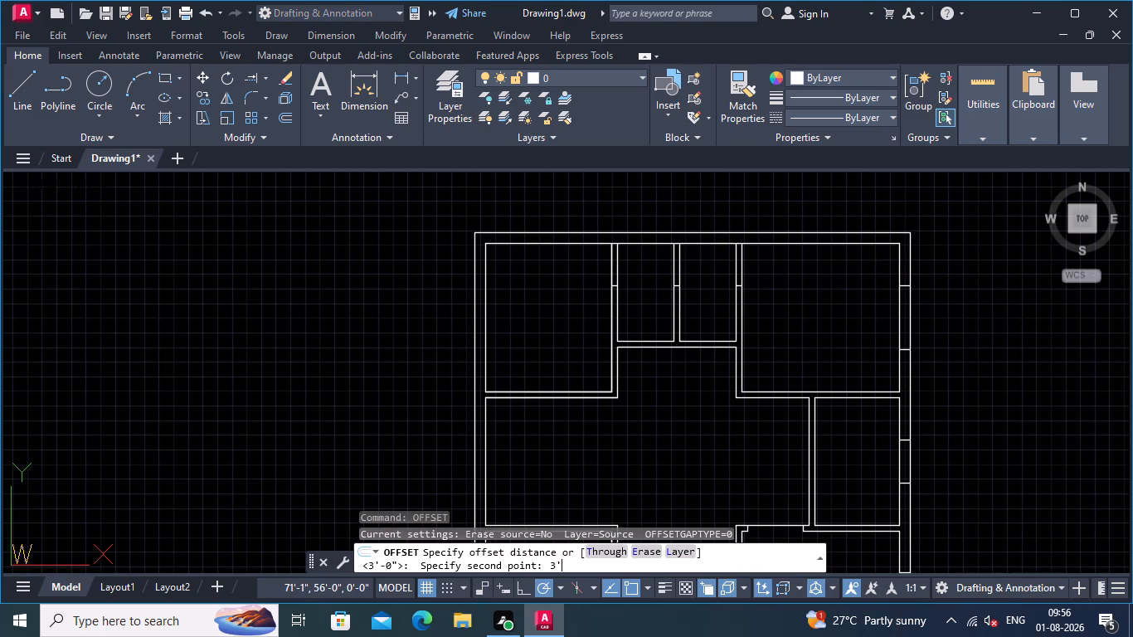
{"action": "scroll", "coordinate": [894, 260], "scroll_direction": "up", "scroll_amount": 1}
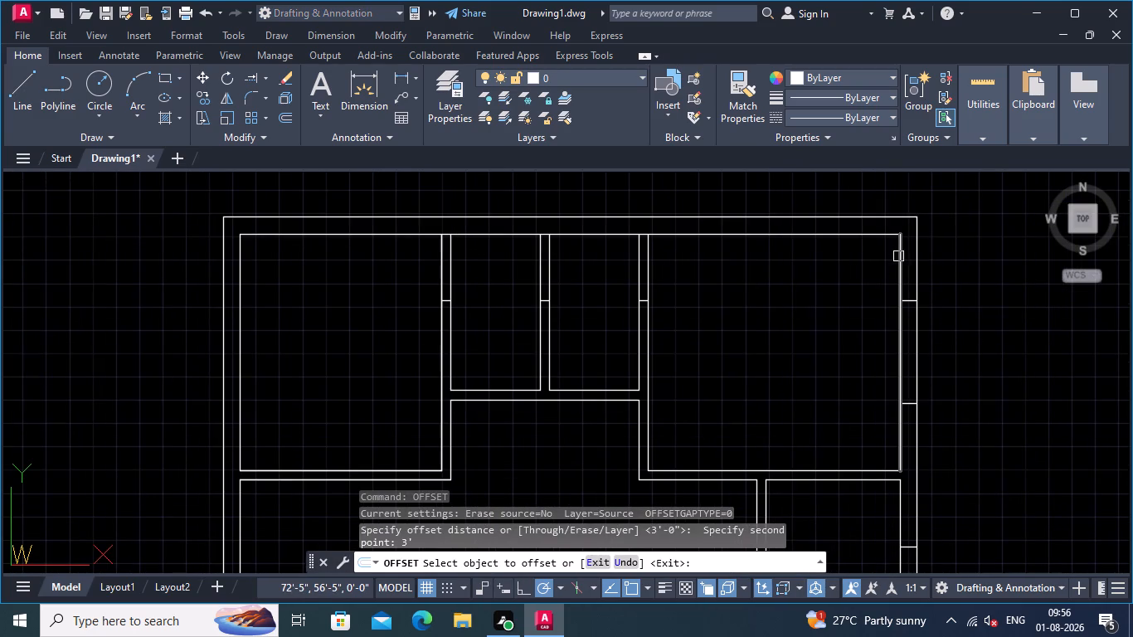
{"action": "left_click", "coordinate": [898, 256]}
{"action": "left_click", "coordinate": [862, 256]}
{"action": "middle_click_drag", "start_coordinate": [681, 302], "coordinate": [680, 301]}
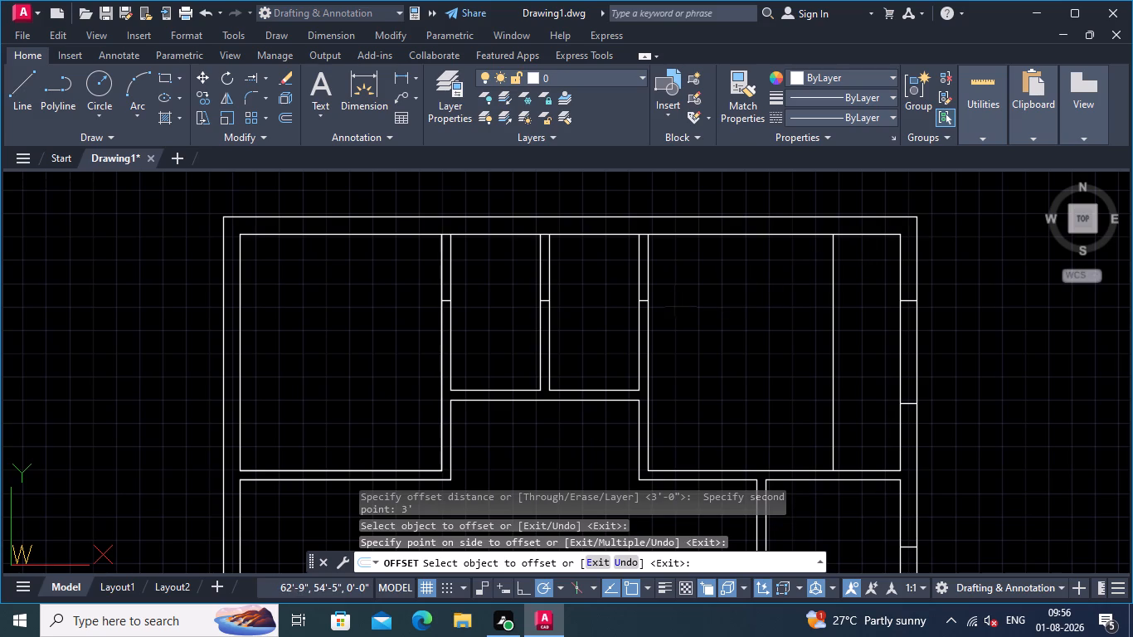
{"action": "middle_click_drag", "start_coordinate": [680, 301], "coordinate": [708, 313]}
{"action": "scroll", "coordinate": [703, 289], "scroll_direction": "up", "scroll_amount": 2}
{"action": "left_click", "coordinate": [630, 284]}
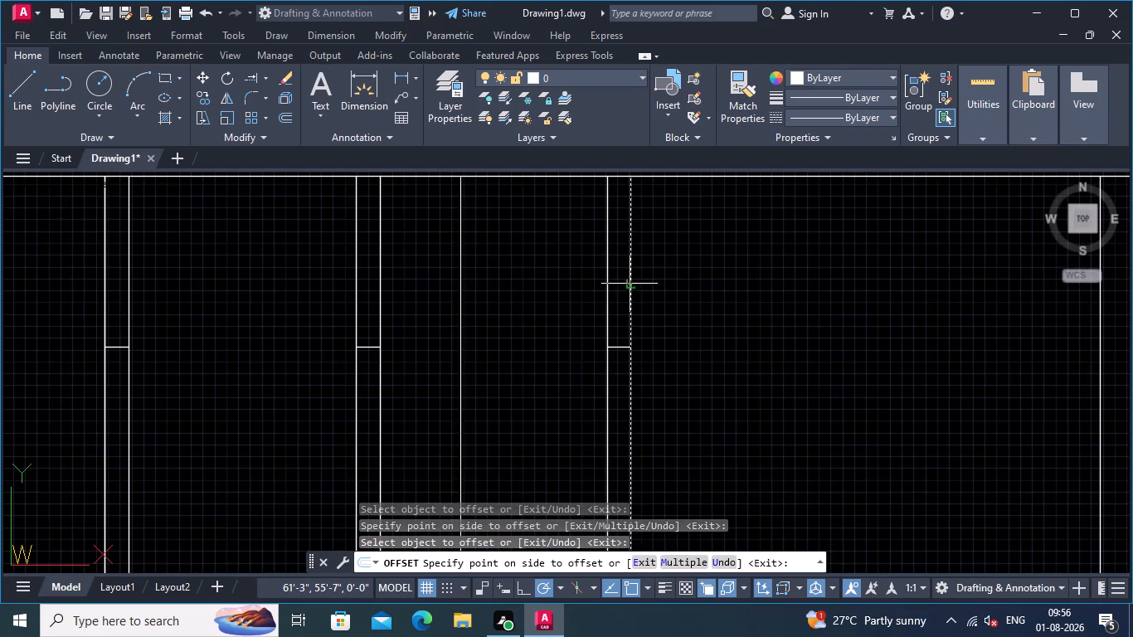
{"action": "left_click", "coordinate": [732, 287]}
{"action": "scroll", "coordinate": [826, 281], "scroll_direction": "down", "scroll_amount": 2}
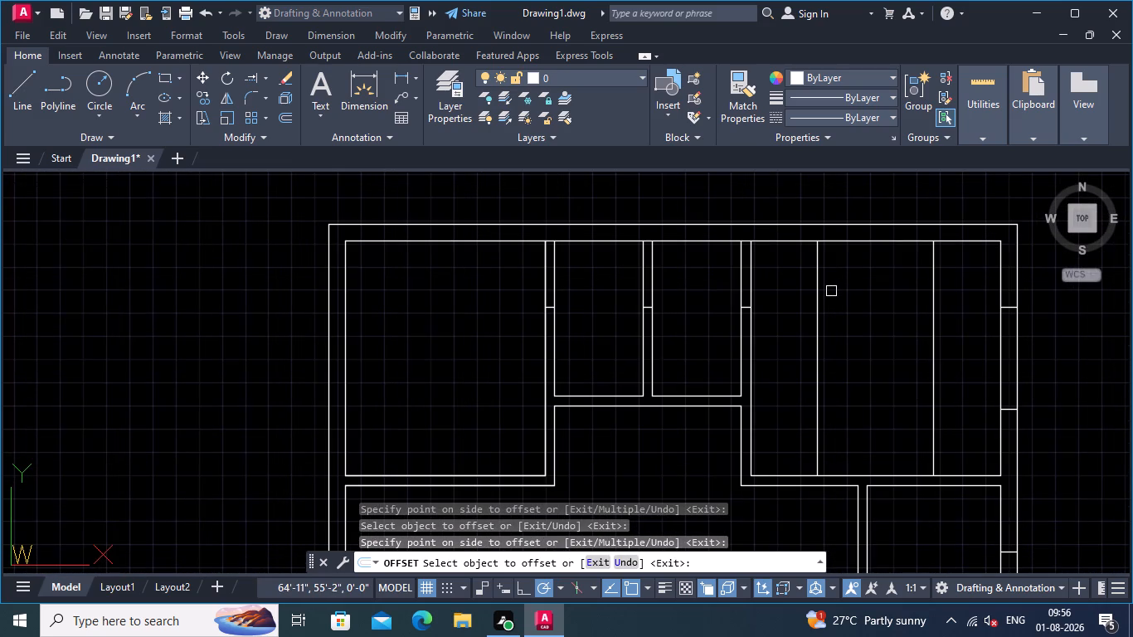
{"action": "middle_click_drag", "start_coordinate": [834, 298], "coordinate": [834, 314]}
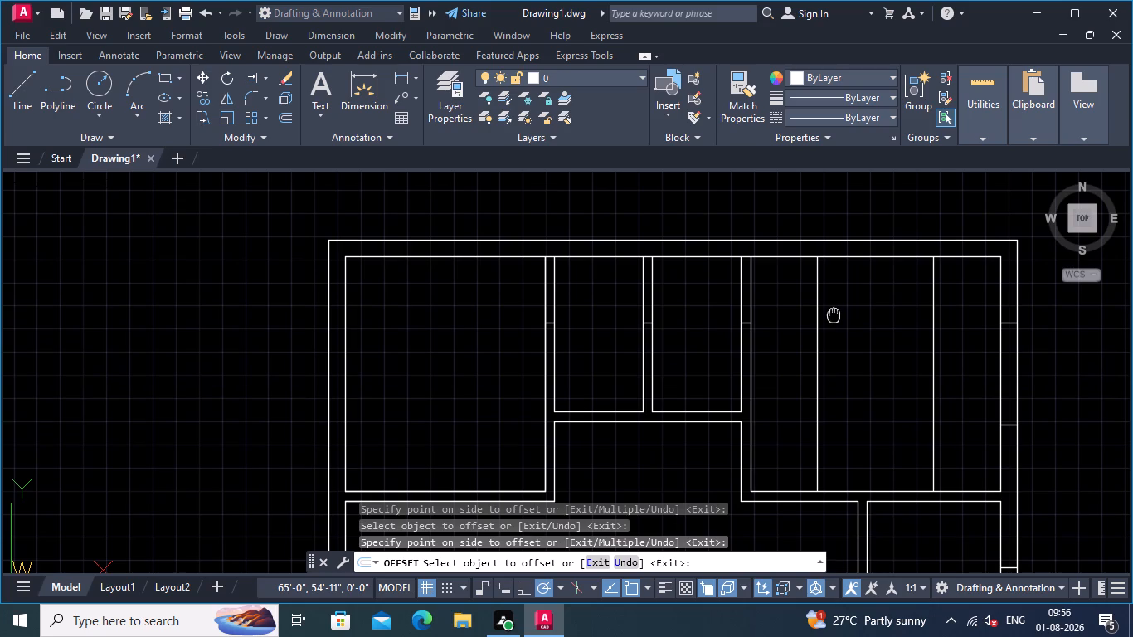
{"action": "middle_click_drag", "start_coordinate": [834, 314], "coordinate": [834, 314]}
{"action": "key", "text": "Return"}
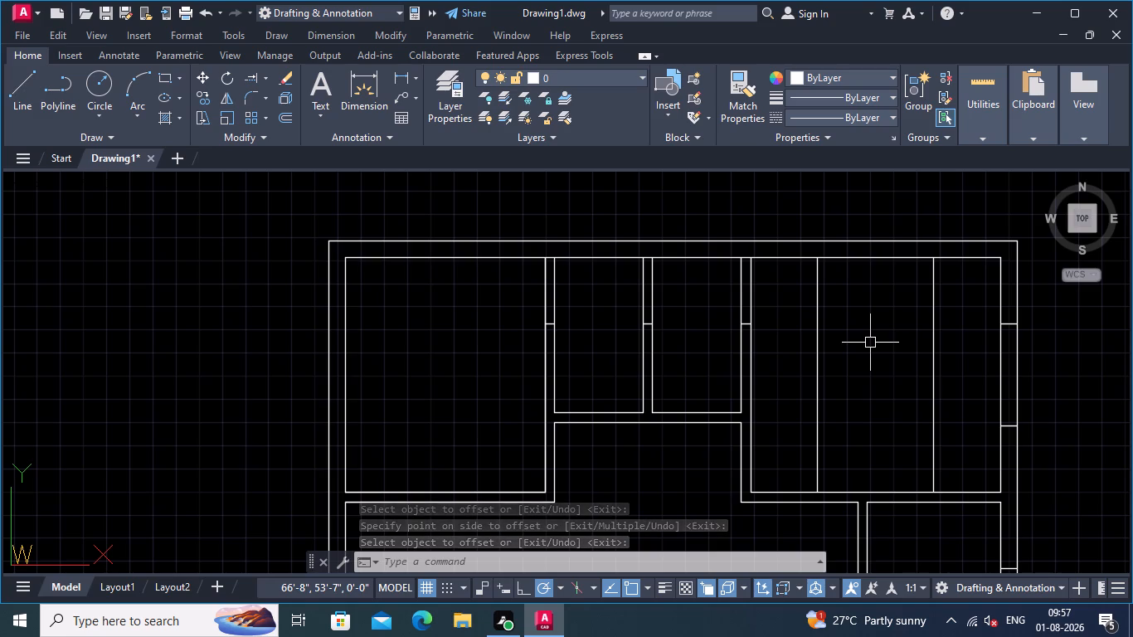
Extend both vertical offset lines in the upper-right room to the outer line of the top wall.
{"action": "type", "text": "EX"}
{"action": "key", "text": "Return"}
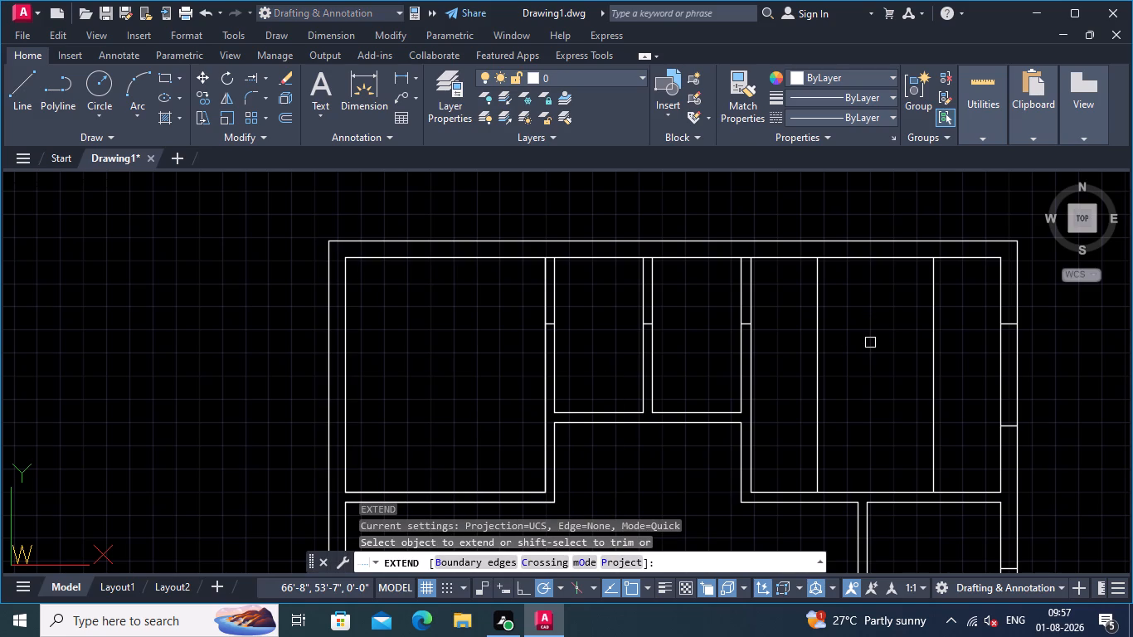
{"action": "left_click", "coordinate": [818, 338]}
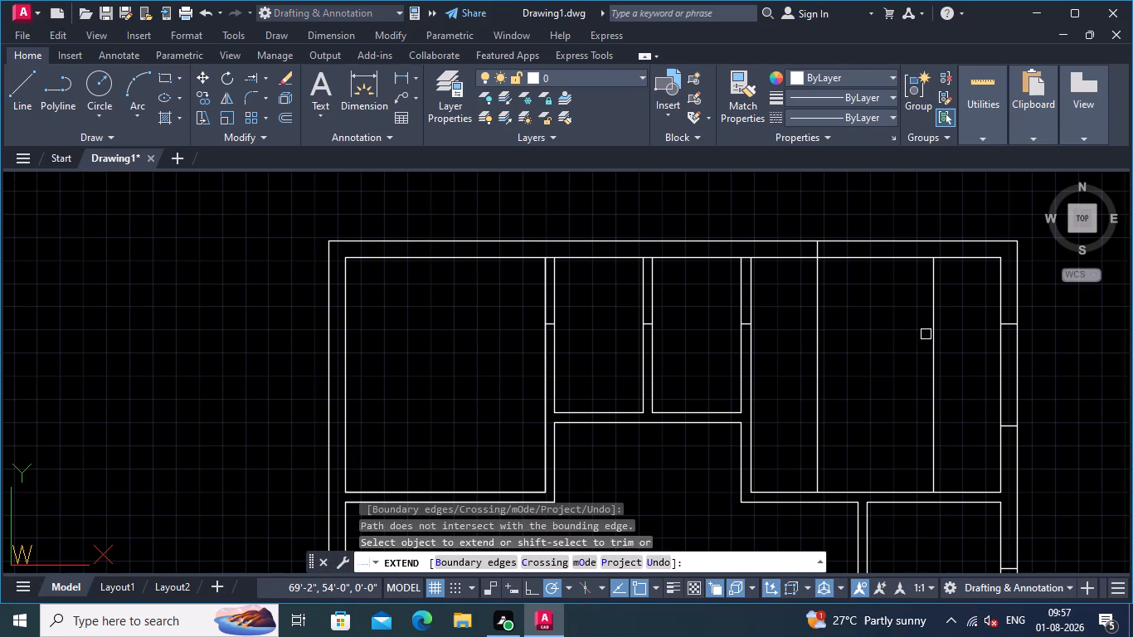
{"action": "left_click", "coordinate": [939, 328]}
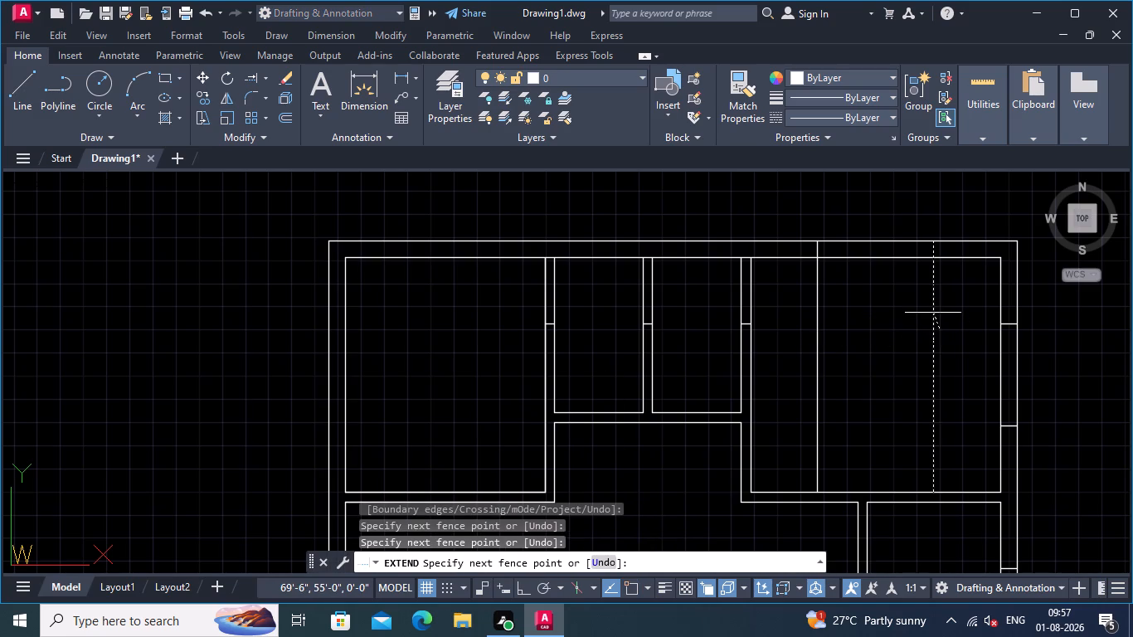
{"action": "left_click", "coordinate": [933, 313]}
{"action": "key", "text": "Return"}
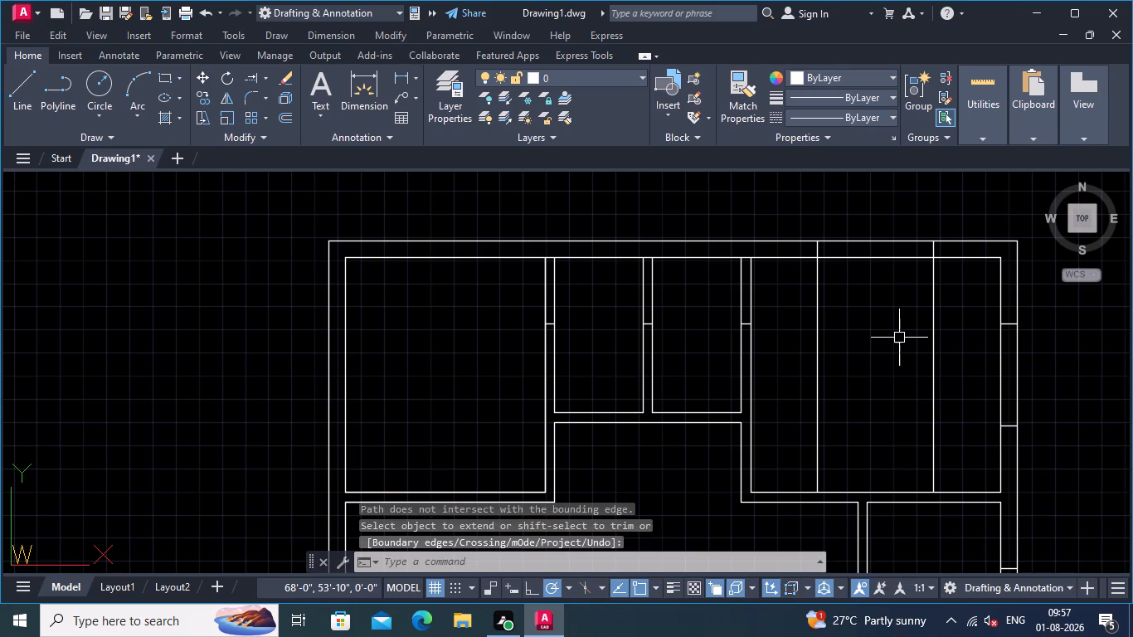
Trim both vertical offset lines inside the upper-right room, leaving two jamb lines across the top outer wall.
{"action": "type", "text": "TR"}
{"action": "key", "text": "Return"}
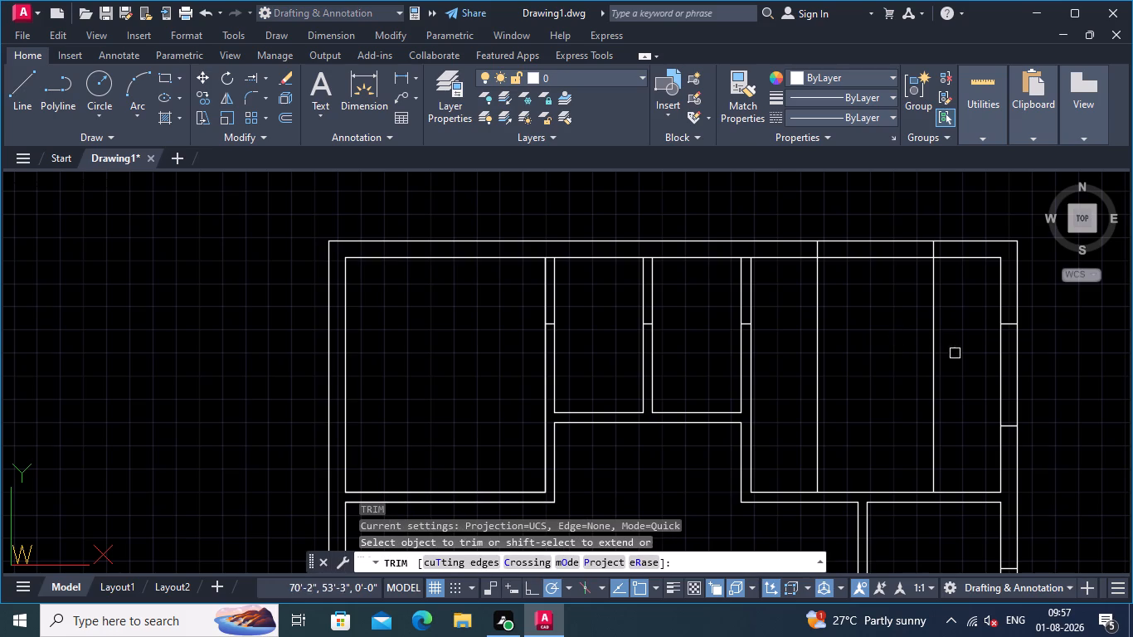
{"action": "left_click", "coordinate": [982, 357]}
{"action": "left_click", "coordinate": [780, 360]}
{"action": "middle_click_drag", "start_coordinate": [805, 327], "coordinate": [887, 333]}
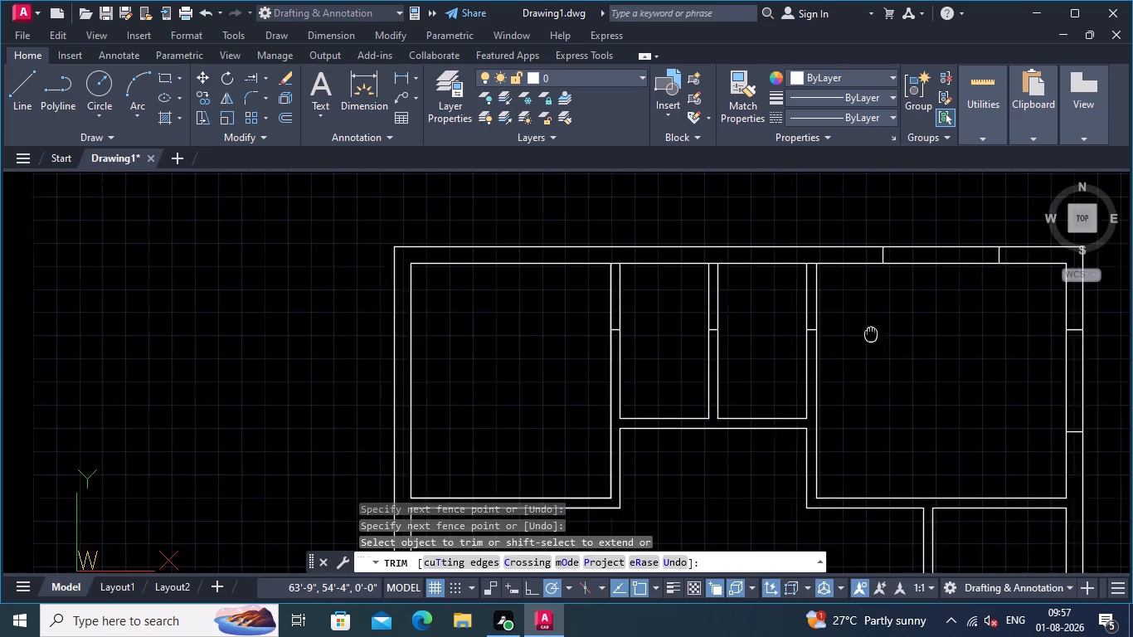
{"action": "middle_click_drag", "start_coordinate": [887, 333], "coordinate": [894, 346]}
{"action": "scroll", "coordinate": [893, 346], "scroll_direction": "down", "scroll_amount": 1}
{"action": "middle_click_drag", "start_coordinate": [893, 346], "coordinate": [880, 338]}
{"action": "scroll", "coordinate": [880, 338], "scroll_direction": "up", "scroll_amount": 2}
{"action": "middle_click_drag", "start_coordinate": [863, 340], "coordinate": [865, 342]}
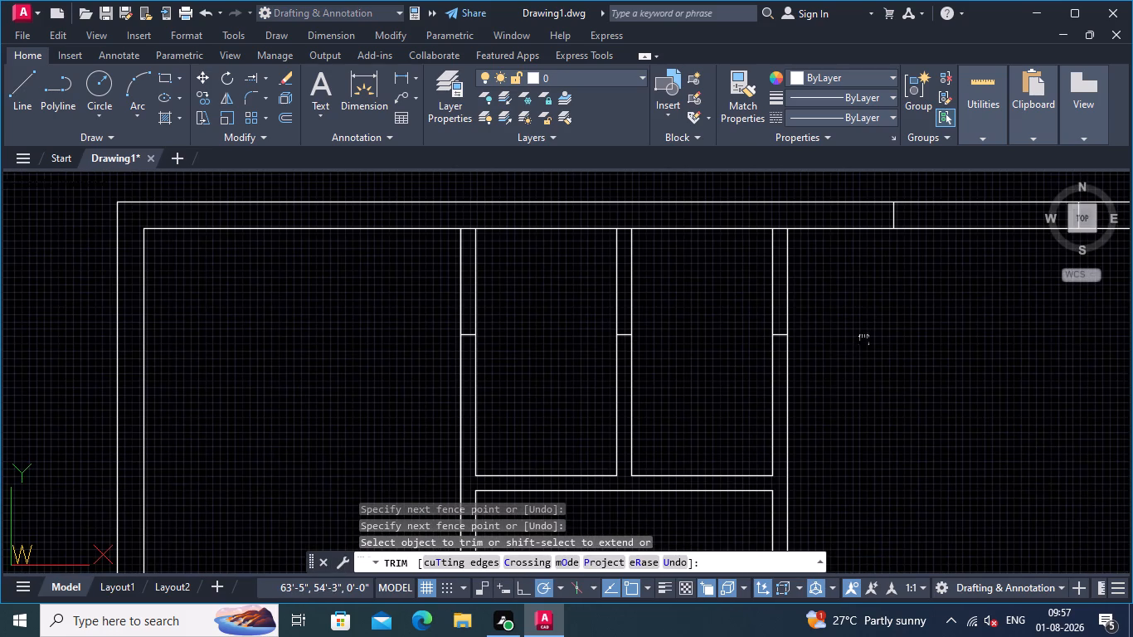
{"action": "middle_click_drag", "start_coordinate": [865, 342], "coordinate": [886, 348]}
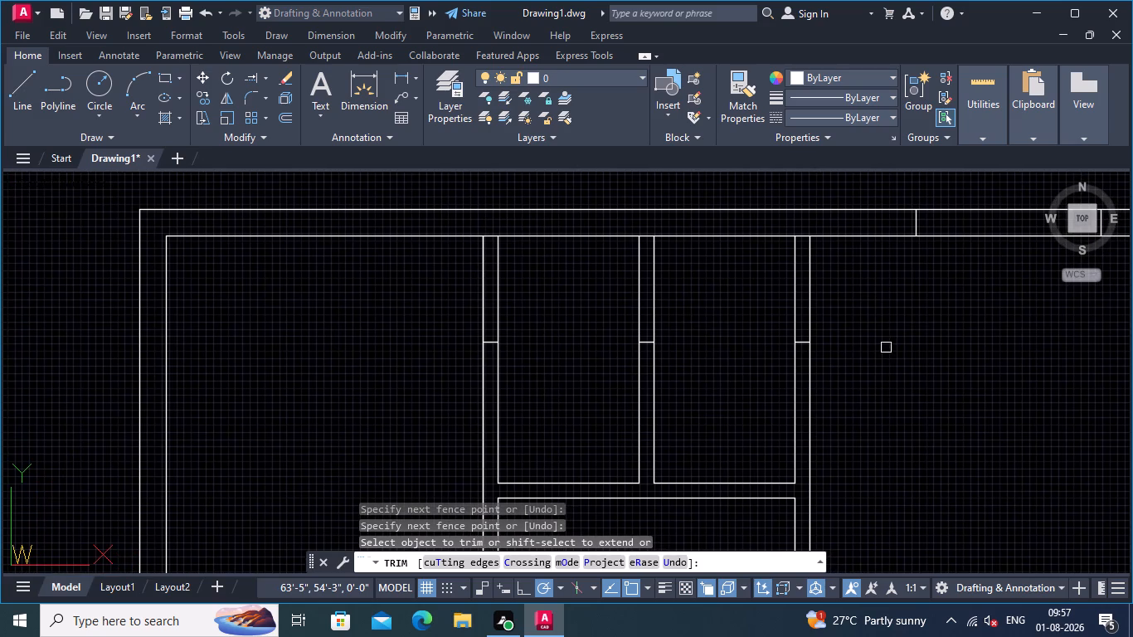
{"action": "key", "text": "Return"}
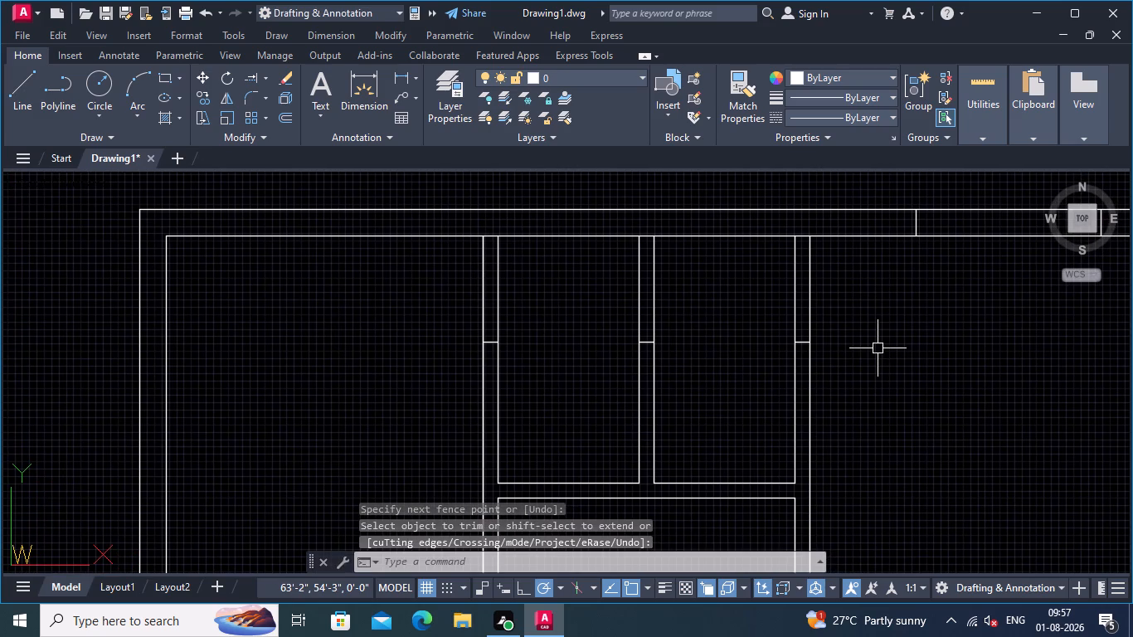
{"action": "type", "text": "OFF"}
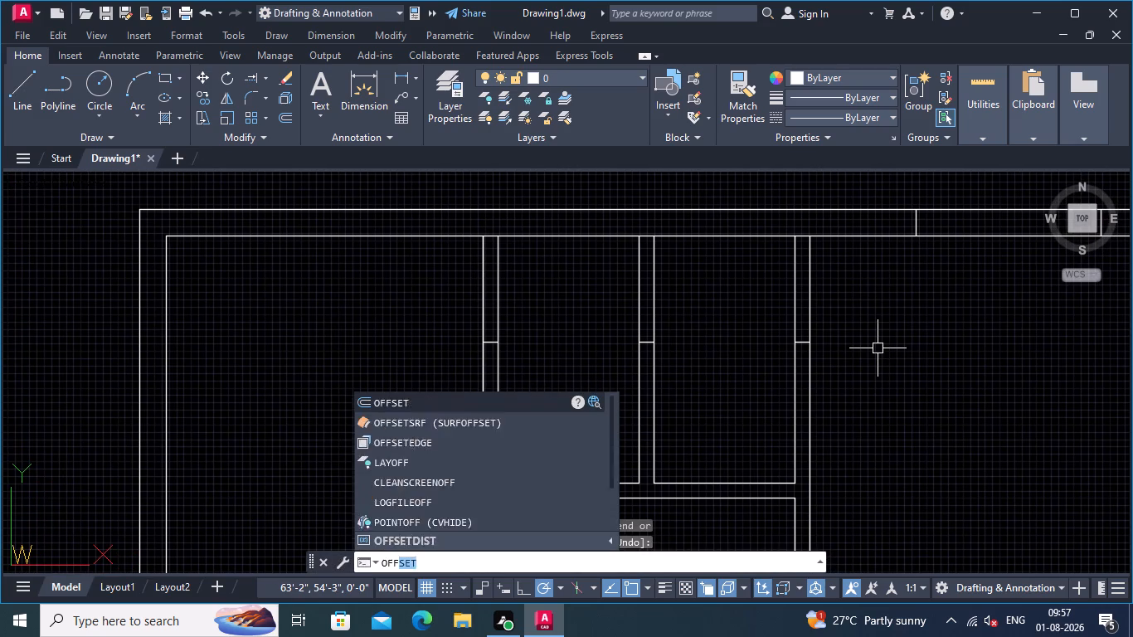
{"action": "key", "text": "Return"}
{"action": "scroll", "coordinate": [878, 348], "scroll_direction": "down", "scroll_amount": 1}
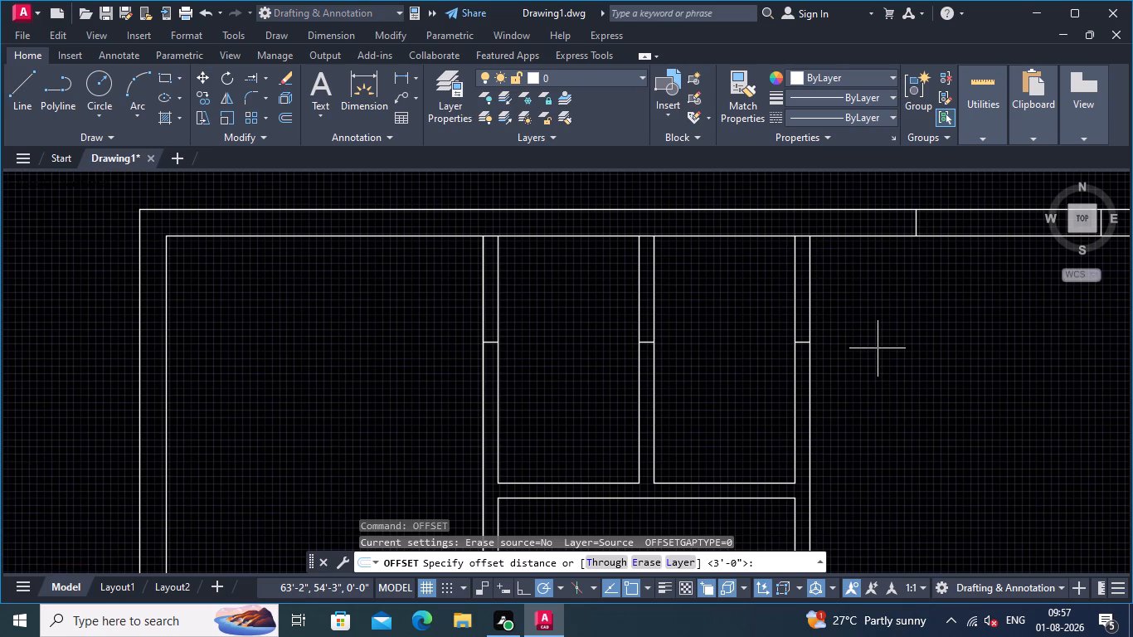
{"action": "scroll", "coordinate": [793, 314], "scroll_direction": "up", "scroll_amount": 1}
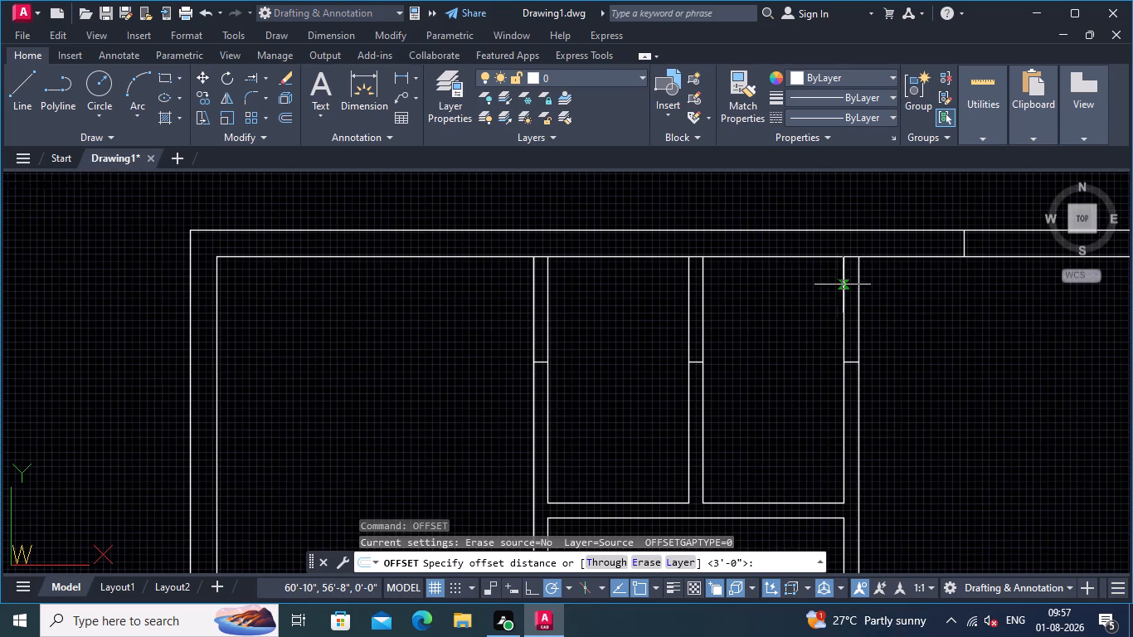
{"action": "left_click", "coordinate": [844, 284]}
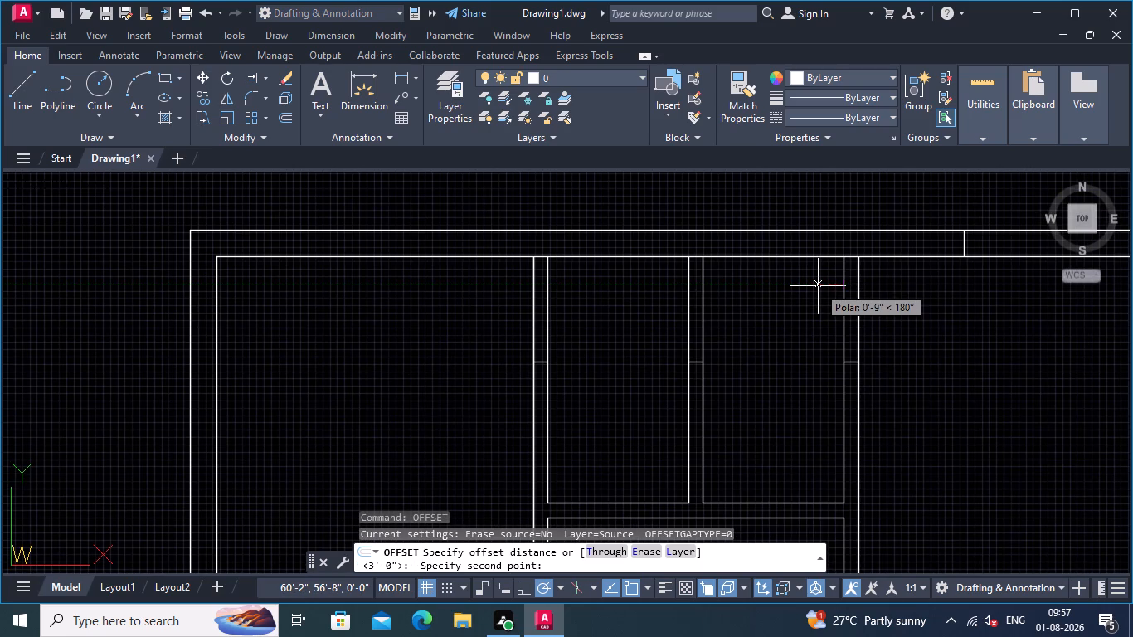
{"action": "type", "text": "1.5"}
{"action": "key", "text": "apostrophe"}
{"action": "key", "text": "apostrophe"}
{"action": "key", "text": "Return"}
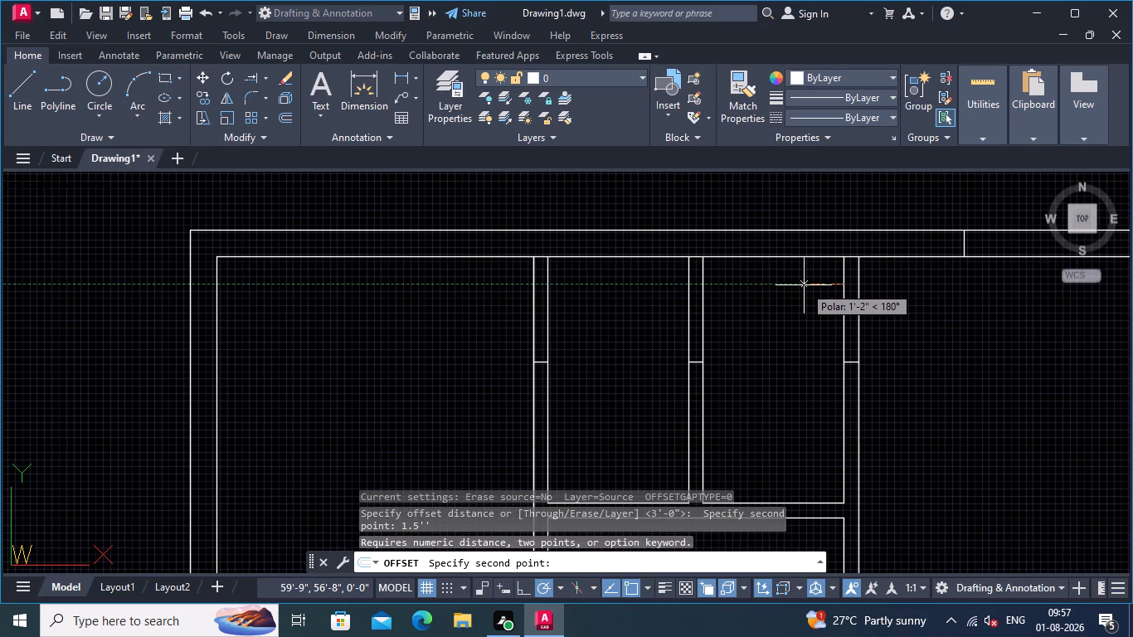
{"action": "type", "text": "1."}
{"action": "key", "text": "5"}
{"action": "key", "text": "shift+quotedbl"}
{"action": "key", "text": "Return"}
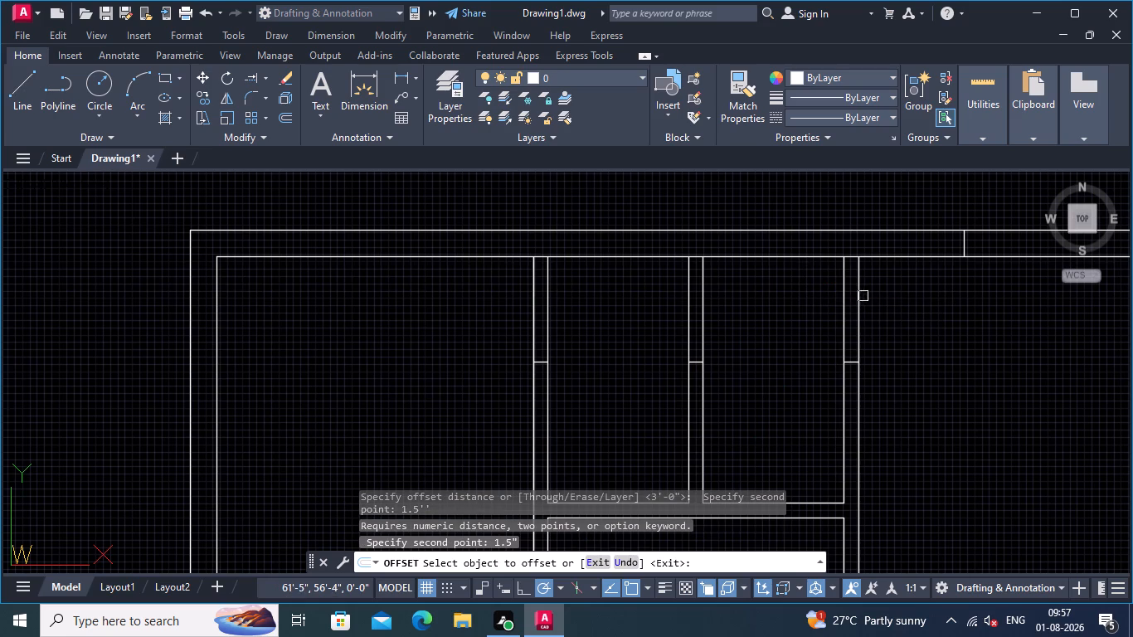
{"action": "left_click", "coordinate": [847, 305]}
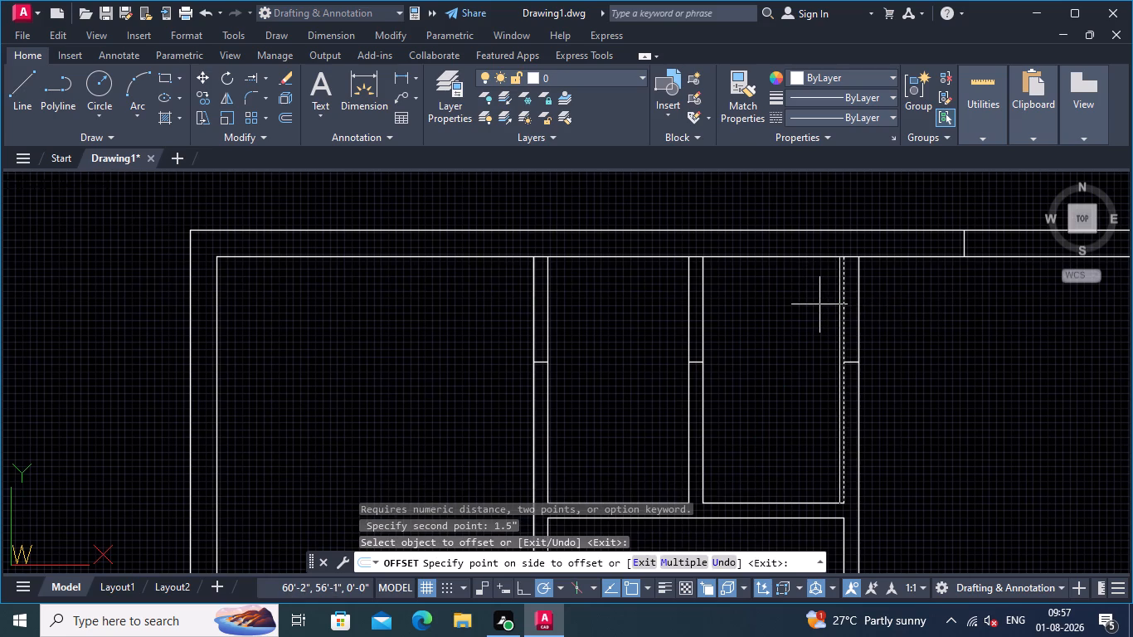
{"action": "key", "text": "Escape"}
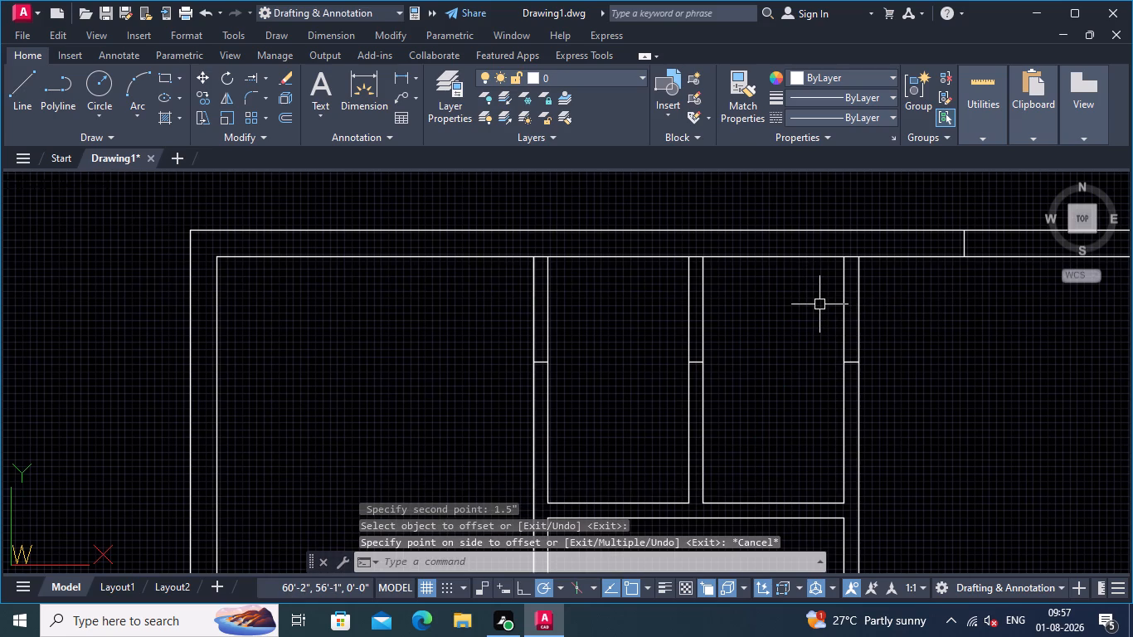
Offset the inner lines of the right and left walls 1.5' into the narrow room adjoining the upper-right room.
{"action": "middle_click_drag", "start_coordinate": [893, 339], "coordinate": [921, 335]}
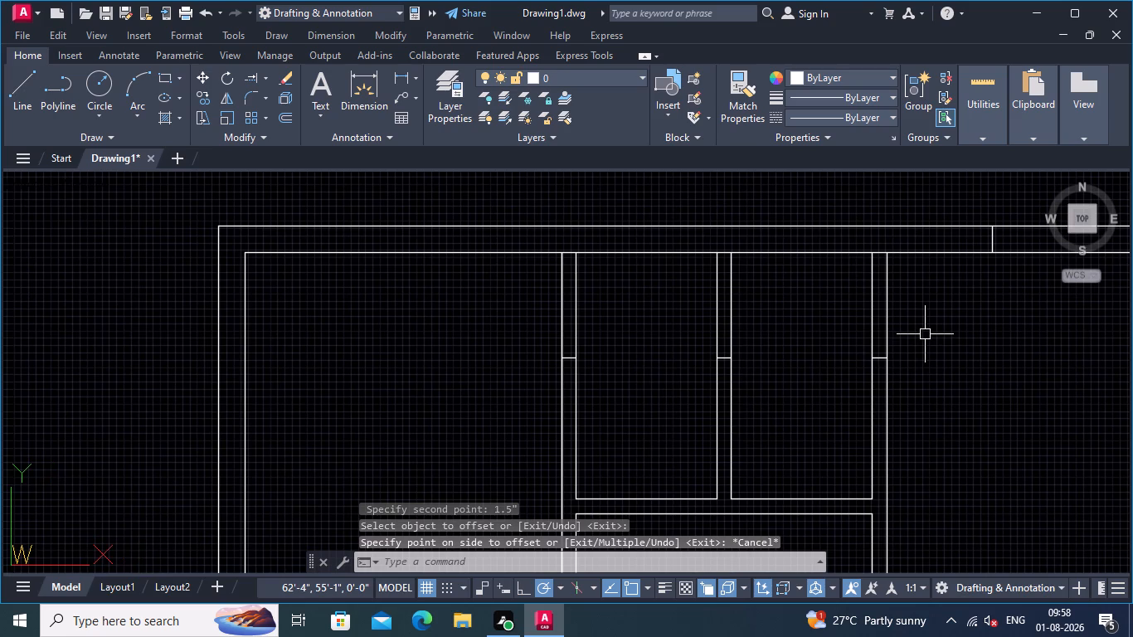
{"action": "type", "text": "OFF"}
{"action": "key", "text": "Return"}
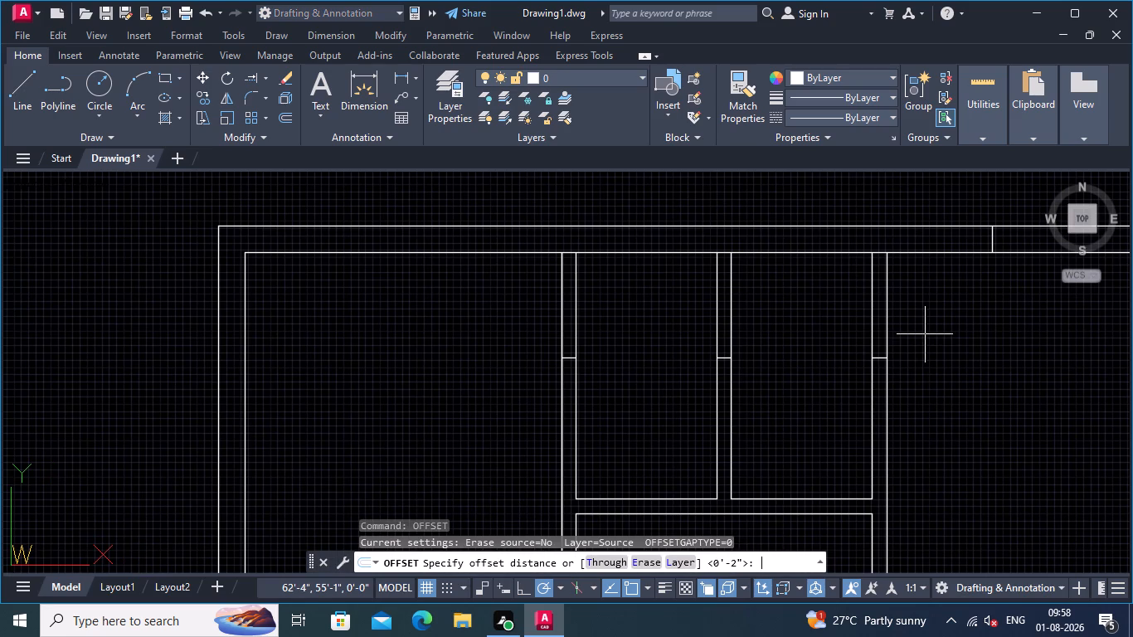
{"action": "left_click", "coordinate": [870, 327]}
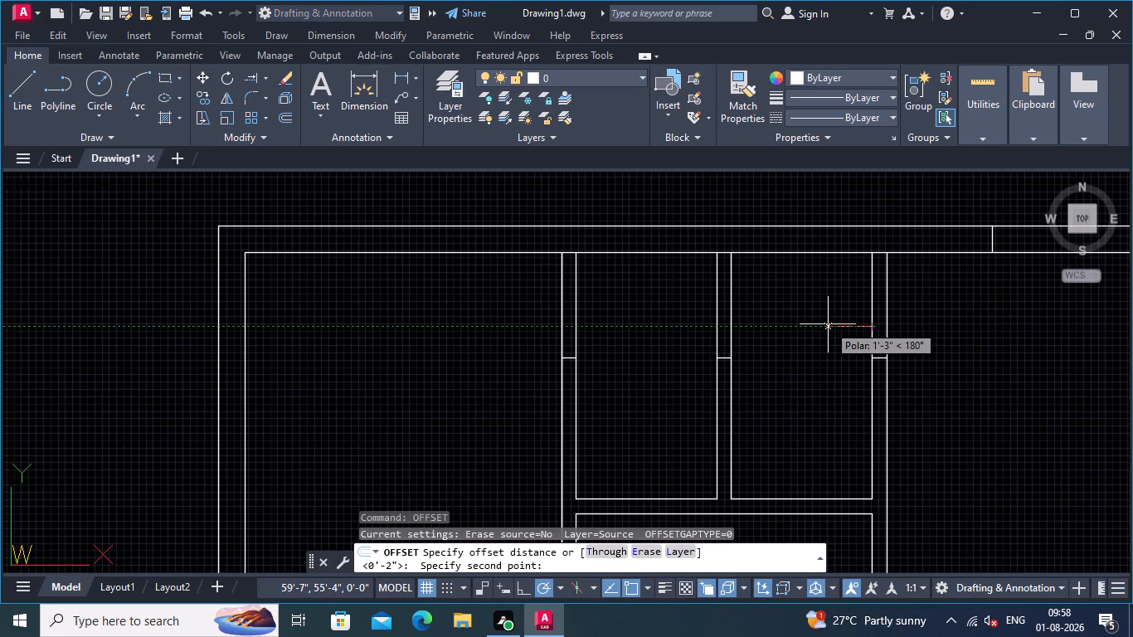
{"action": "type", "text": "1.5"}
{"action": "key", "text": "apostrophe"}
{"action": "key", "text": "Return"}
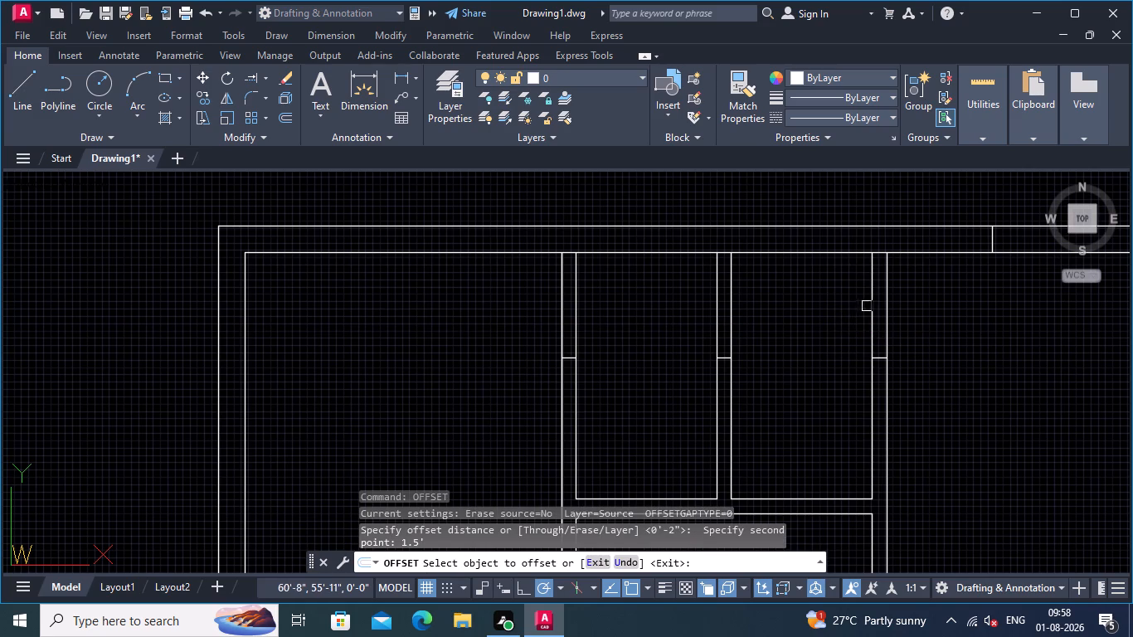
{"action": "left_click", "coordinate": [869, 304]}
{"action": "left_click", "coordinate": [847, 303]}
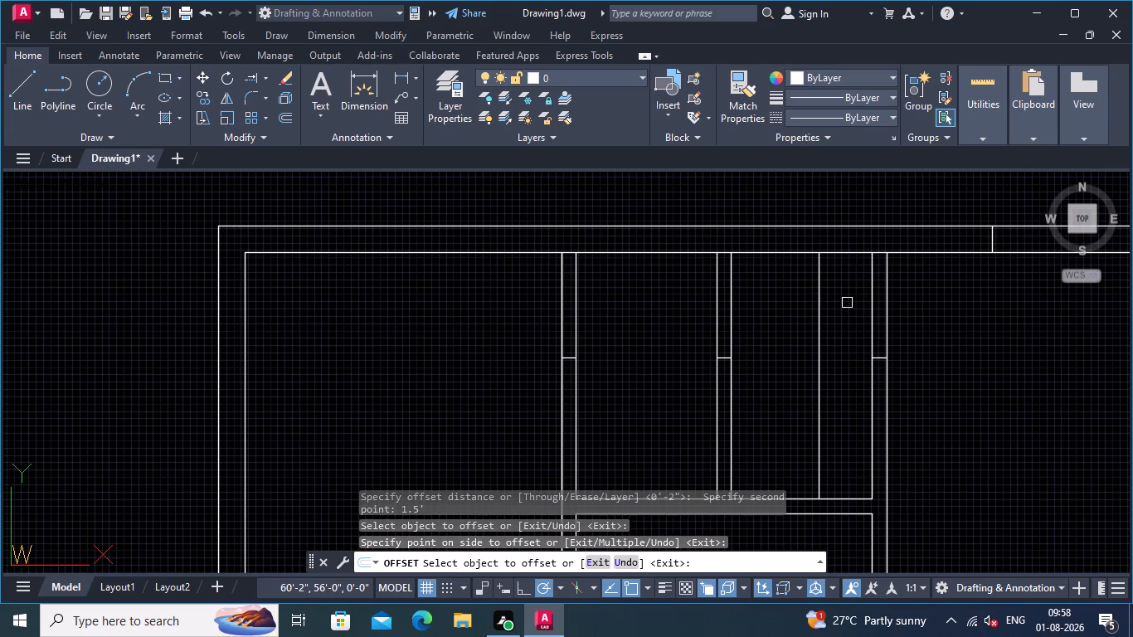
{"action": "left_click", "coordinate": [732, 309]}
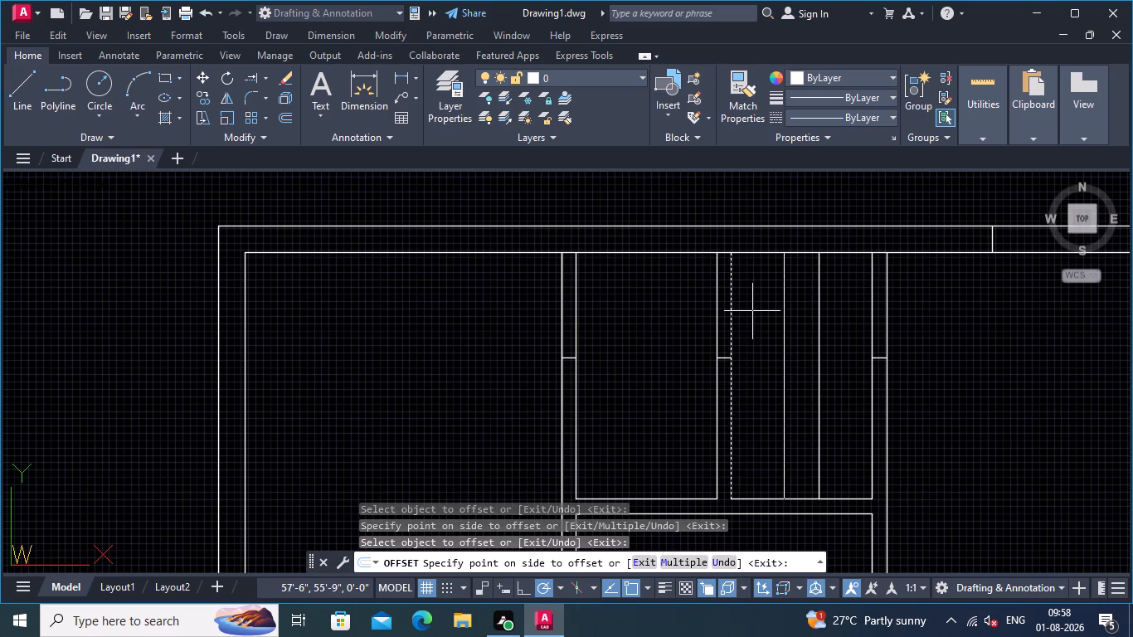
{"action": "left_click", "coordinate": [752, 311]}
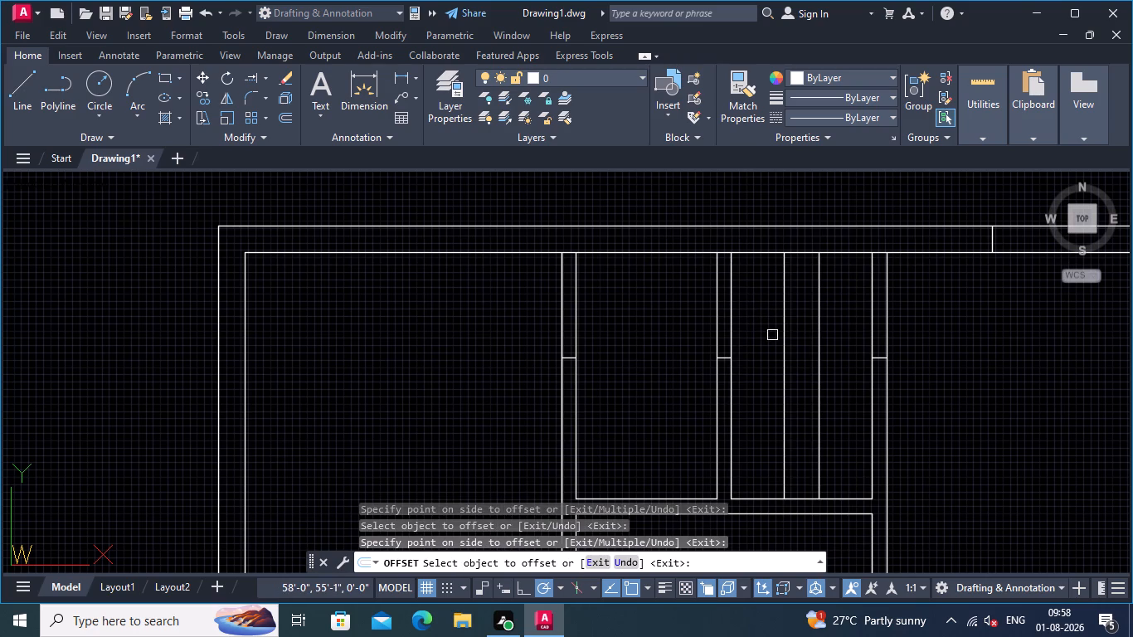
{"action": "scroll", "coordinate": [772, 335], "scroll_direction": "down", "scroll_amount": 1}
{"action": "middle_click", "coordinate": [771, 338]}
{"action": "key", "text": "Return"}
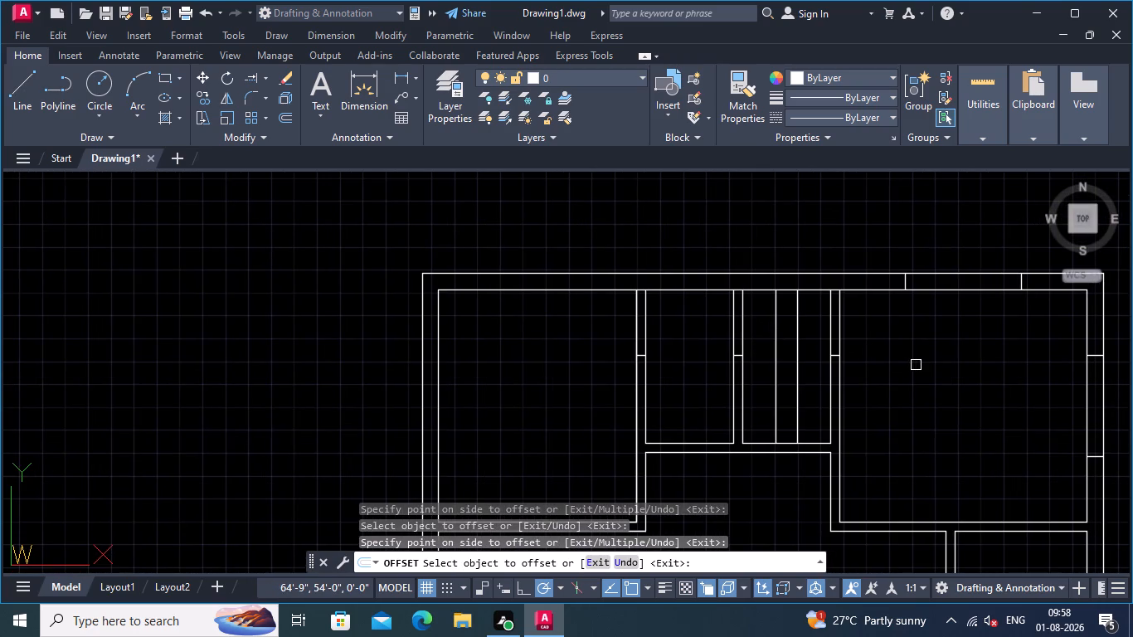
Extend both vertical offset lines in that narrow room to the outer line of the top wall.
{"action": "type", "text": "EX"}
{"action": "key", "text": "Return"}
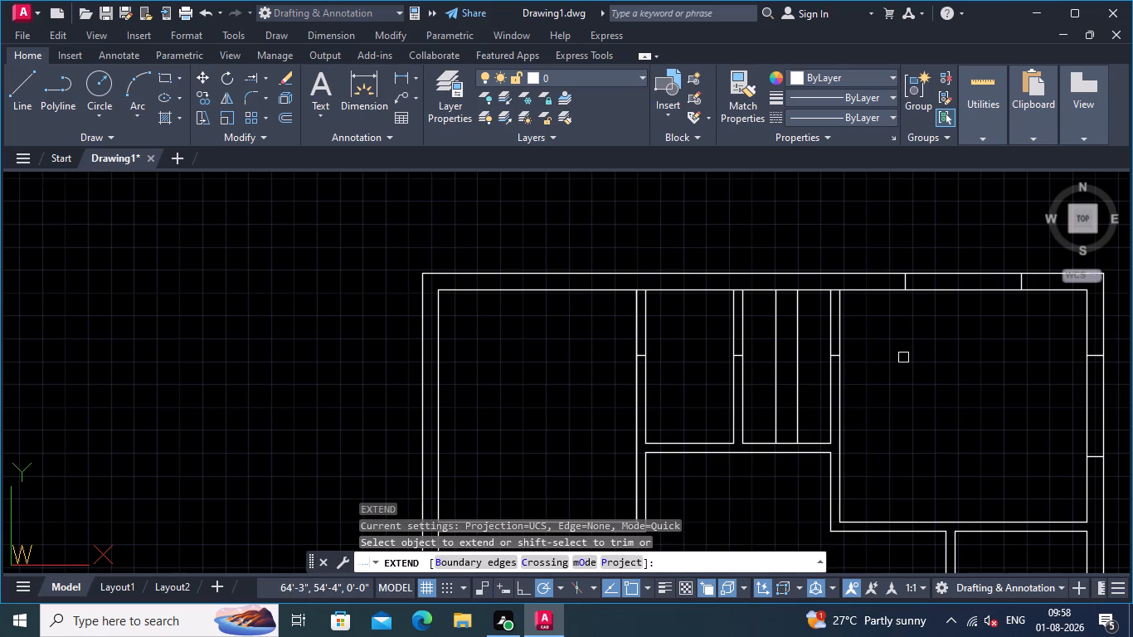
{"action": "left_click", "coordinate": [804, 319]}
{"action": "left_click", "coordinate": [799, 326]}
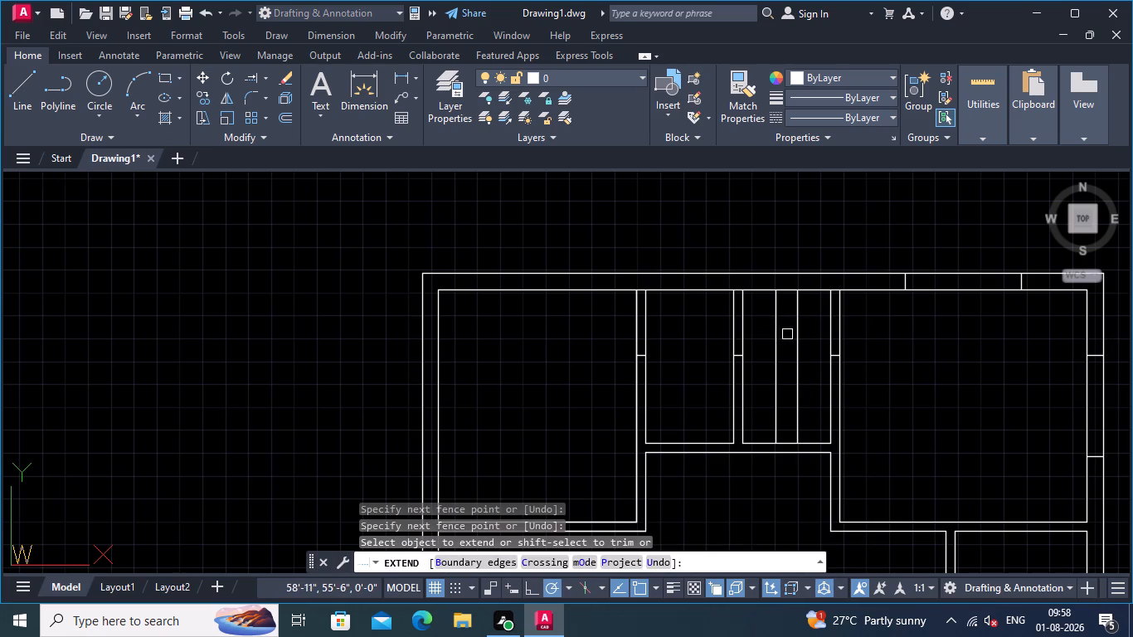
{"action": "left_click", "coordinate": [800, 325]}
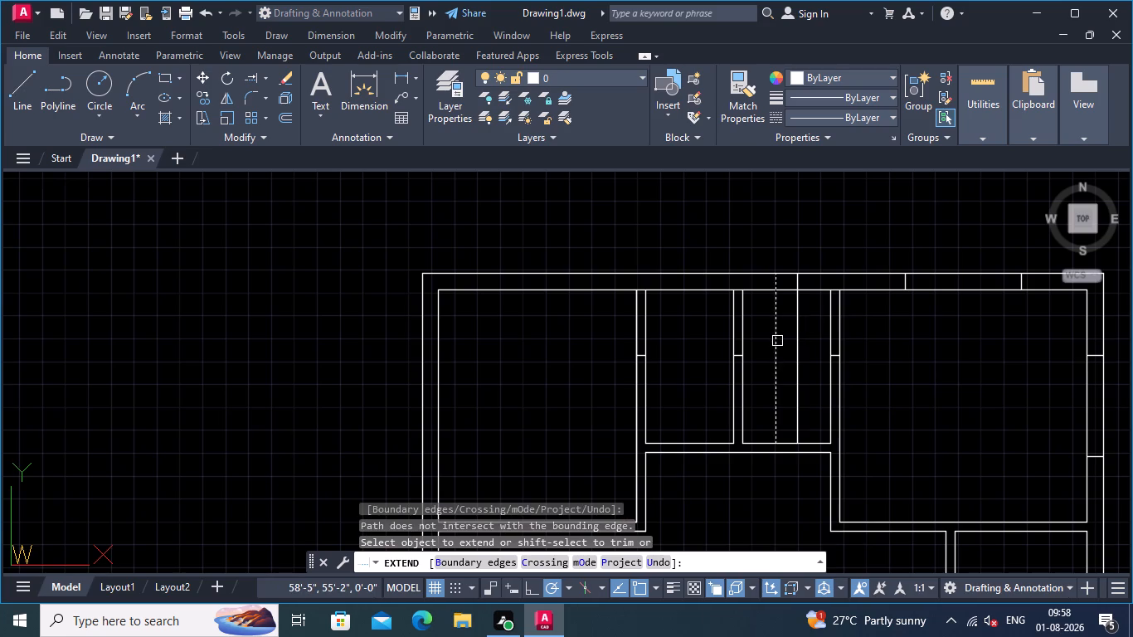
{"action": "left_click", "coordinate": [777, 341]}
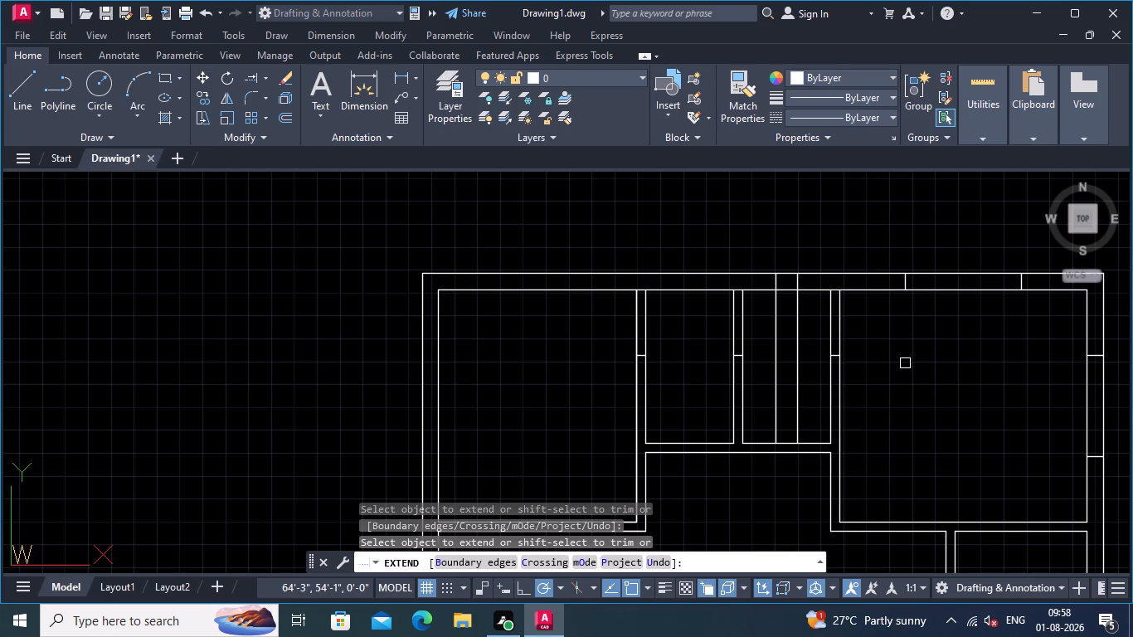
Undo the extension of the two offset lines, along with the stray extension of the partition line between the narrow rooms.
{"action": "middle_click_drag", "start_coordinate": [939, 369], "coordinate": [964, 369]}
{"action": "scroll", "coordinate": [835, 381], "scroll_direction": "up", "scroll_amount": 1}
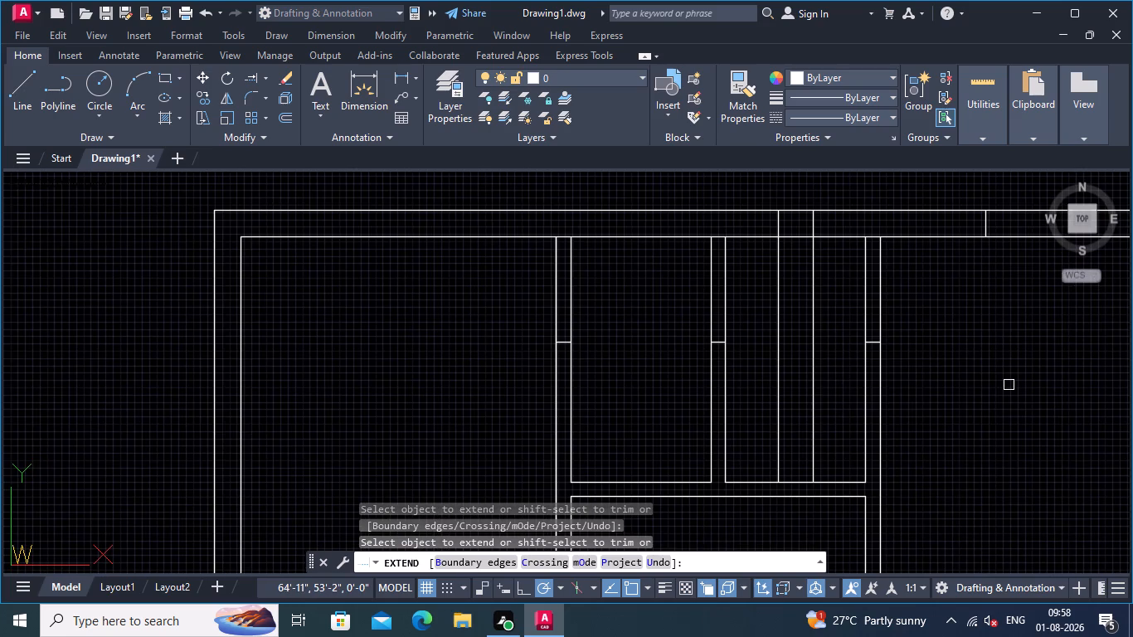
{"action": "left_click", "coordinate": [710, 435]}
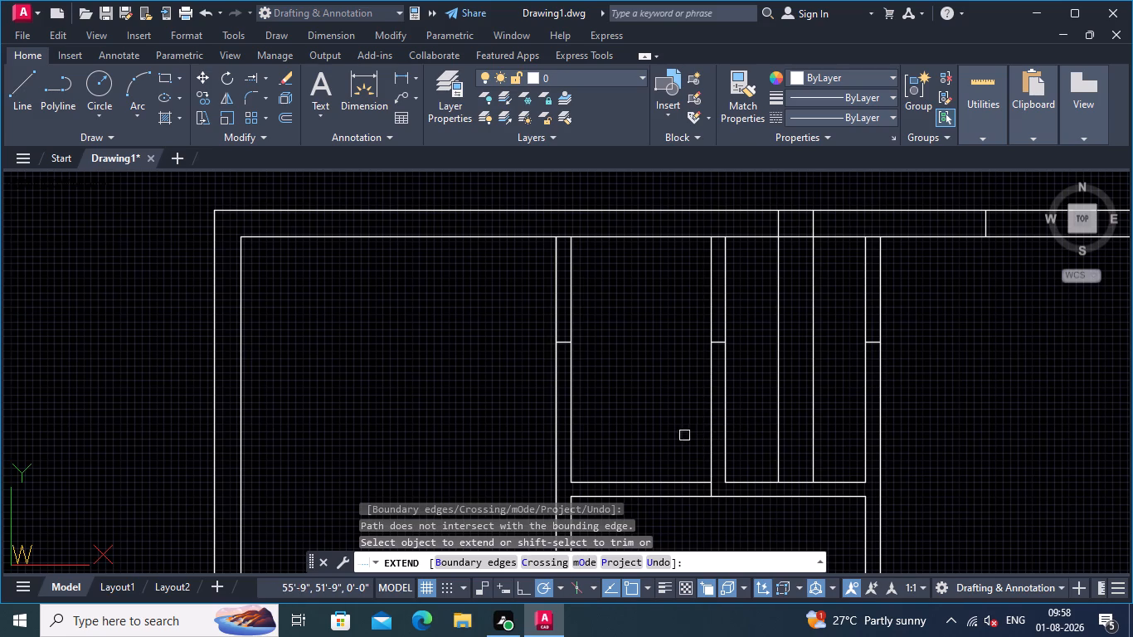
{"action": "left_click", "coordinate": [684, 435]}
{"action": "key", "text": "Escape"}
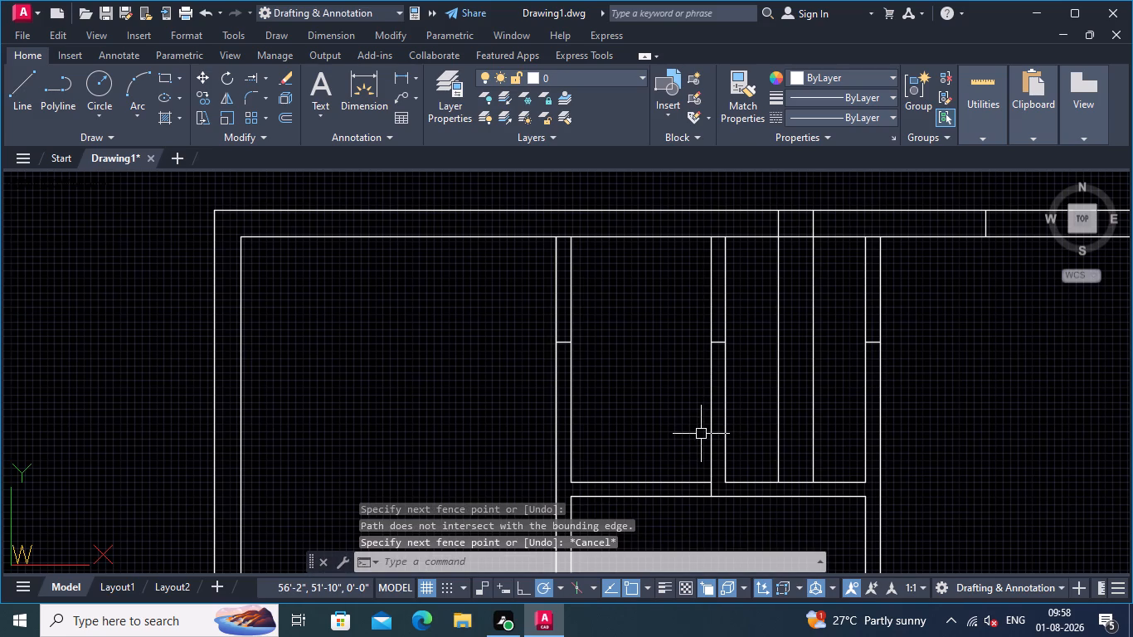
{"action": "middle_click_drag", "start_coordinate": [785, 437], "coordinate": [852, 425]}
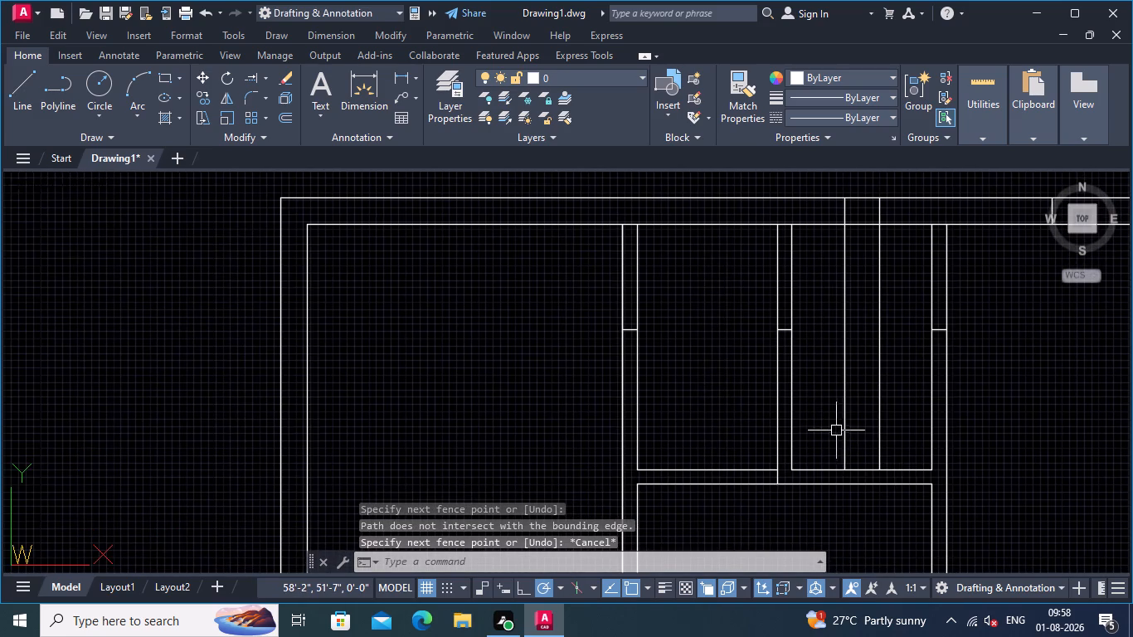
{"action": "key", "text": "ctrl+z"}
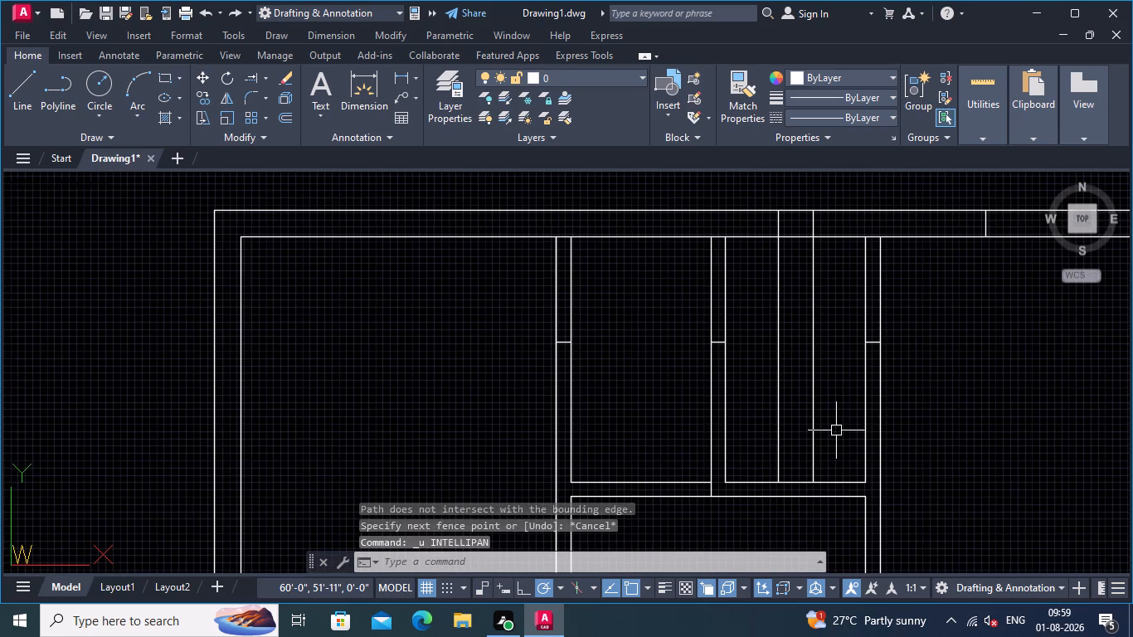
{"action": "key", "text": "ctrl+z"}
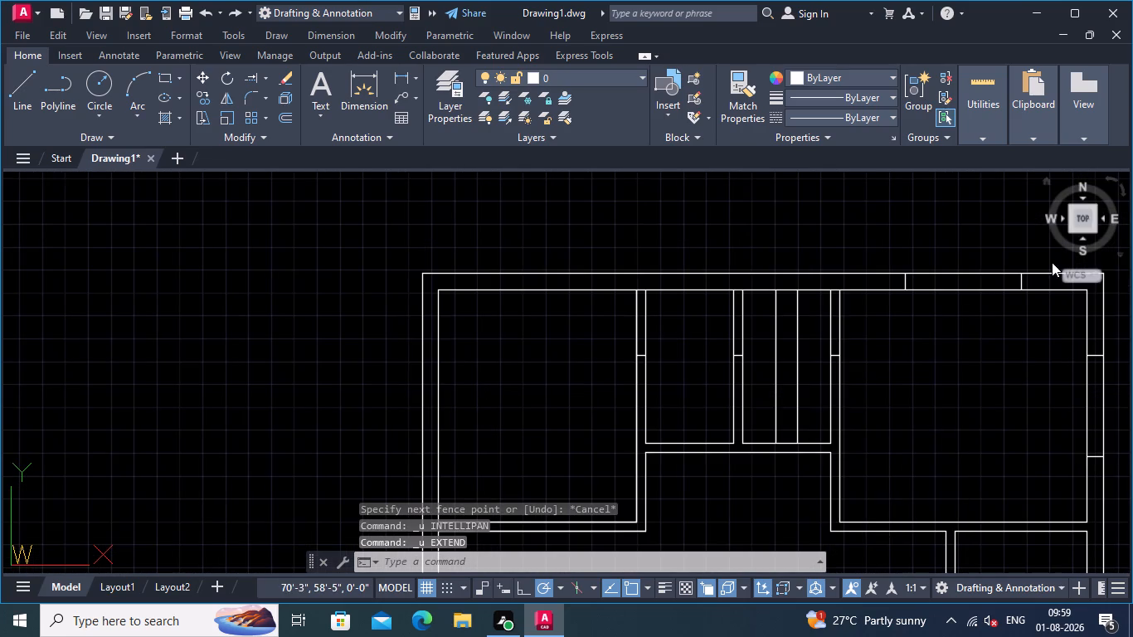
Extend both vertical offset lines in the narrow room beside the upper-right room to the outer line of the top wall.
{"action": "middle_click_drag", "start_coordinate": [676, 368], "coordinate": [726, 260]}
{"action": "scroll", "coordinate": [751, 310], "scroll_direction": "up", "scroll_amount": 1}
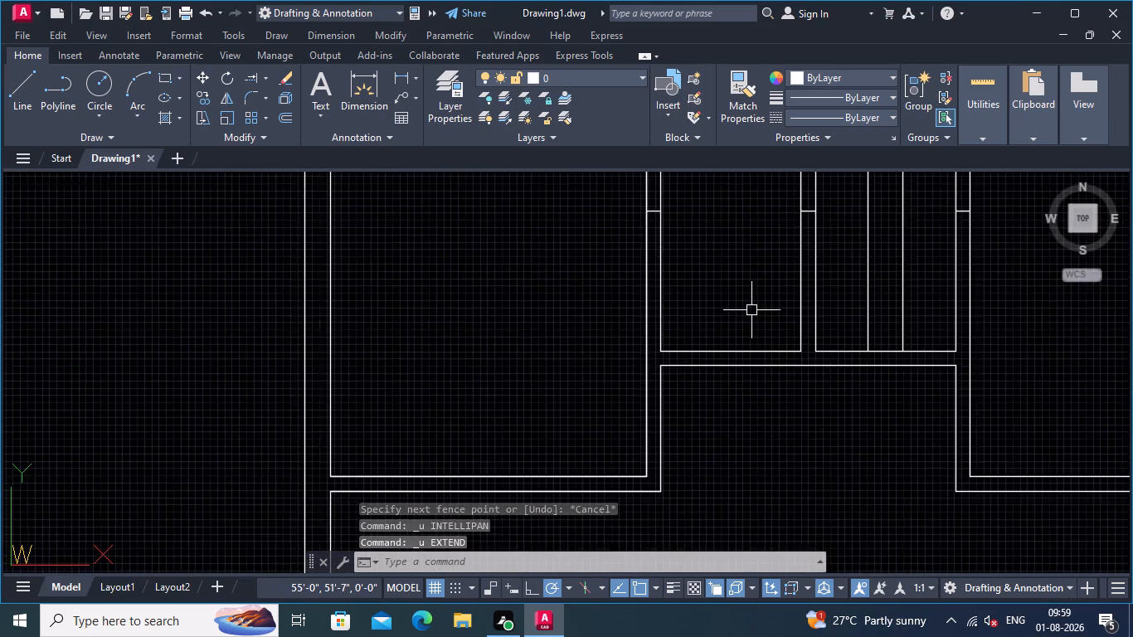
{"action": "scroll", "coordinate": [751, 309], "scroll_direction": "down", "scroll_amount": 1}
{"action": "middle_click_drag", "start_coordinate": [750, 304], "coordinate": [708, 304]}
{"action": "scroll", "coordinate": [697, 280], "scroll_direction": "up", "scroll_amount": 1}
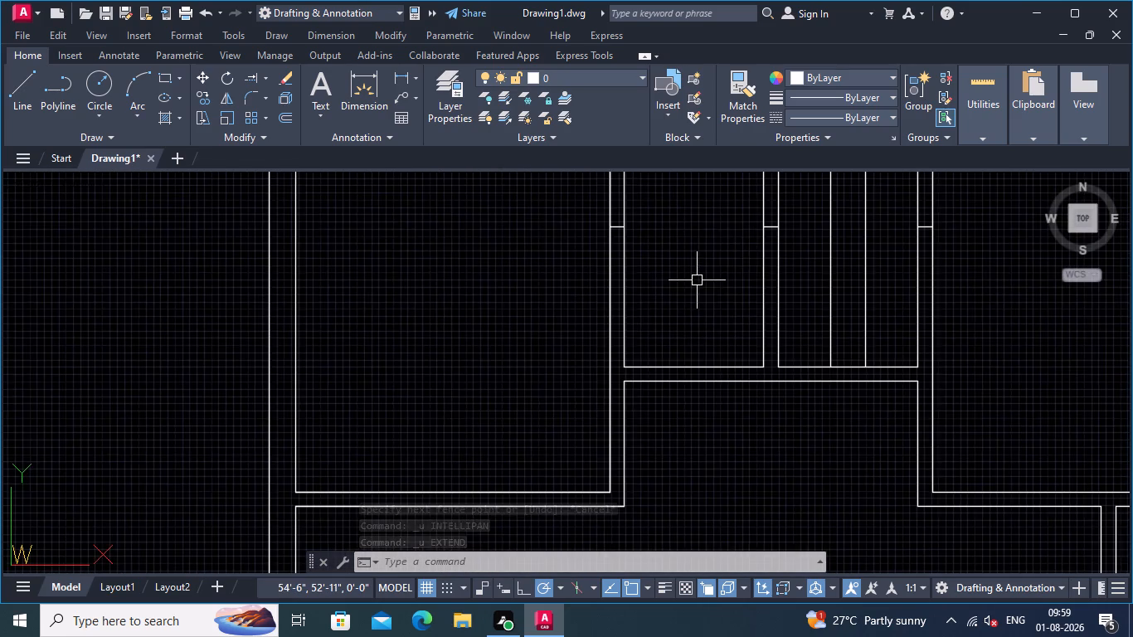
{"action": "scroll", "coordinate": [697, 280], "scroll_direction": "down", "scroll_amount": 2}
{"action": "middle_click_drag", "start_coordinate": [697, 280], "coordinate": [697, 312]}
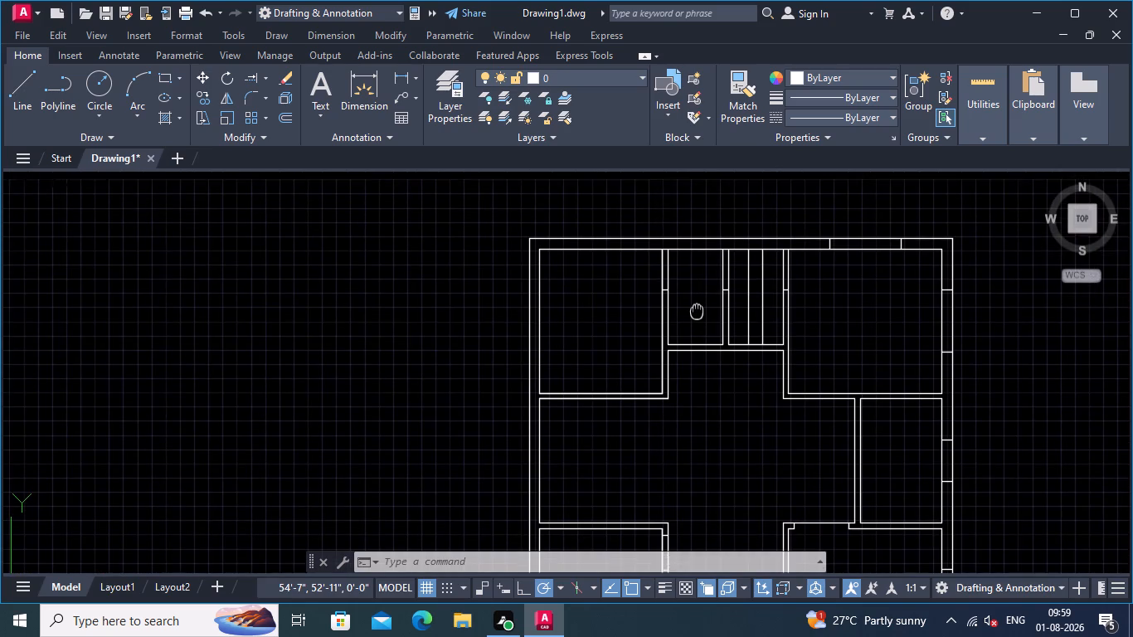
{"action": "middle_click_drag", "start_coordinate": [697, 312], "coordinate": [696, 343]}
{"action": "scroll", "coordinate": [742, 338], "scroll_direction": "up", "scroll_amount": 1}
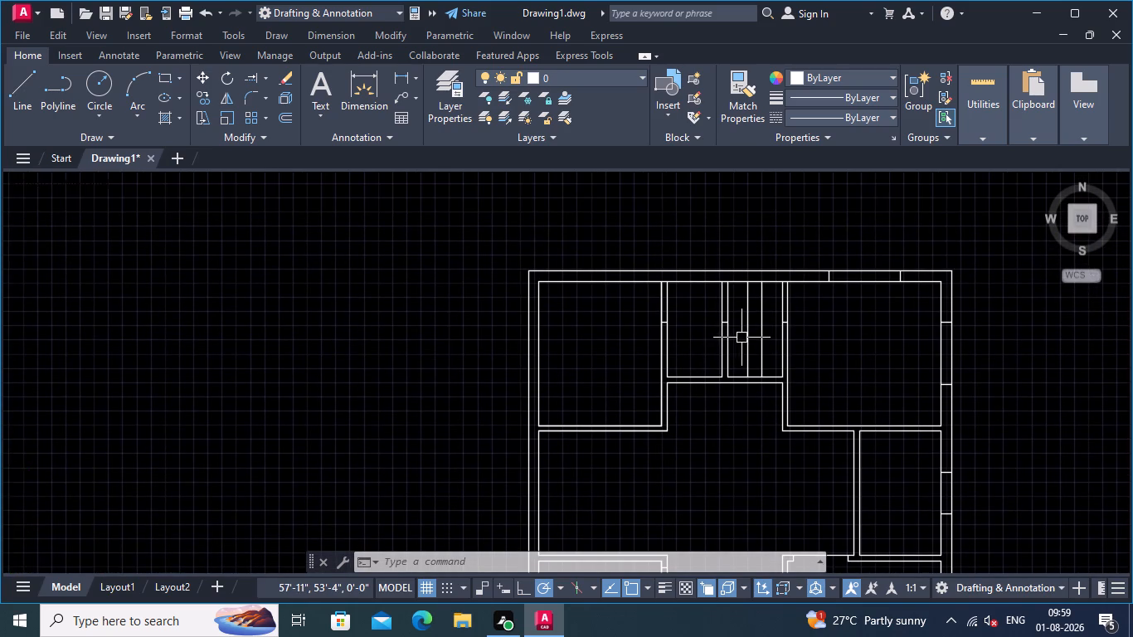
{"action": "scroll", "coordinate": [742, 338], "scroll_direction": "up", "scroll_amount": 1}
{"action": "type", "text": "EX"}
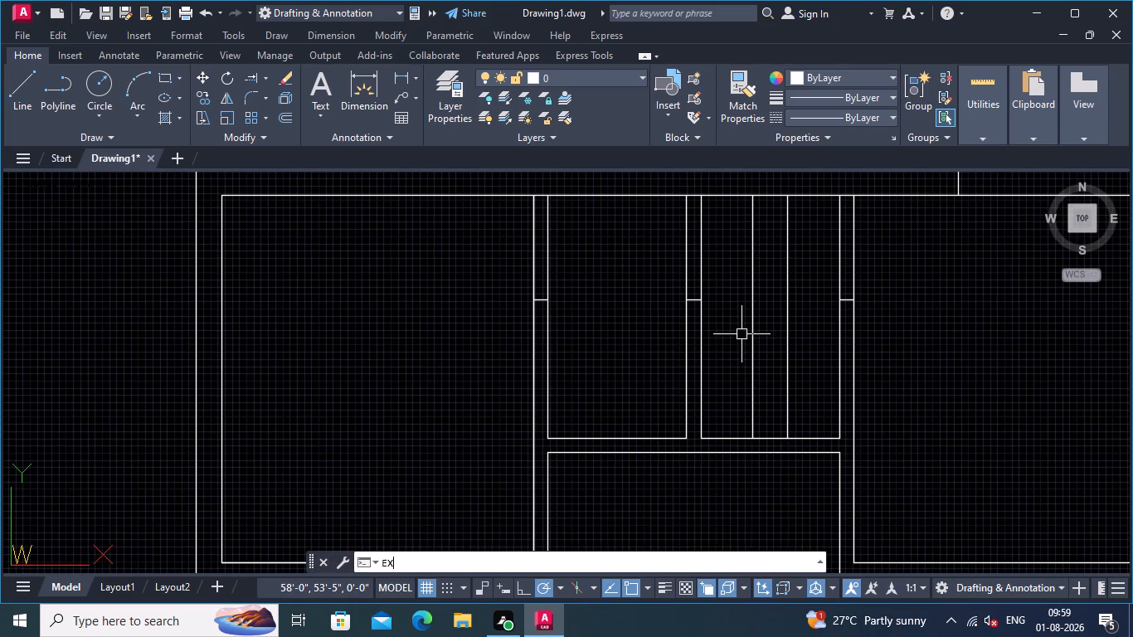
{"action": "key", "text": "Return"}
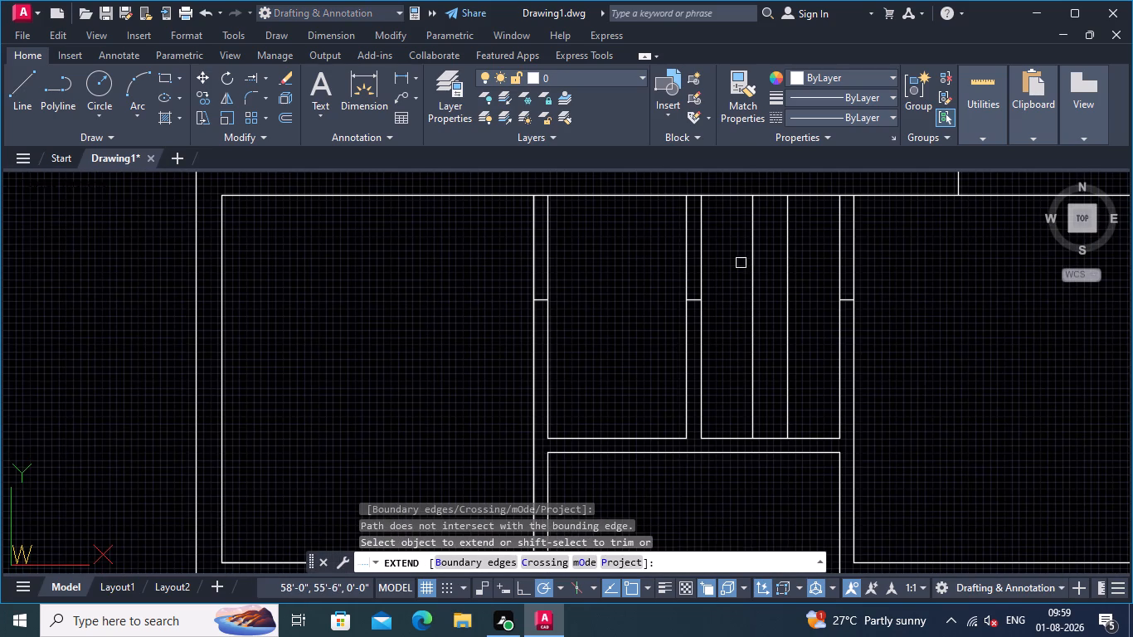
{"action": "middle_click_drag", "start_coordinate": [751, 239], "coordinate": [741, 289]}
{"action": "left_click", "coordinate": [739, 314]}
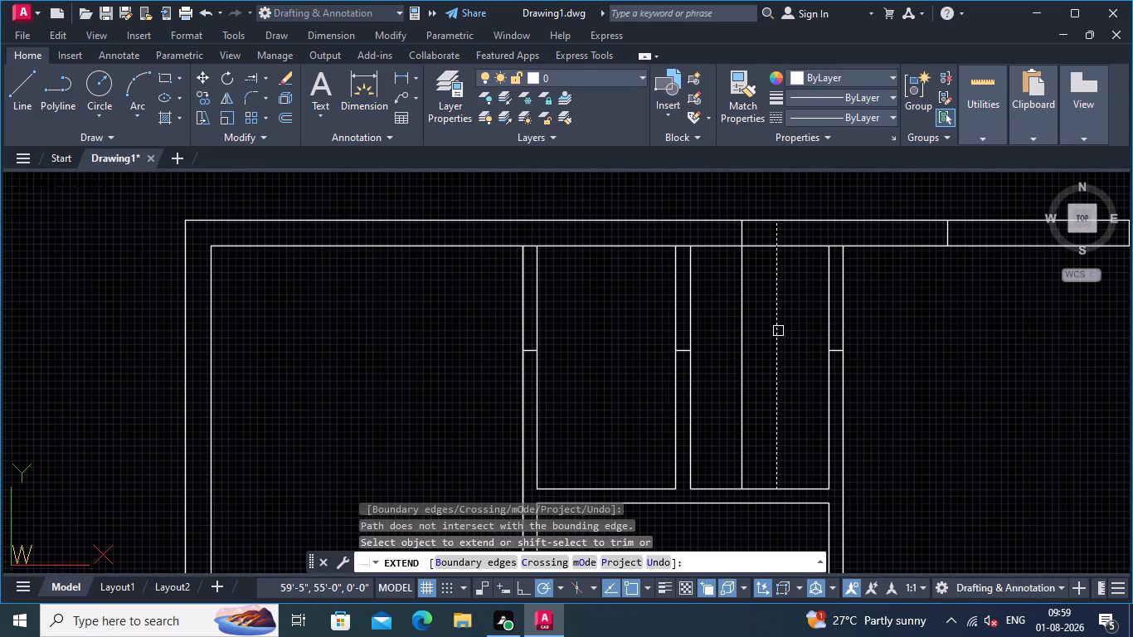
{"action": "left_click", "coordinate": [778, 331]}
{"action": "key", "text": "Return"}
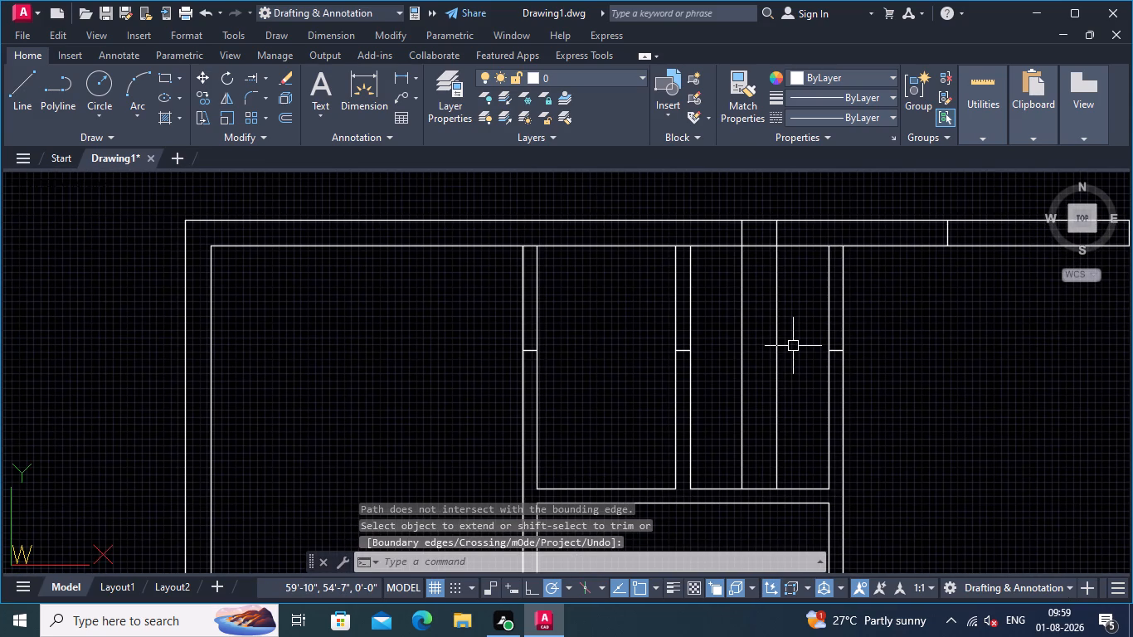
Trim both vertical offset lines inside the narrow room, leaving two jamb lines across the top outer wall.
{"action": "type", "text": "TR"}
{"action": "key", "text": "Return"}
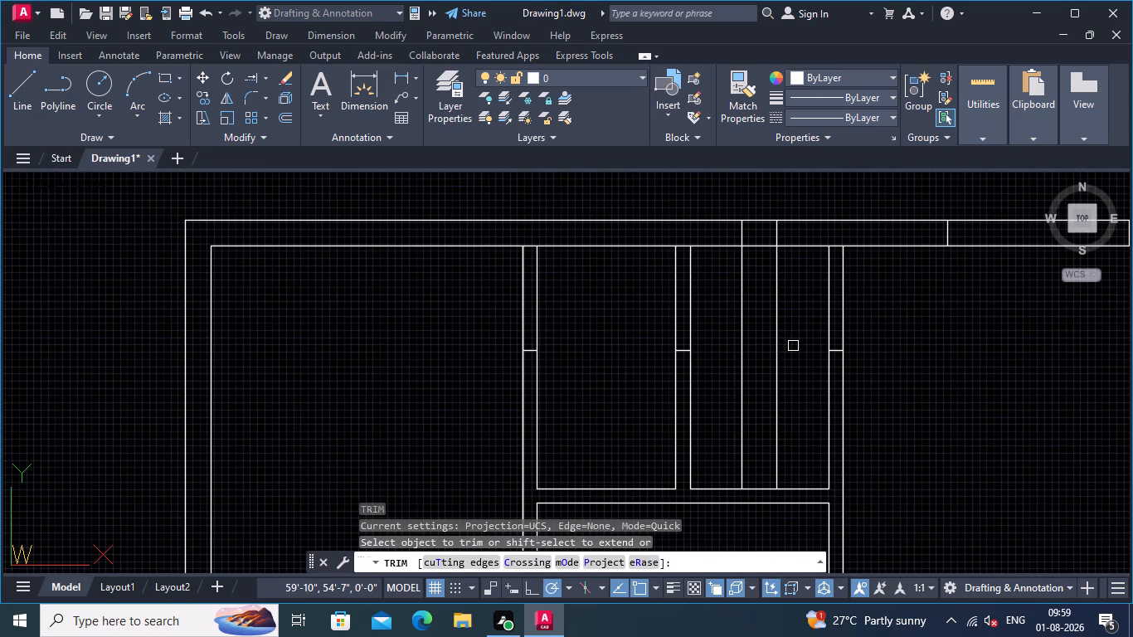
{"action": "left_click", "coordinate": [784, 343]}
{"action": "left_click", "coordinate": [718, 353]}
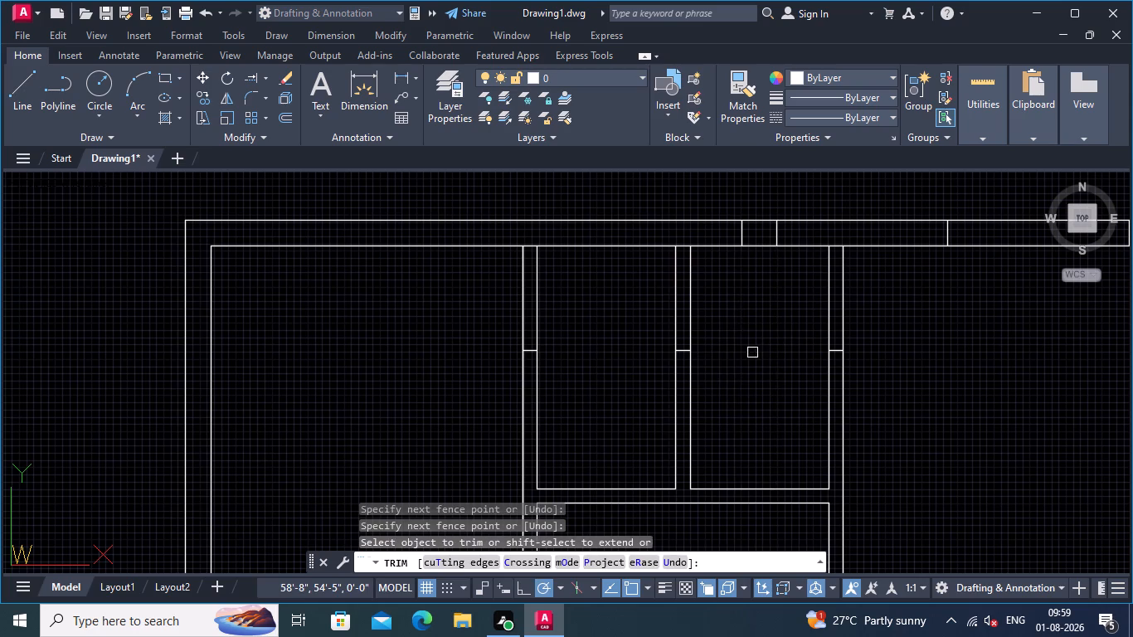
Trim away the short horizontal jamb lines across the three vertical partitions between the upper rooms.
{"action": "scroll", "coordinate": [713, 349], "scroll_direction": "up", "scroll_amount": 1}
{"action": "left_click", "coordinate": [662, 321]}
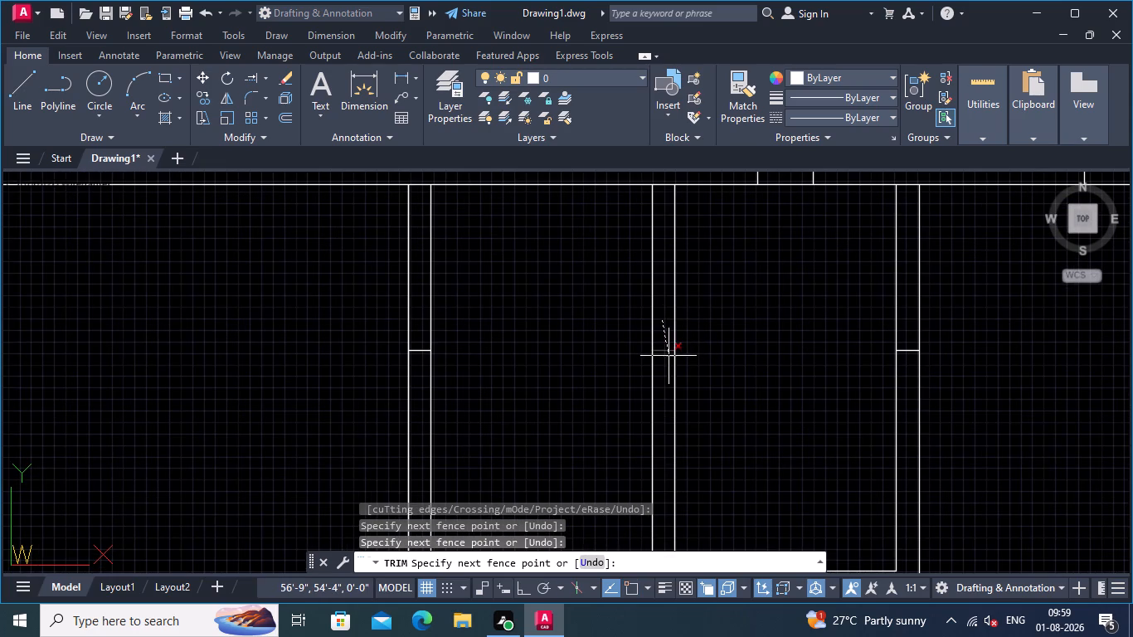
{"action": "left_click", "coordinate": [667, 360]}
{"action": "left_click", "coordinate": [908, 324]}
{"action": "left_click", "coordinate": [905, 378]}
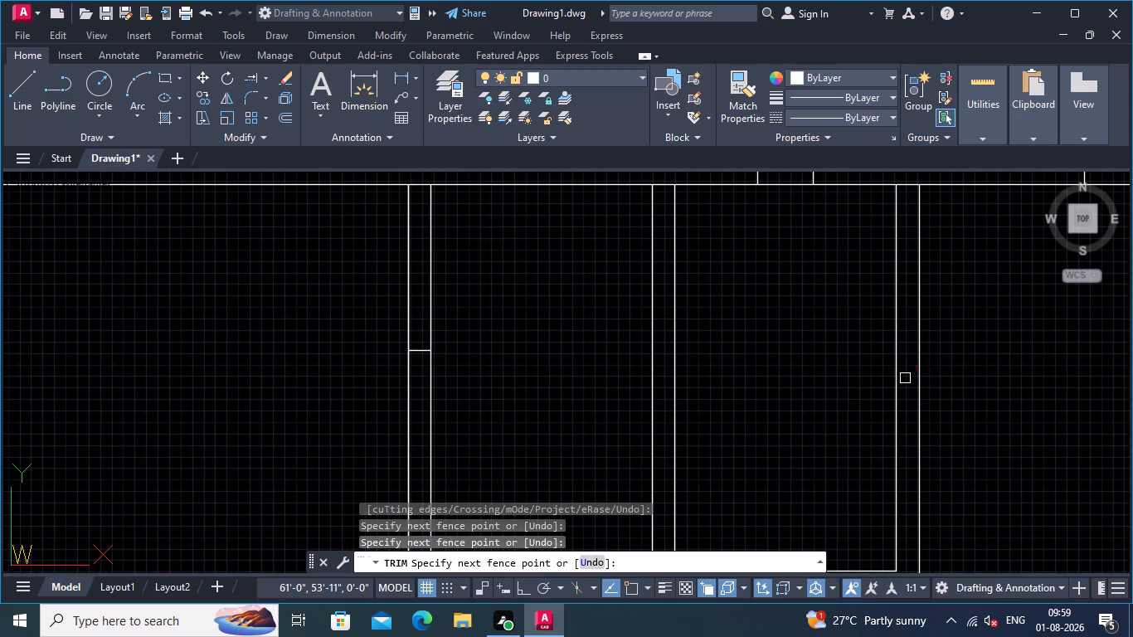
{"action": "left_click", "coordinate": [423, 331]}
{"action": "left_click", "coordinate": [421, 367]}
{"action": "scroll", "coordinate": [508, 322], "scroll_direction": "down", "scroll_amount": 2}
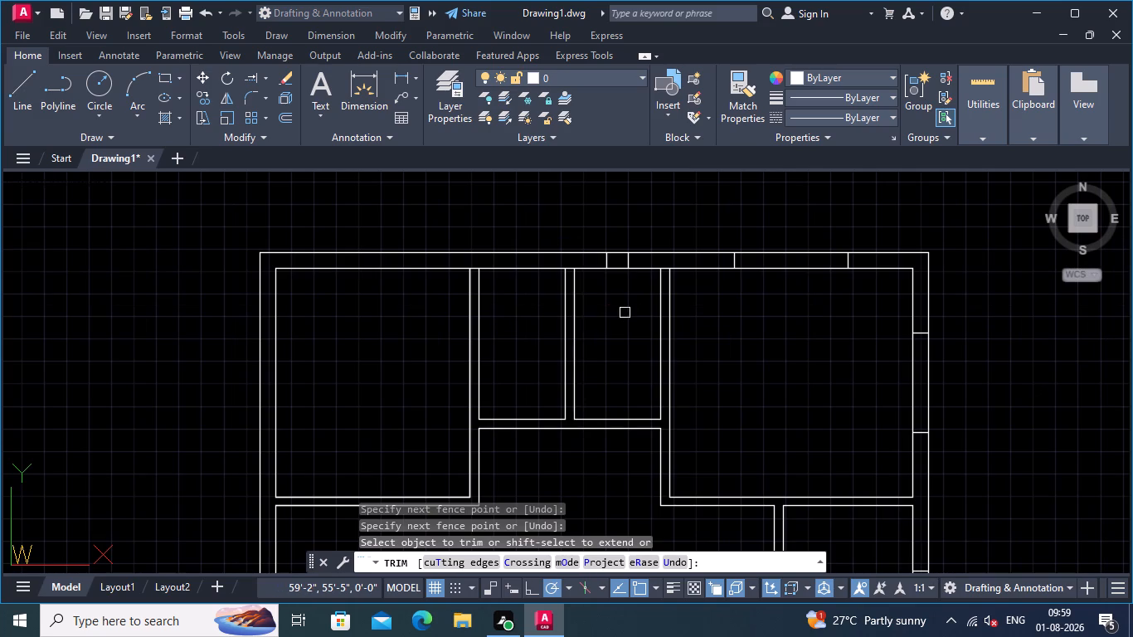
{"action": "middle_click_drag", "start_coordinate": [625, 313], "coordinate": [707, 317]}
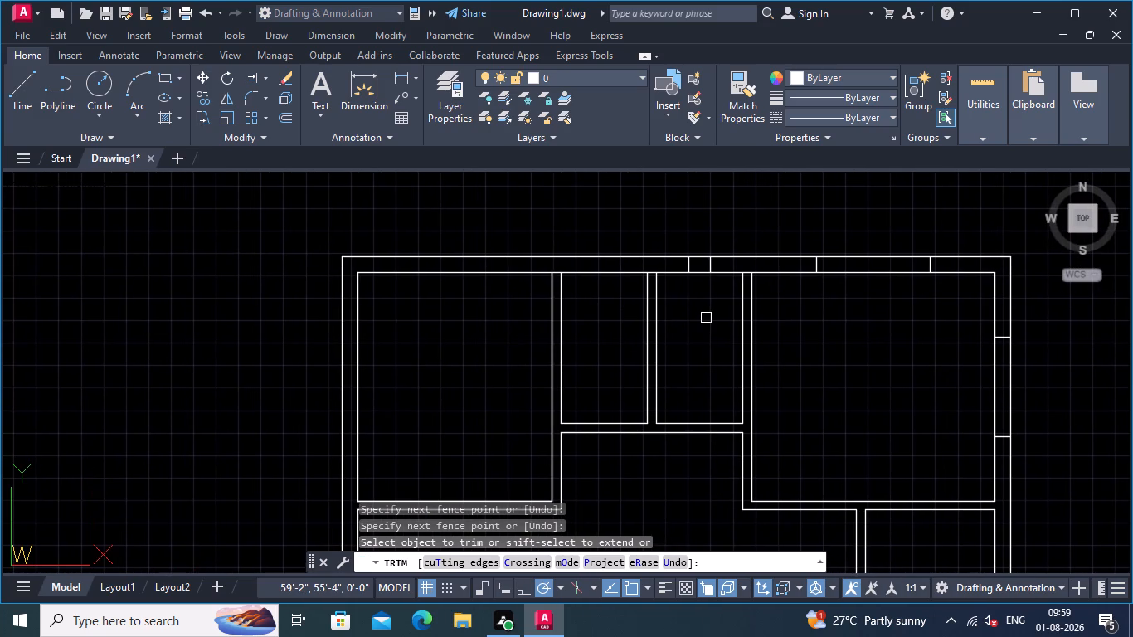
{"action": "middle_click", "coordinate": [697, 319]}
Offset both side wall lines of the narrow room beside the upper-left room 1.5' inward.
{"action": "key", "text": "Return"}
{"action": "middle_click_drag", "start_coordinate": [697, 319], "coordinate": [888, 343]}
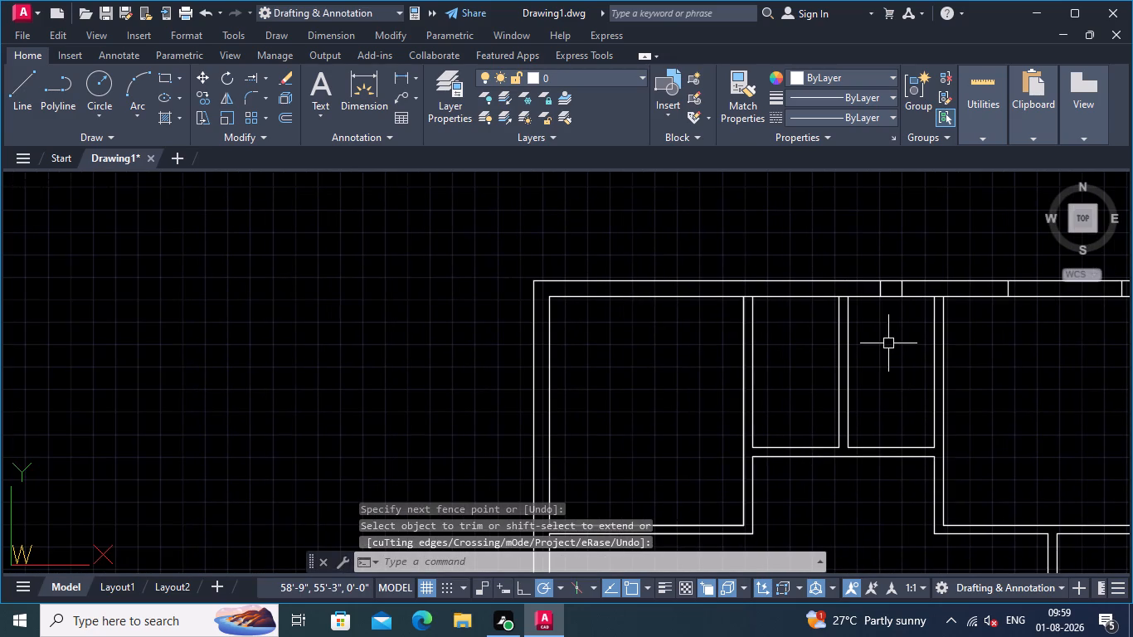
{"action": "type", "text": "OFF"}
{"action": "key", "text": "Return"}
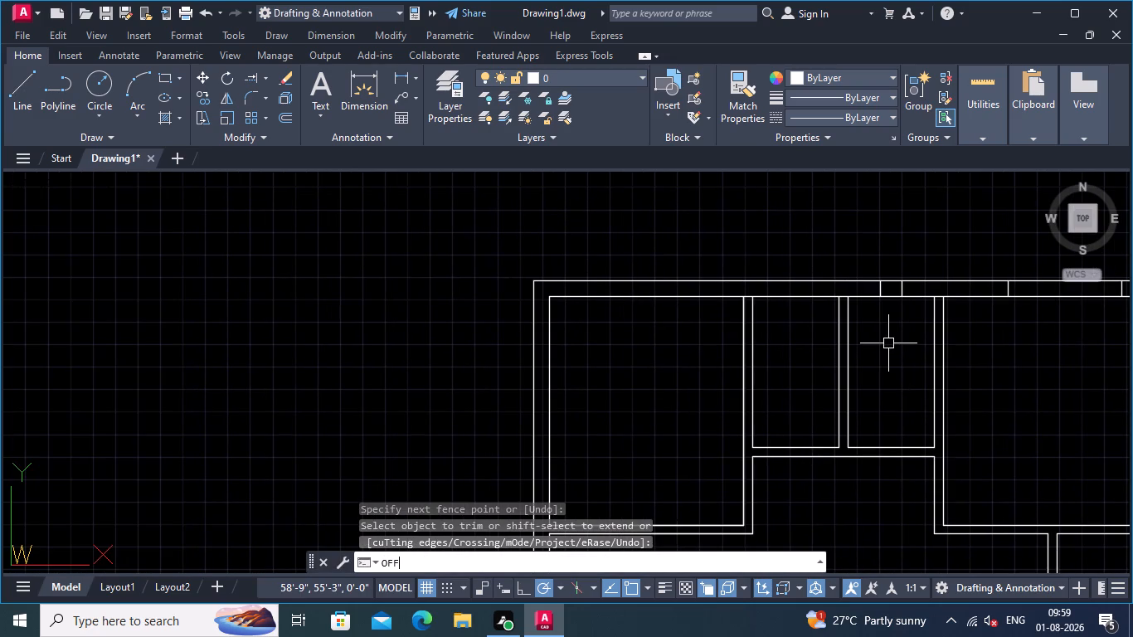
{"action": "scroll", "coordinate": [877, 343], "scroll_direction": "up", "scroll_amount": 2}
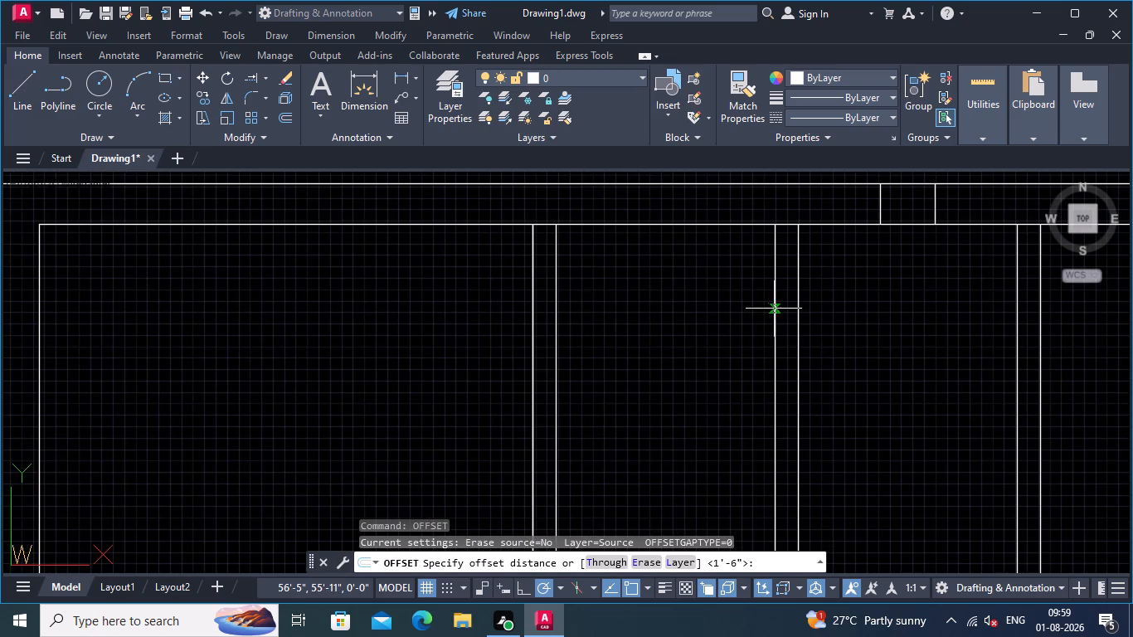
{"action": "left_click", "coordinate": [774, 309]}
{"action": "type", "text": "1.5'"}
{"action": "key", "text": "Return"}
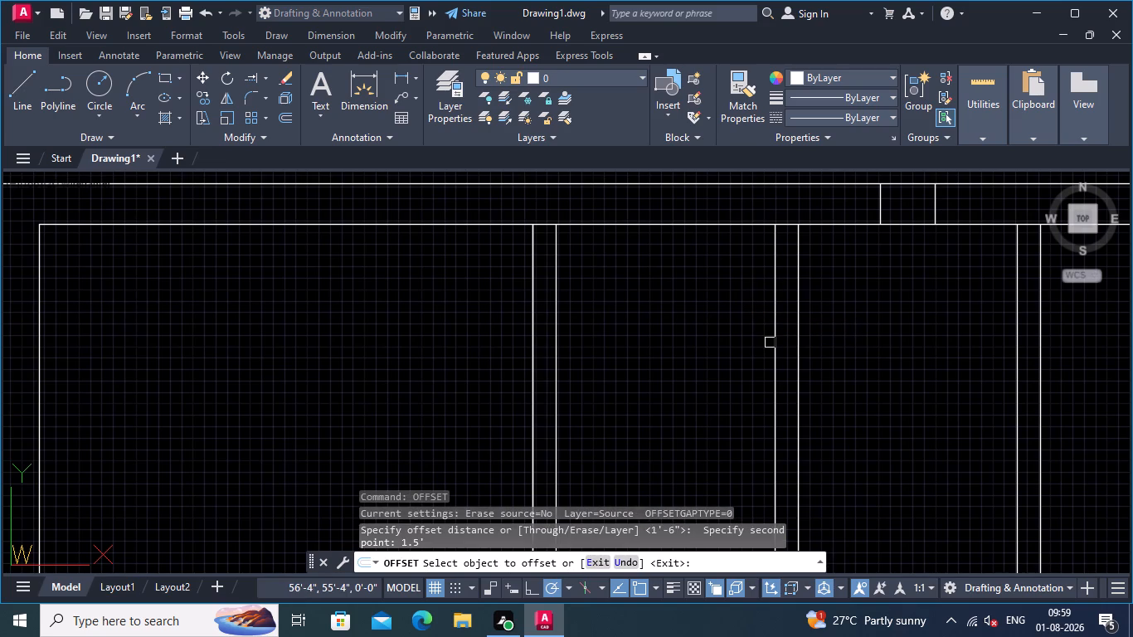
{"action": "left_click", "coordinate": [774, 343]}
{"action": "left_click", "coordinate": [734, 338]}
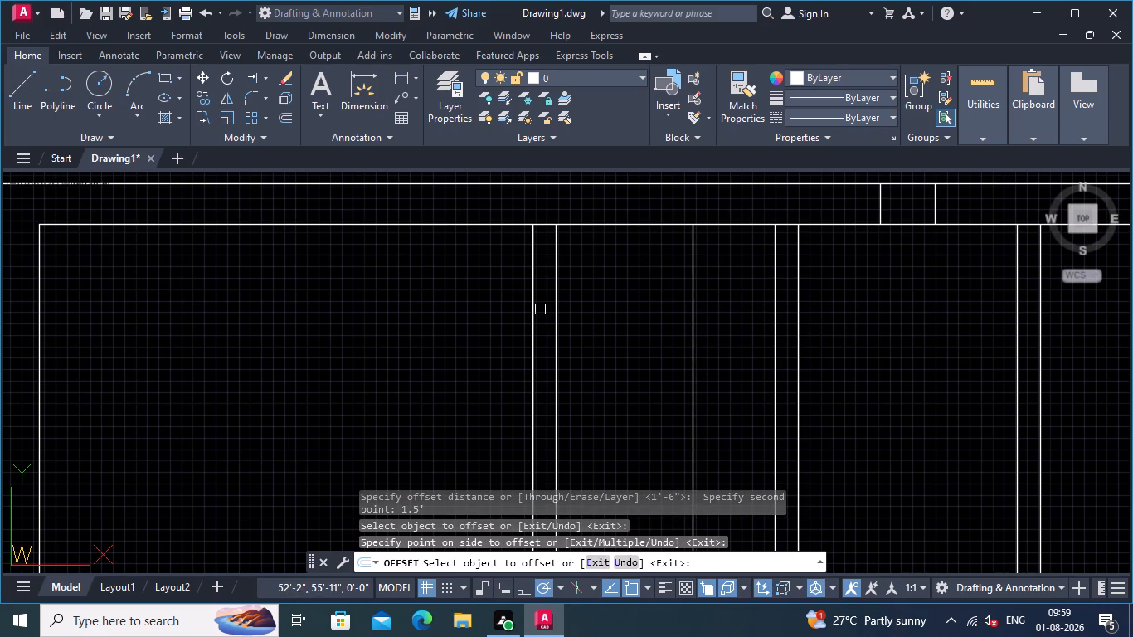
{"action": "left_click", "coordinate": [559, 318]}
{"action": "left_click", "coordinate": [571, 320]}
{"action": "scroll", "coordinate": [640, 329], "scroll_direction": "down", "scroll_amount": 1}
{"action": "key", "text": "Return"}
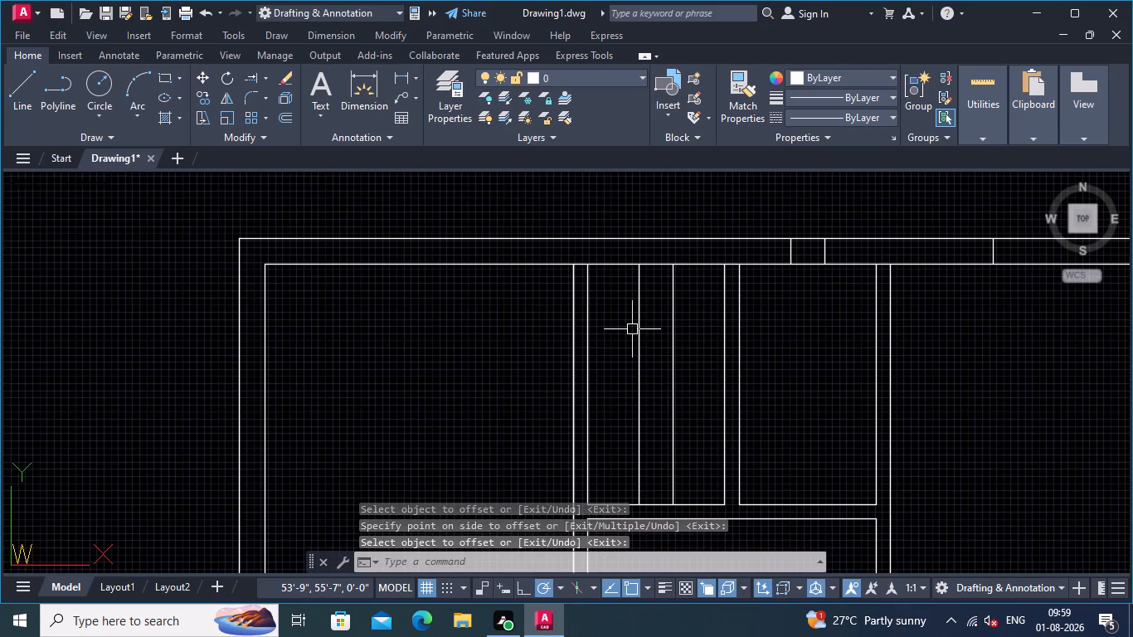
Extend the two new offset lines in that narrow room up to the outer line of the top wall.
{"action": "type", "text": "EX"}
{"action": "key", "text": "Return"}
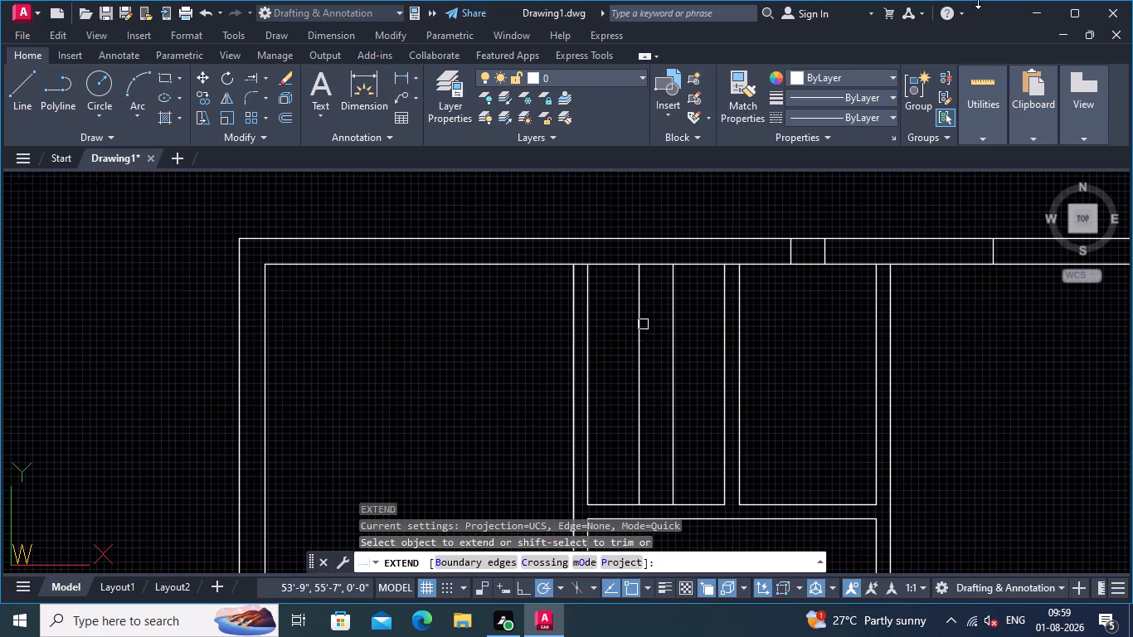
{"action": "left_click", "coordinate": [980, 0]}
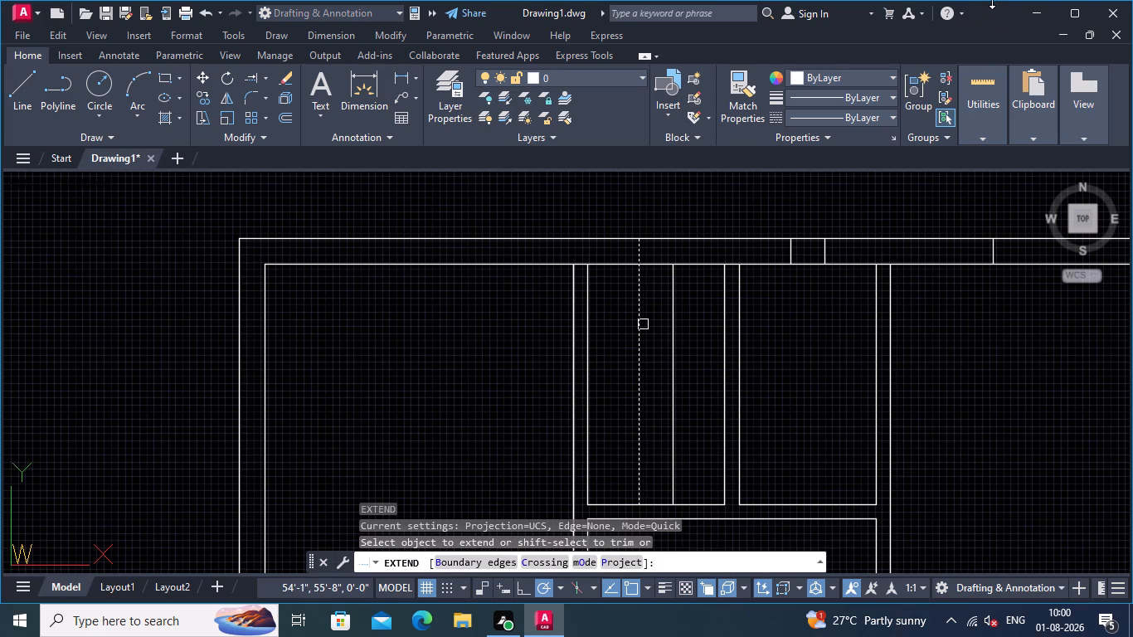
{"action": "left_click", "coordinate": [643, 280]}
{"action": "left_click", "coordinate": [670, 287]}
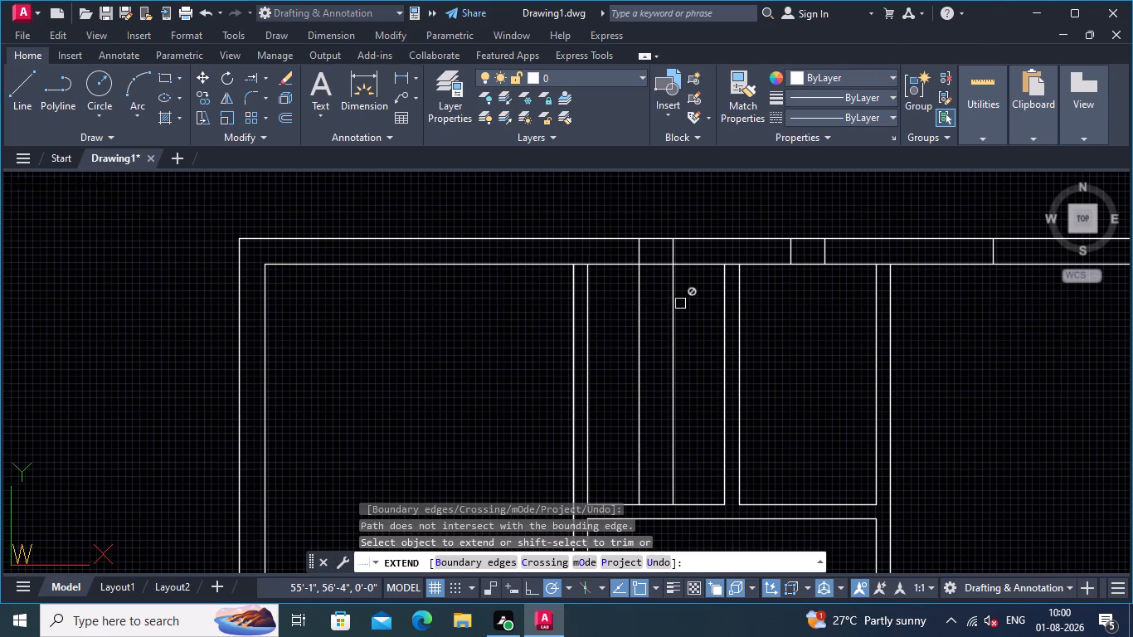
{"action": "key", "text": "Return"}
Trim both offset lines inside the narrow room, leaving two jamb lines across the top outer wall.
{"action": "type", "text": "TR"}
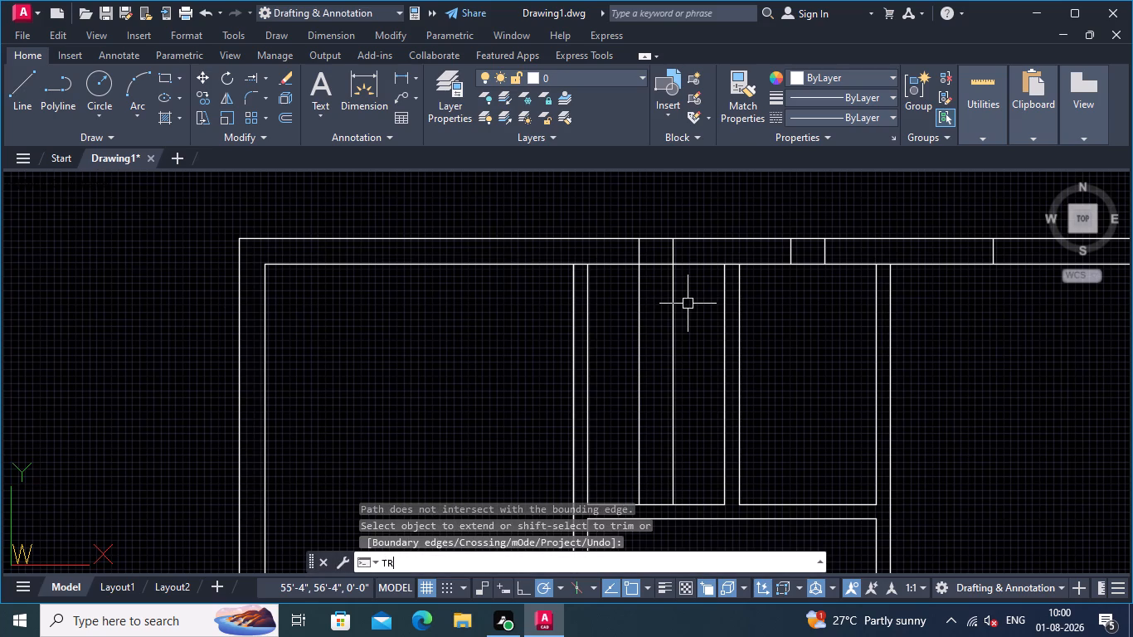
{"action": "key", "text": "Return"}
{"action": "left_click", "coordinate": [702, 333]}
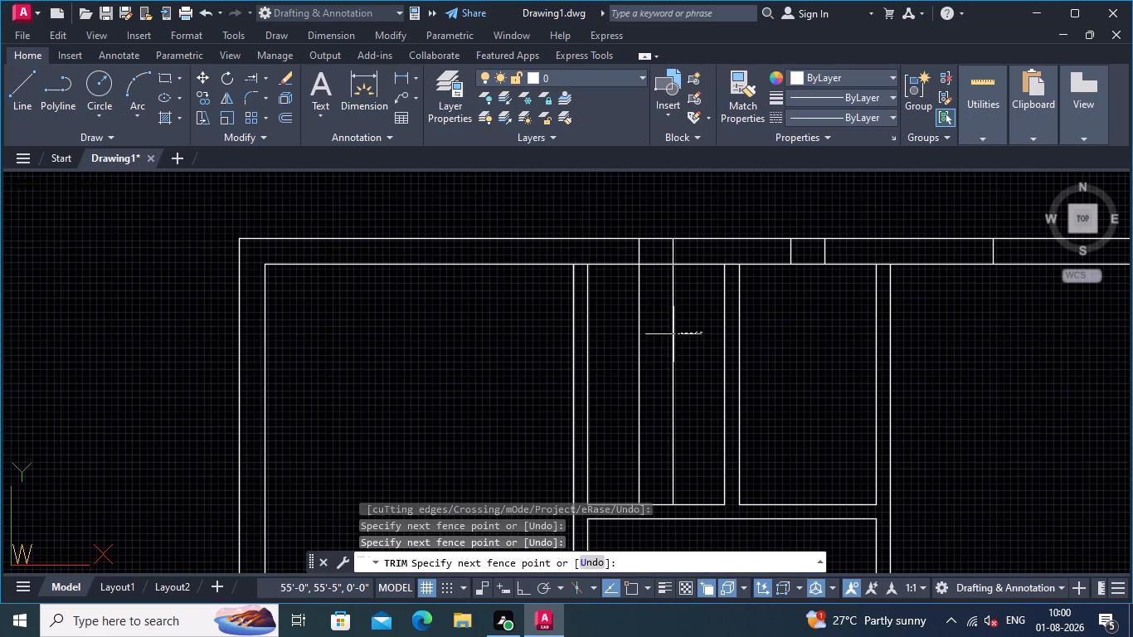
{"action": "left_click", "coordinate": [628, 357]}
{"action": "scroll", "coordinate": [1047, 339], "scroll_direction": "down", "scroll_amount": 2}
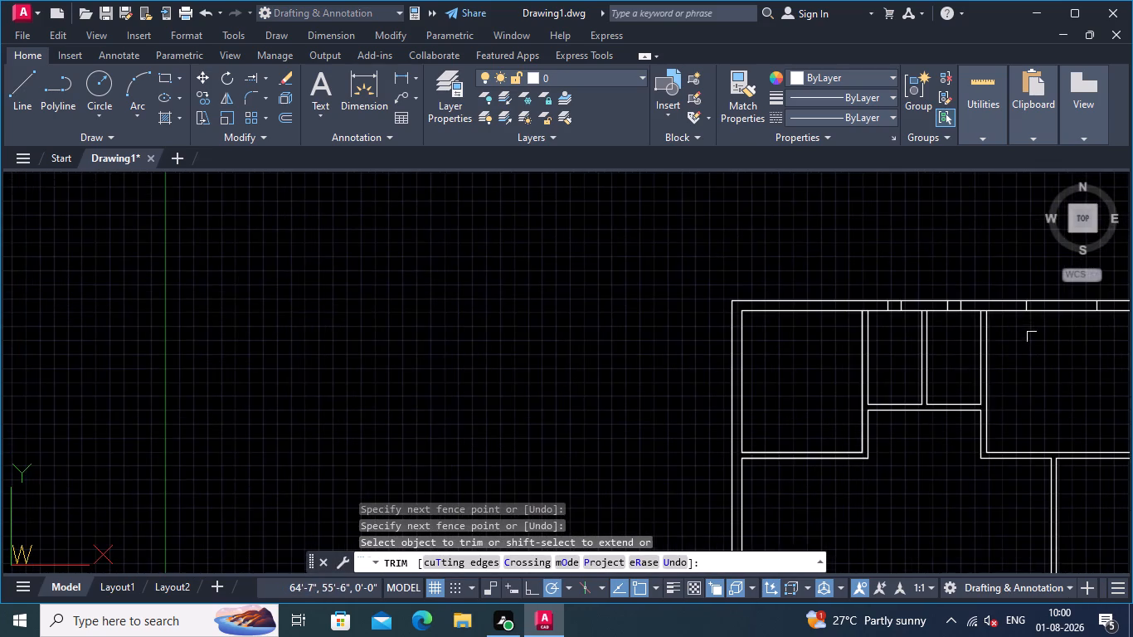
{"action": "middle_click_drag", "start_coordinate": [1028, 338], "coordinate": [976, 292]}
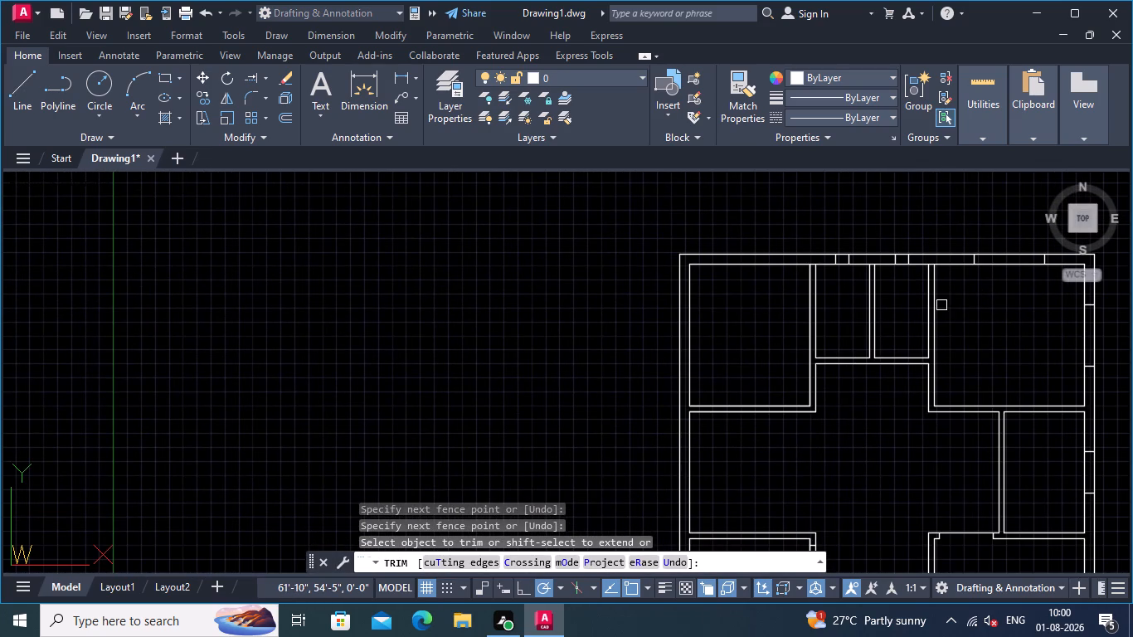
{"action": "middle_click", "coordinate": [840, 205]}
{"action": "scroll", "coordinate": [865, 220], "scroll_direction": "up", "scroll_amount": 1}
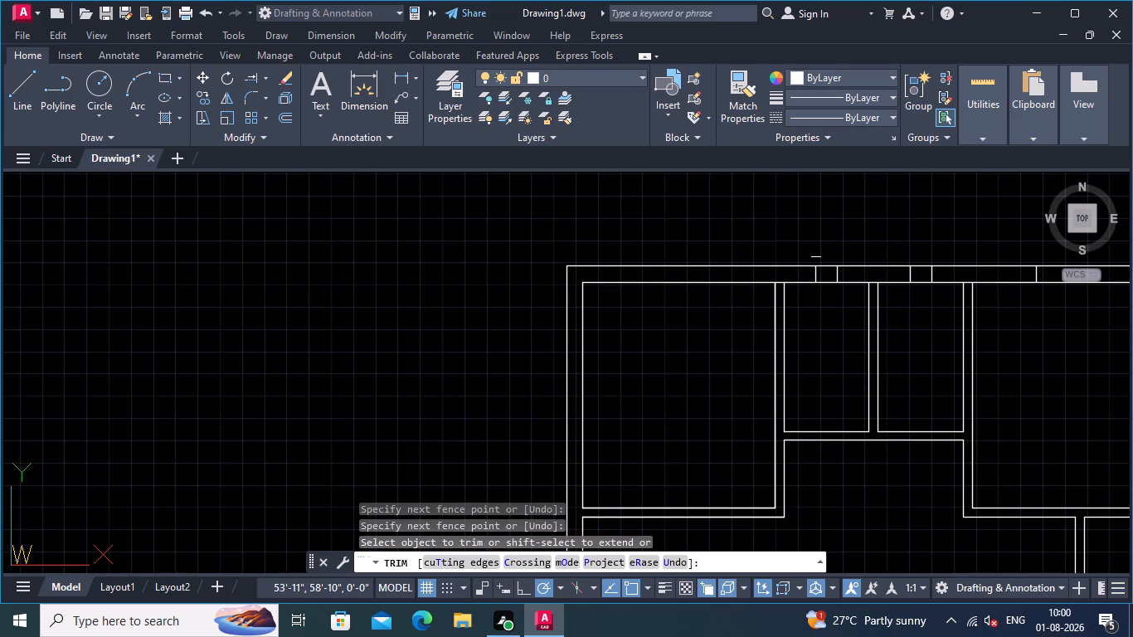
{"action": "middle_click_drag", "start_coordinate": [814, 252], "coordinate": [865, 244]}
{"action": "scroll", "coordinate": [853, 250], "scroll_direction": "up", "scroll_amount": 1}
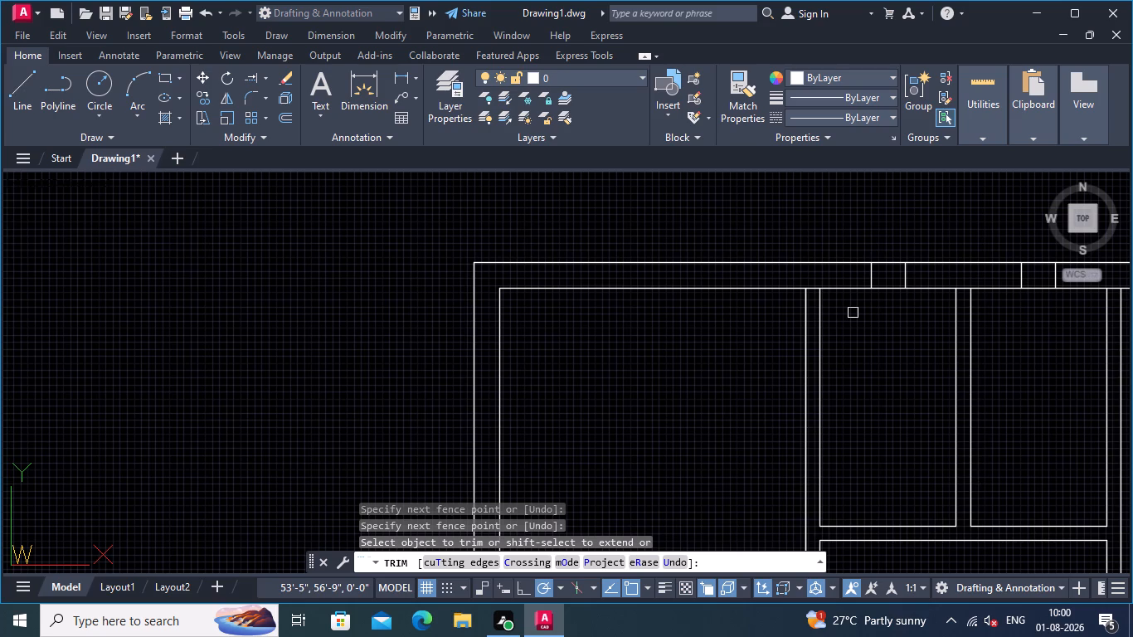
{"action": "left_click", "coordinate": [803, 344]}
{"action": "left_click", "coordinate": [838, 378]}
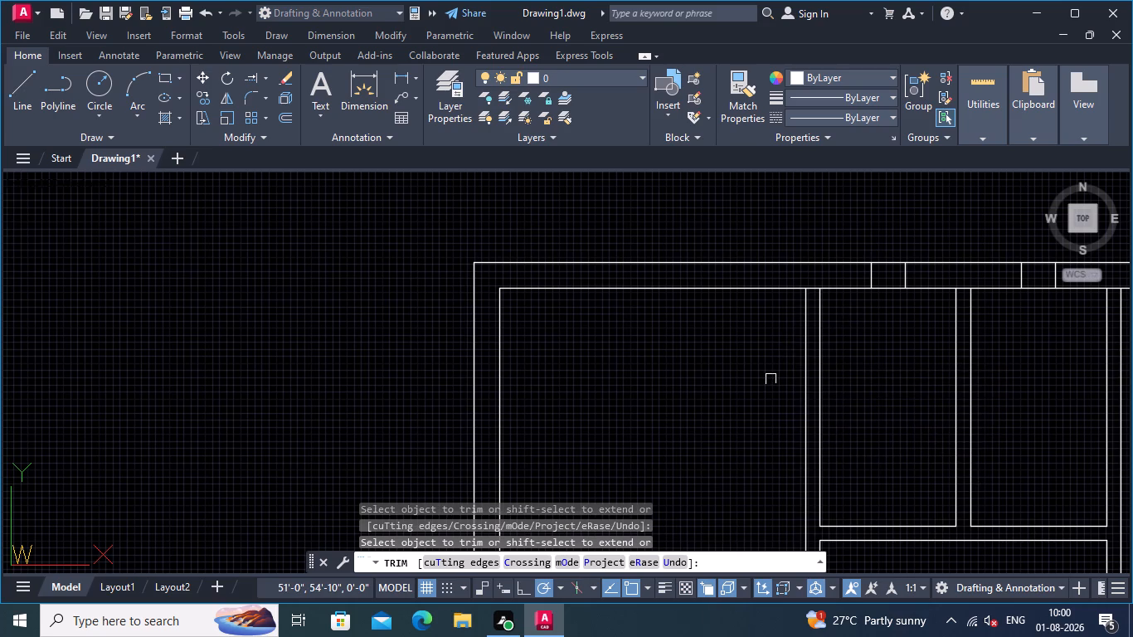
{"action": "key", "text": "Escape"}
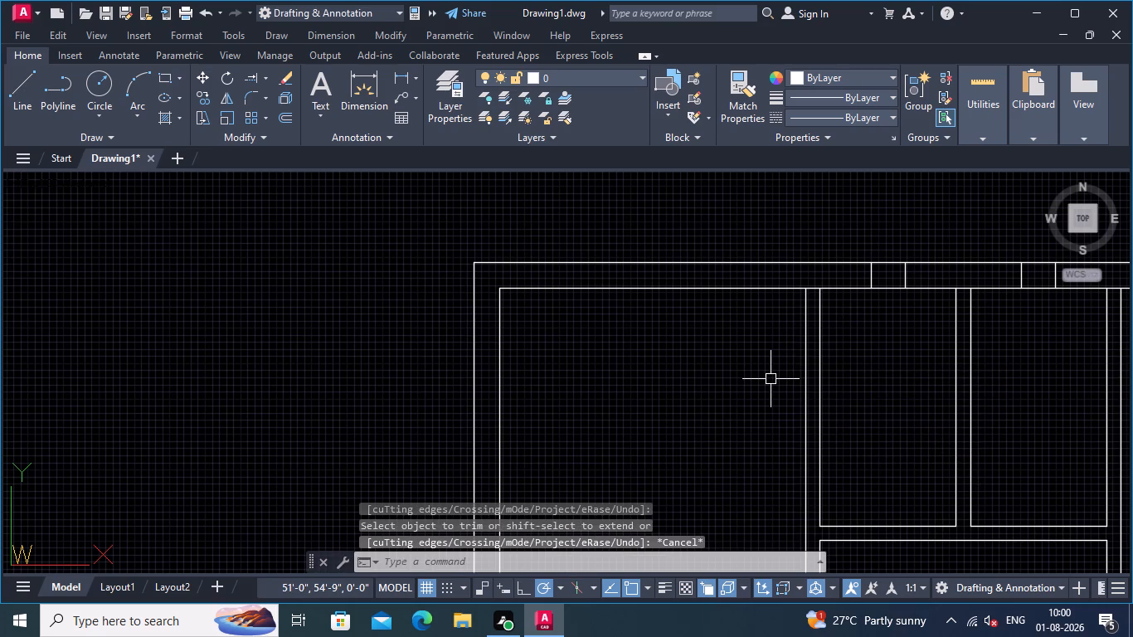
Offset both inner side wall lines of the upper-left room 3' inward.
{"action": "middle_click_drag", "start_coordinate": [766, 382], "coordinate": [814, 382]}
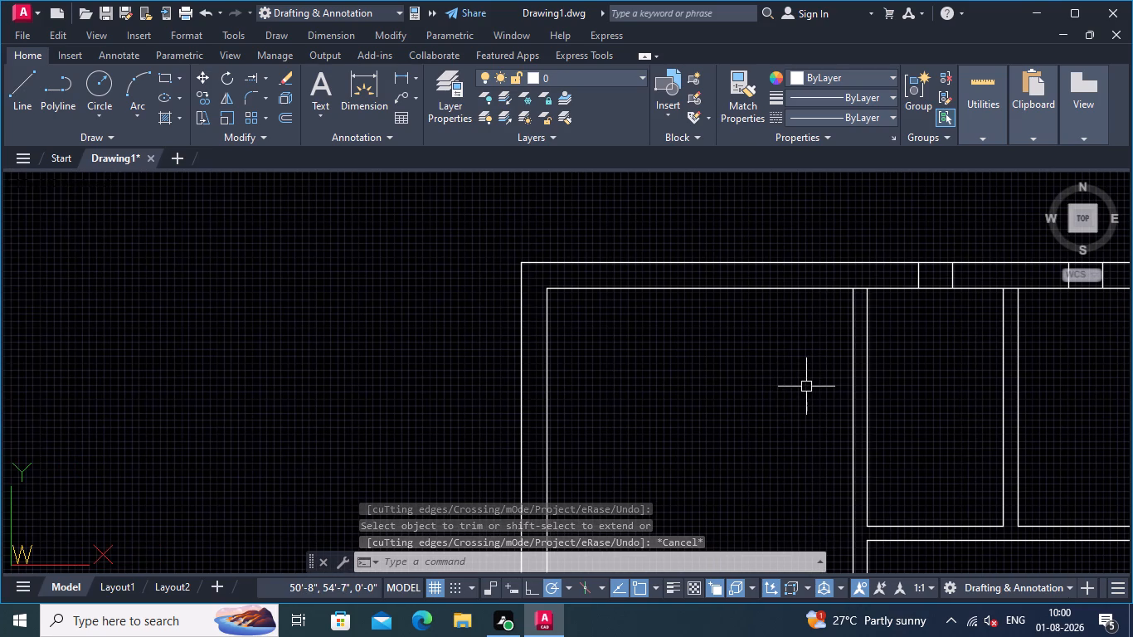
{"action": "scroll", "coordinate": [806, 387], "scroll_direction": "up", "scroll_amount": 1}
{"action": "scroll", "coordinate": [806, 387], "scroll_direction": "down", "scroll_amount": 1}
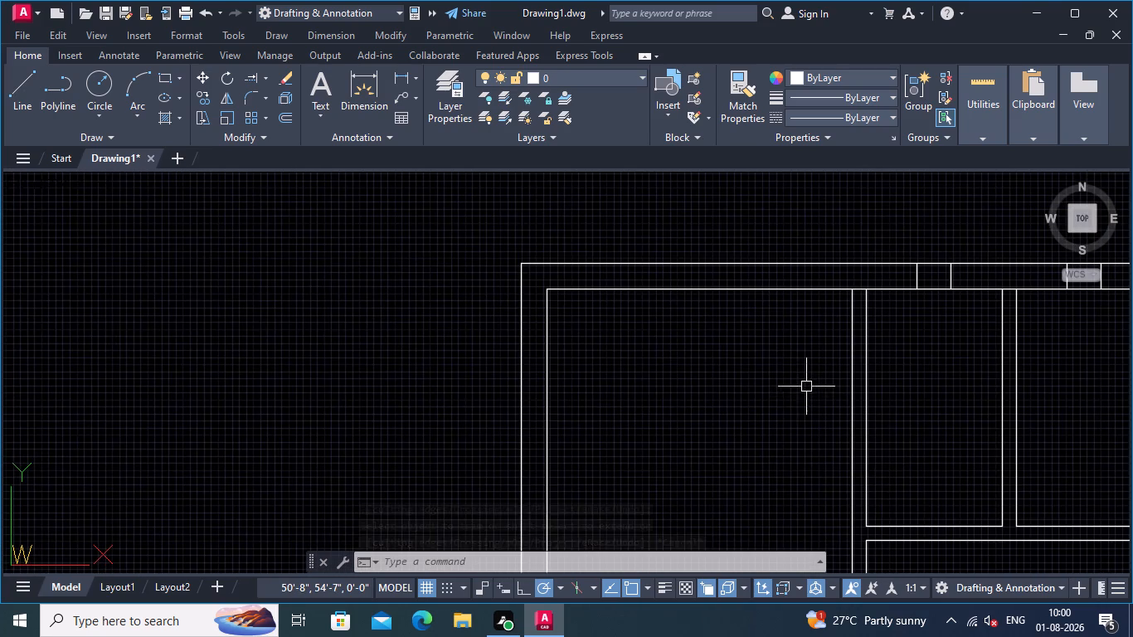
{"action": "middle_click_drag", "start_coordinate": [797, 387], "coordinate": [806, 387]}
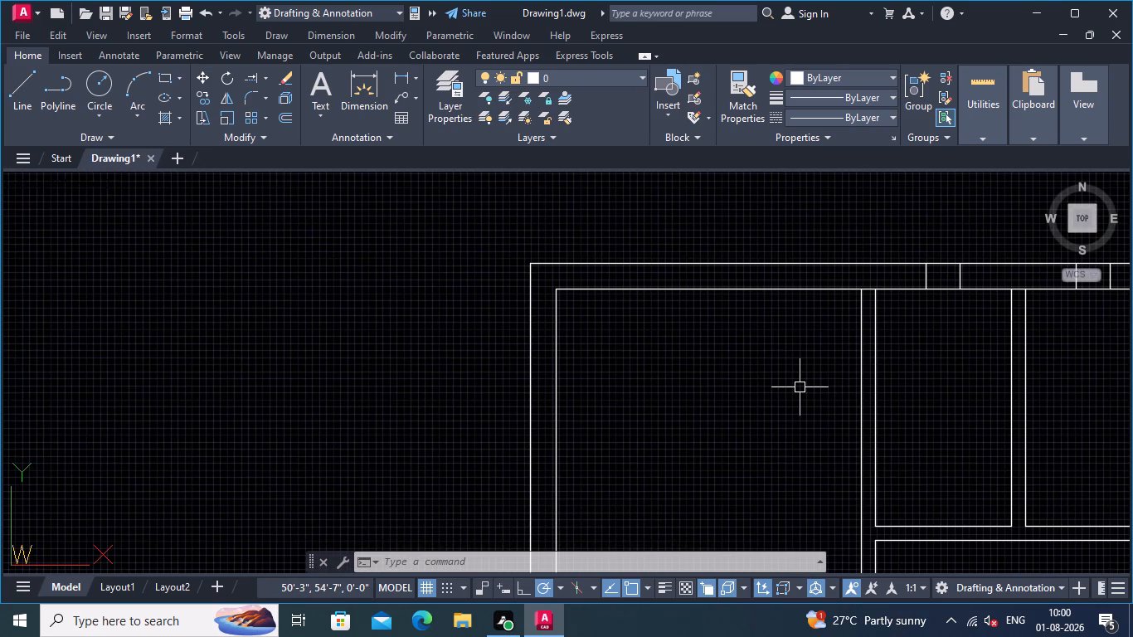
{"action": "type", "text": "OFF"}
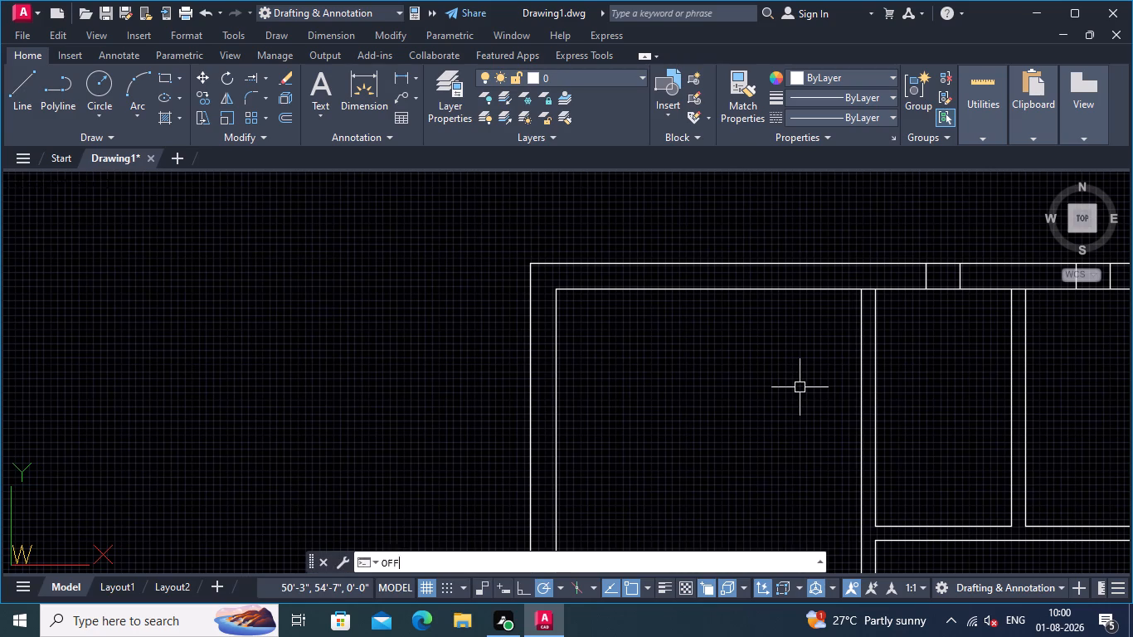
{"action": "key", "text": "Return"}
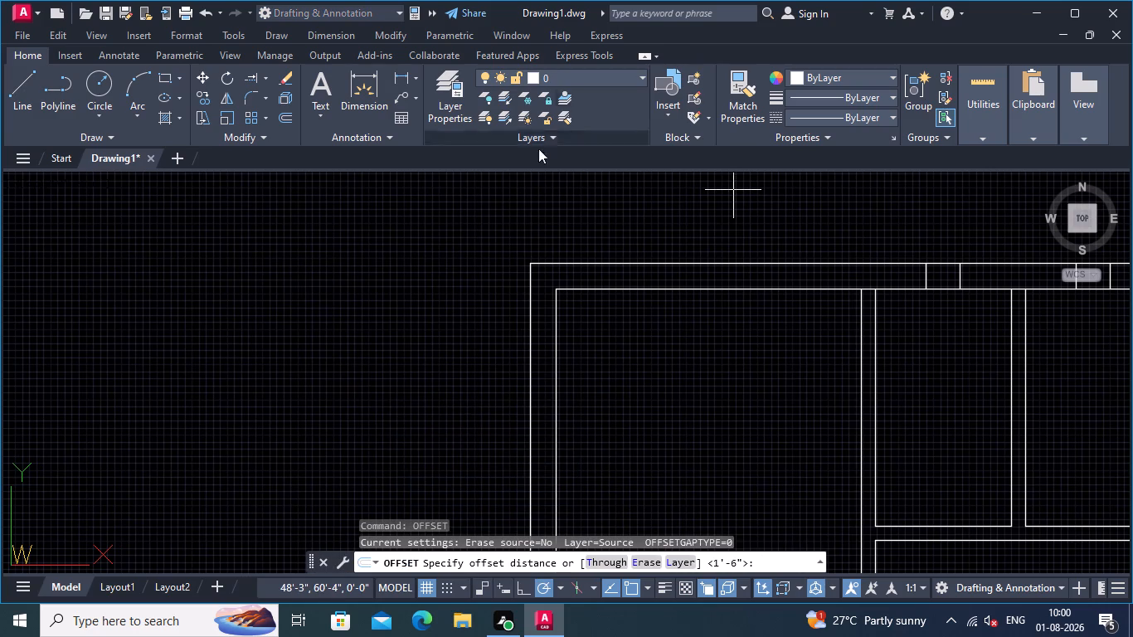
{"action": "left_click", "coordinate": [558, 358]}
{"action": "type", "text": "3'"}
{"action": "key", "text": "Return"}
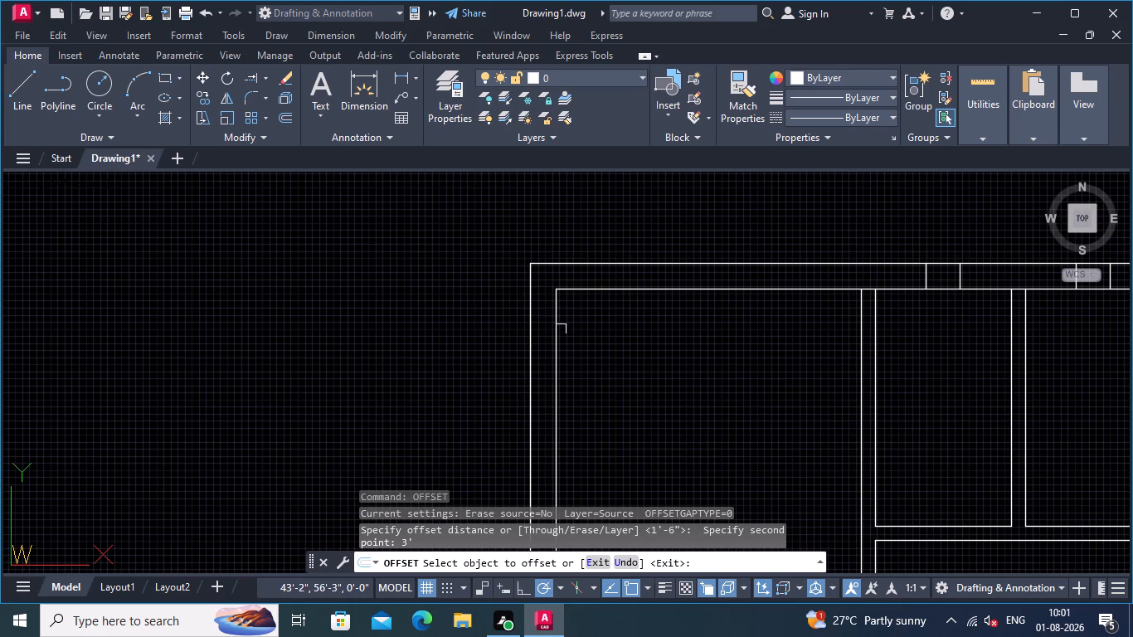
{"action": "left_click", "coordinate": [557, 335]}
{"action": "left_click", "coordinate": [596, 337]}
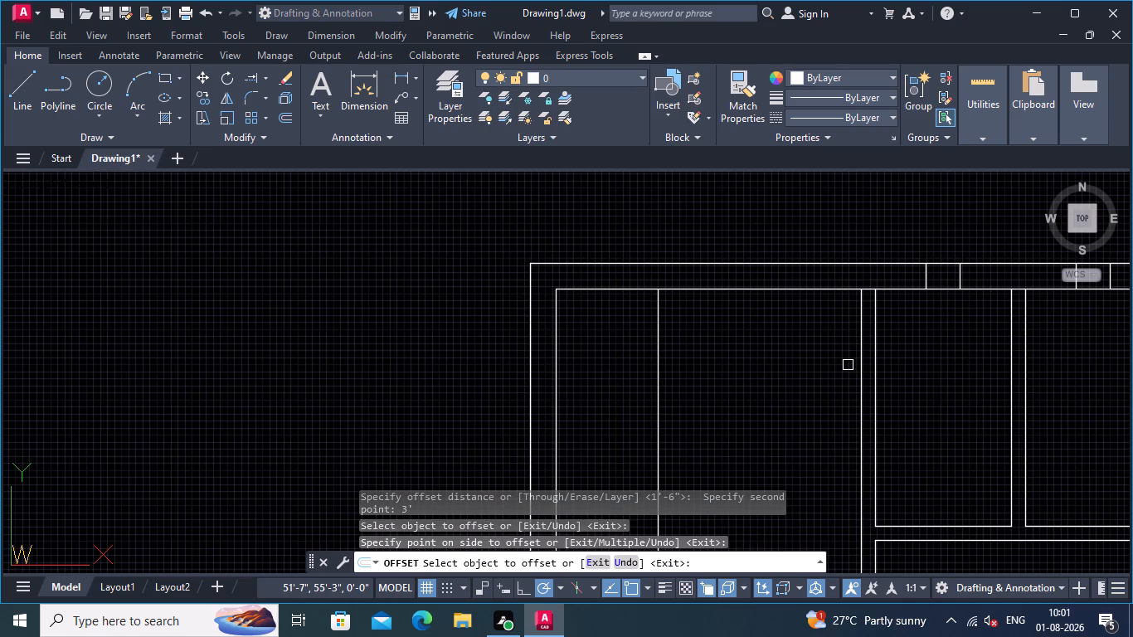
{"action": "left_click", "coordinate": [860, 362]}
{"action": "left_click", "coordinate": [824, 362]}
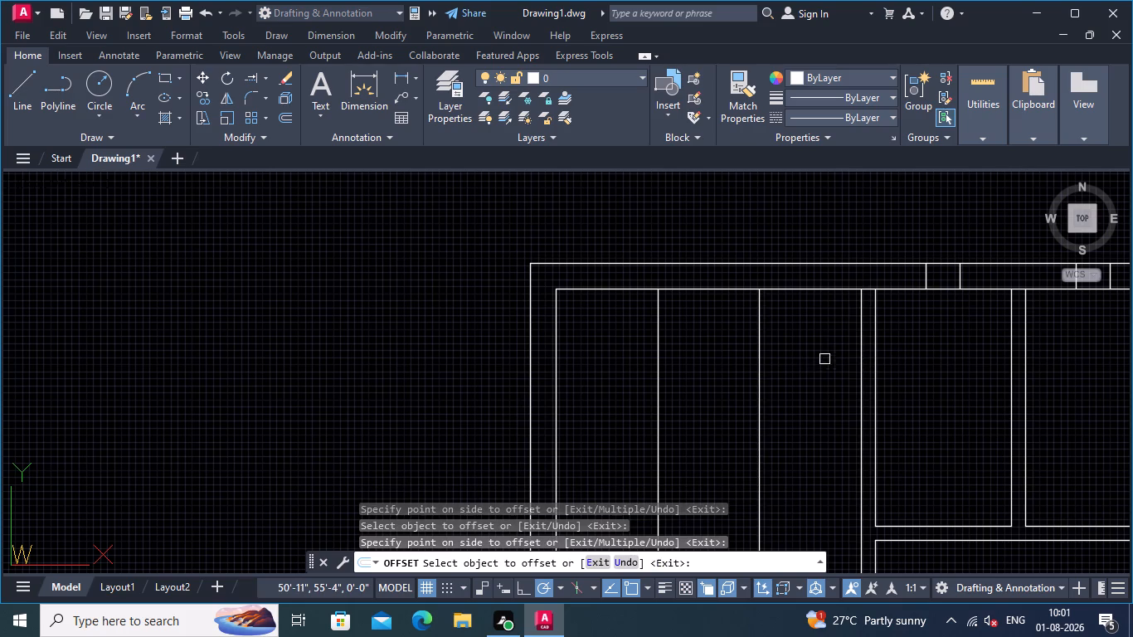
{"action": "middle_click_drag", "start_coordinate": [783, 424], "coordinate": [859, 270]}
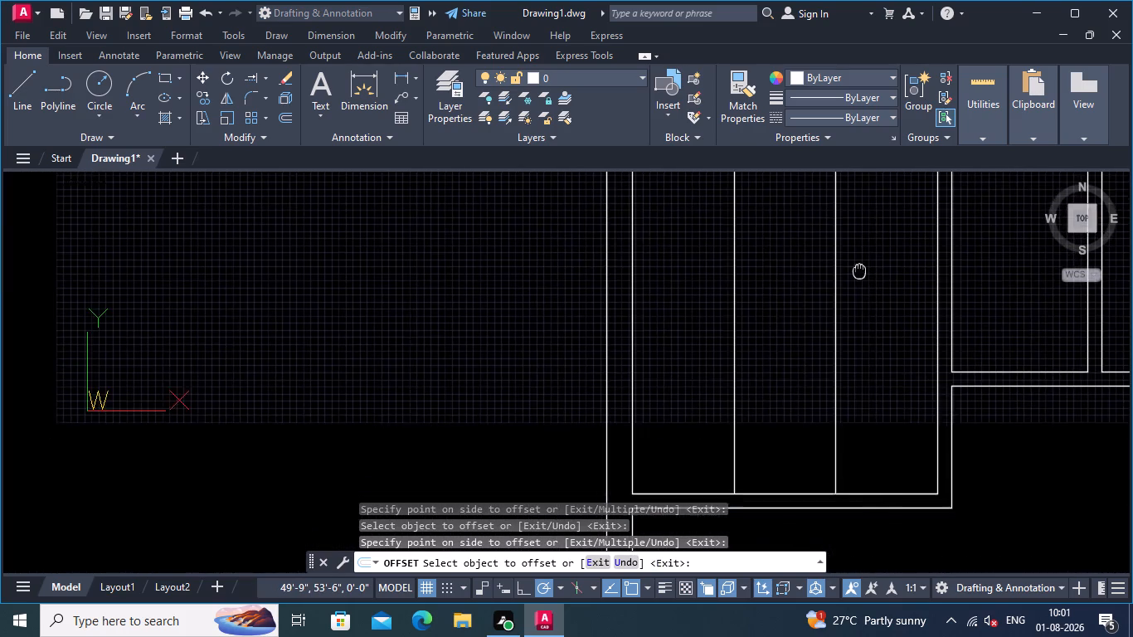
{"action": "middle_click_drag", "start_coordinate": [859, 270], "coordinate": [858, 273]}
{"action": "scroll", "coordinate": [843, 325], "scroll_direction": "down", "scroll_amount": 1}
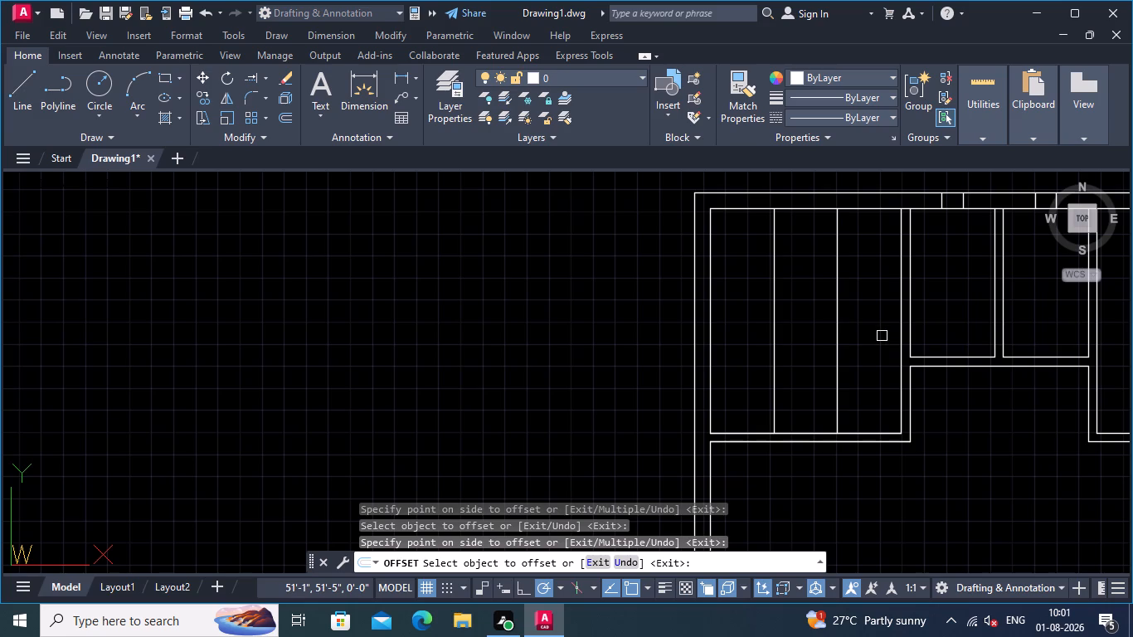
{"action": "key", "text": "Escape"}
Extend the upper-left room's two offset lines to the outer line of the top wall.
{"action": "type", "text": "EX"}
{"action": "key", "text": "Return"}
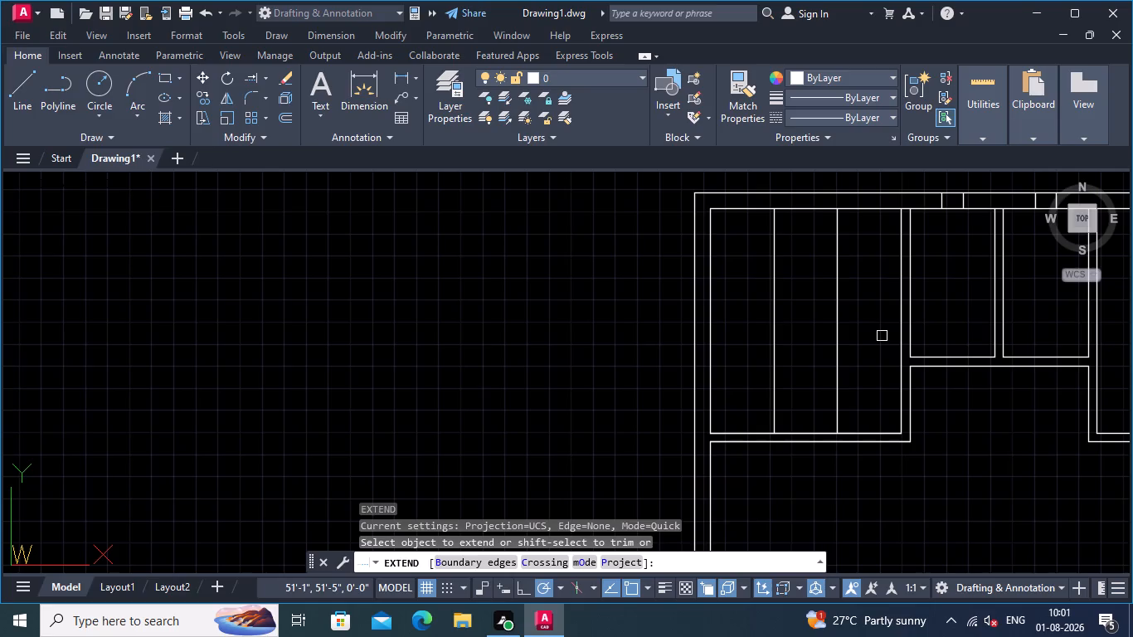
{"action": "left_click", "coordinate": [839, 255]}
{"action": "left_click", "coordinate": [776, 277]}
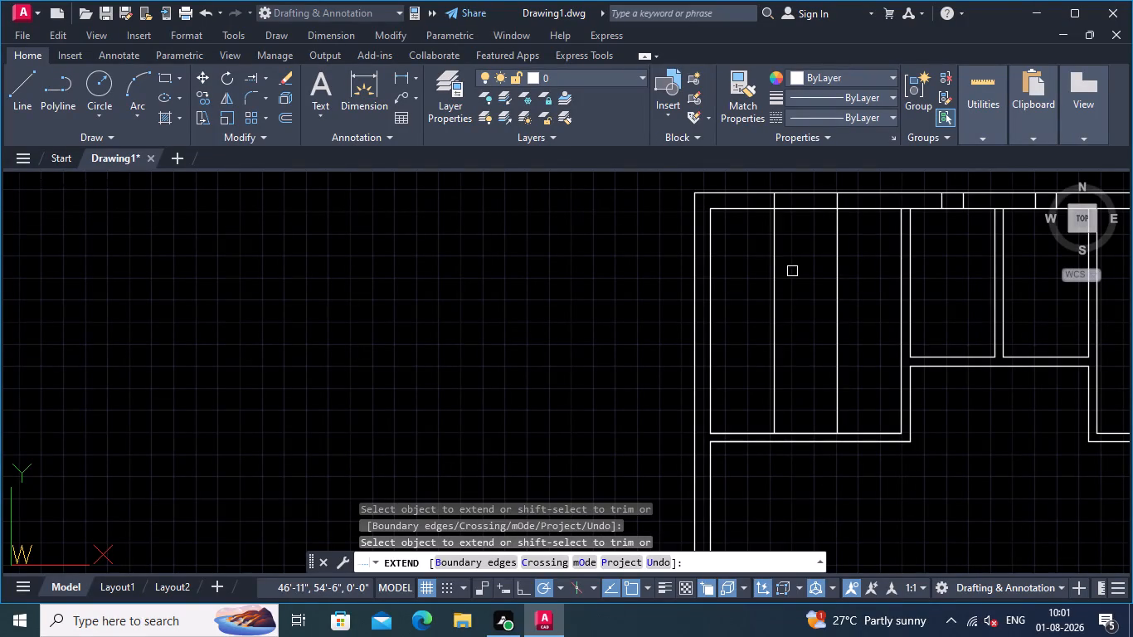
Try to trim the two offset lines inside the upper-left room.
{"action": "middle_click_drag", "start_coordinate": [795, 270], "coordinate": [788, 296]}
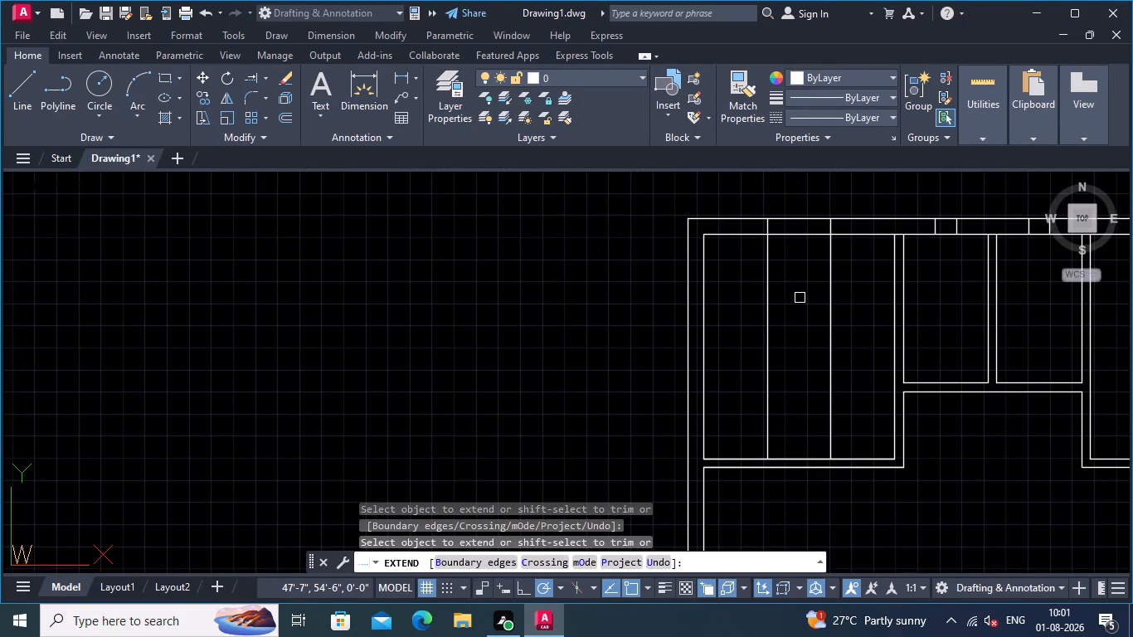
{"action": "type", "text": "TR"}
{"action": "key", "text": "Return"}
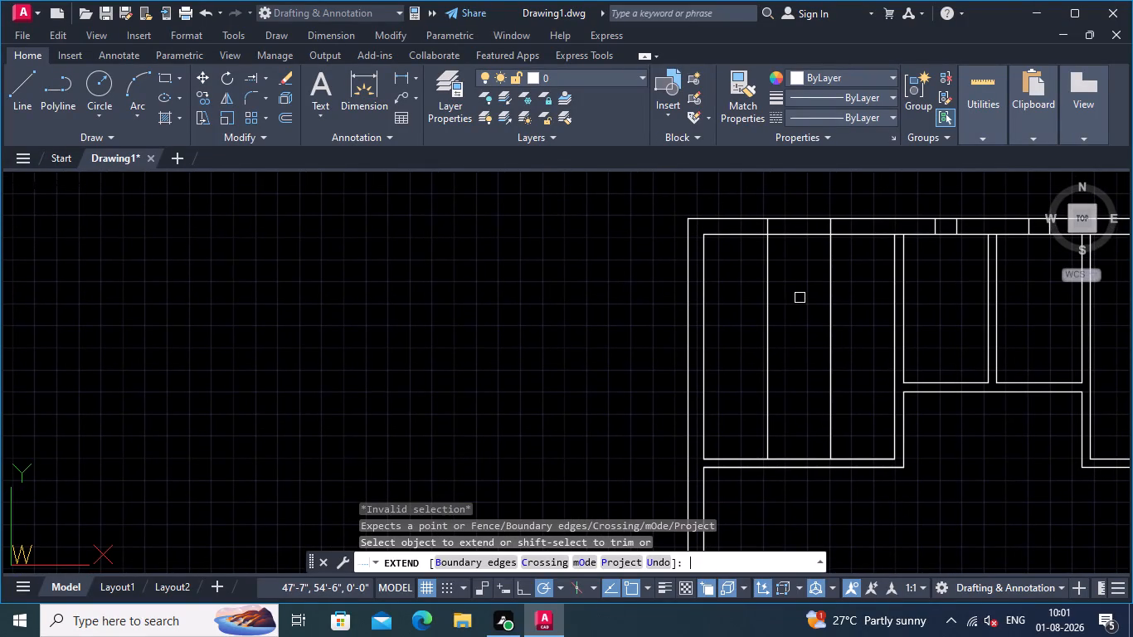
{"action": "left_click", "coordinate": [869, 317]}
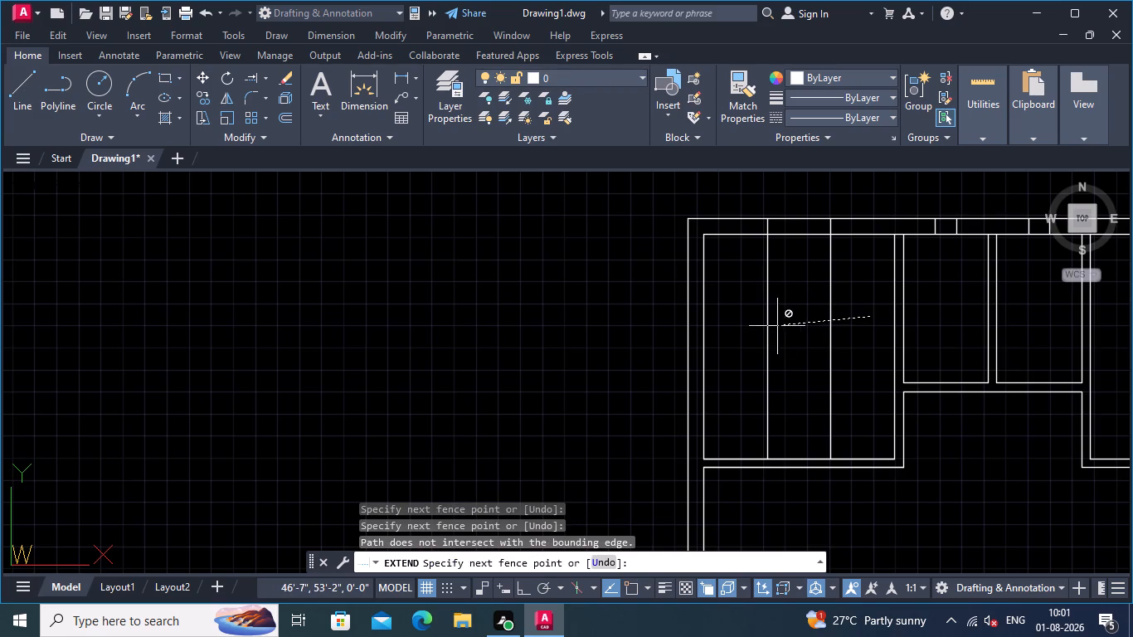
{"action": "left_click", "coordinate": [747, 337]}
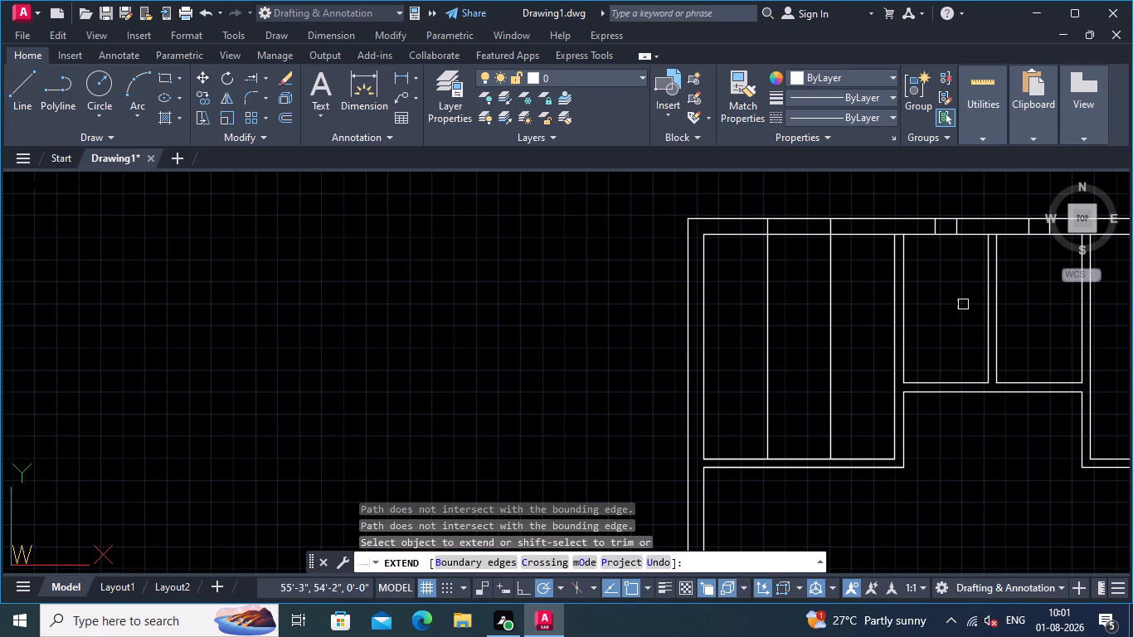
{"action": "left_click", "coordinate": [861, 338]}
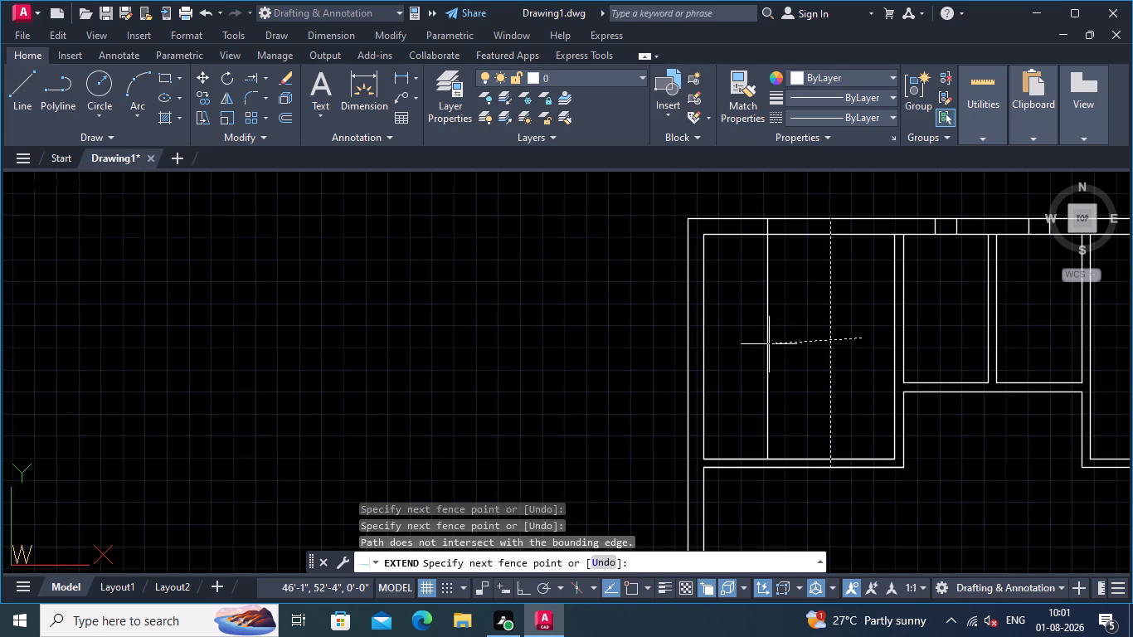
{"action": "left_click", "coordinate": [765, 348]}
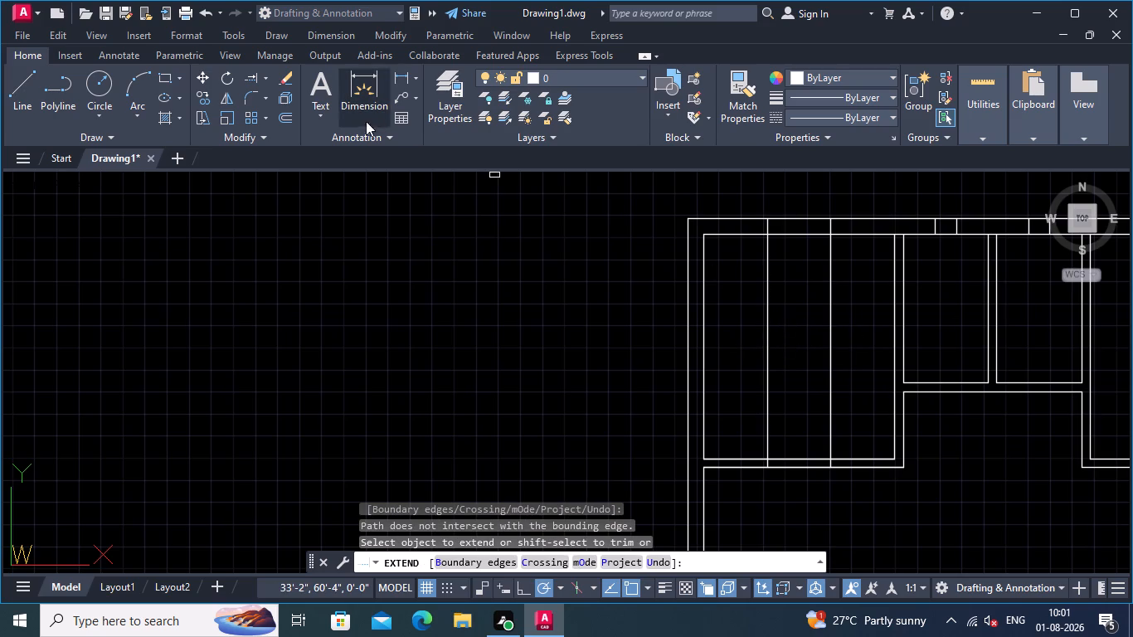
Trim both offset lines inside the upper-left room, leaving two jamb lines across the top outer wall.
{"action": "left_click", "coordinate": [268, 77]}
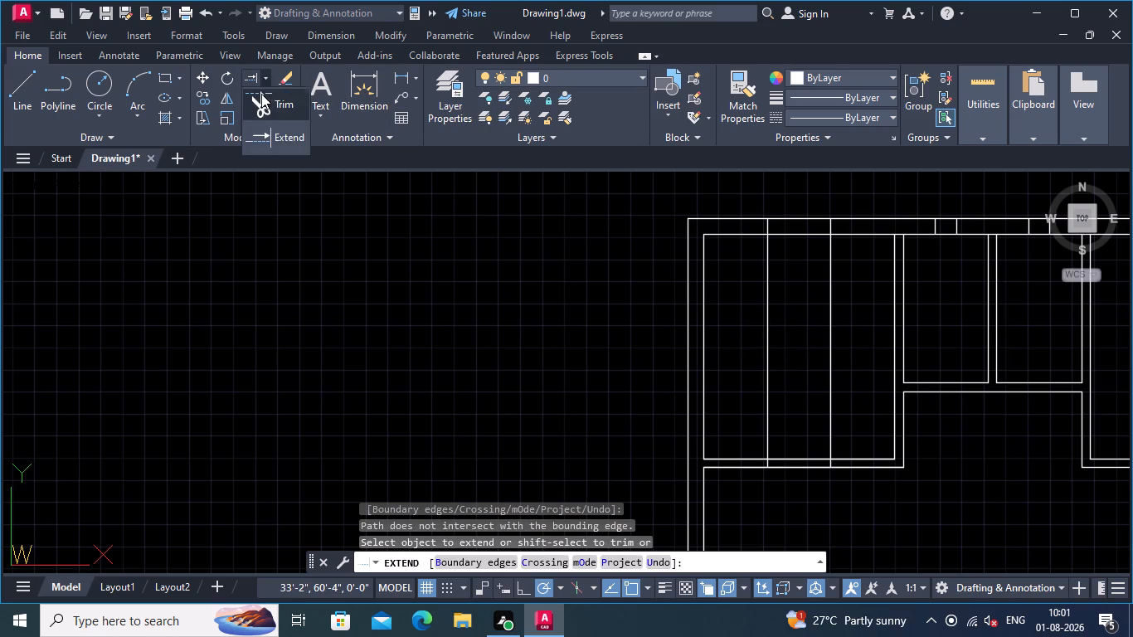
{"action": "left_click", "coordinate": [264, 98]}
{"action": "left_click", "coordinate": [864, 373]}
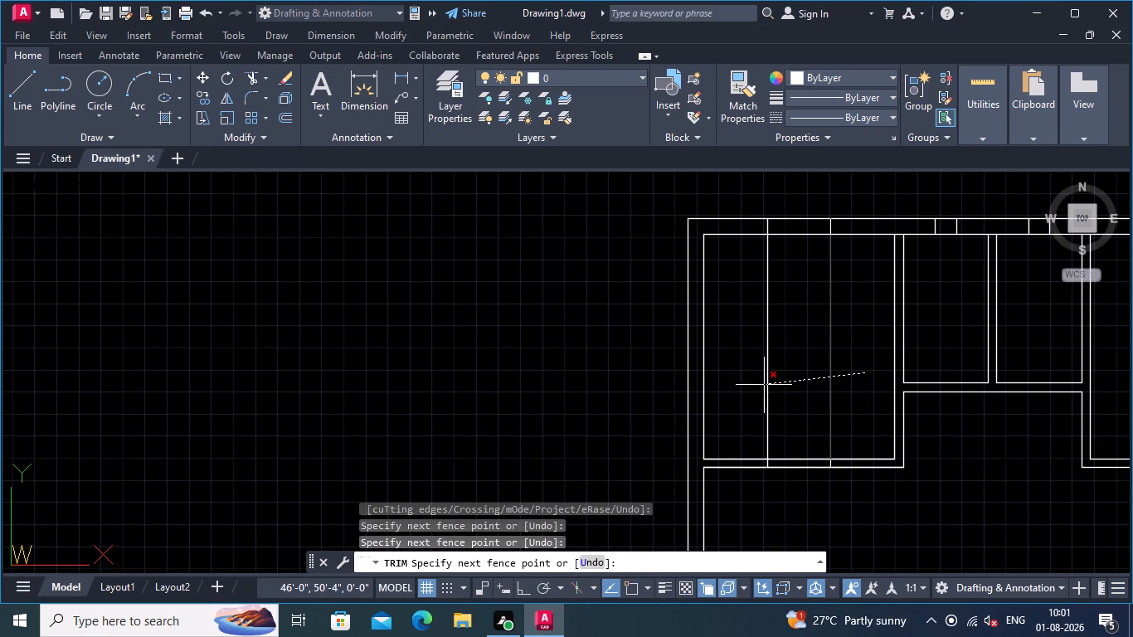
{"action": "left_click", "coordinate": [761, 382]}
Trim away the two leftover line pieces crossing the upper-left room's bottom partition and end the Trim command.
{"action": "scroll", "coordinate": [824, 442], "scroll_direction": "up", "scroll_amount": 2}
{"action": "middle_click_drag", "start_coordinate": [824, 442], "coordinate": [830, 291]}
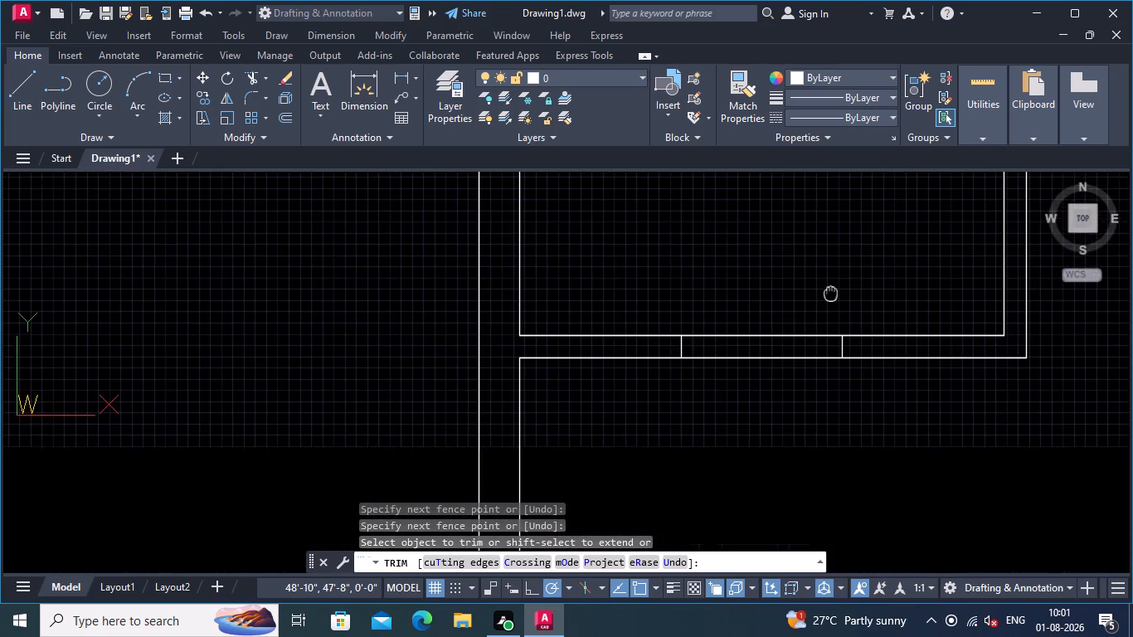
{"action": "middle_click_drag", "start_coordinate": [830, 291], "coordinate": [830, 288]}
{"action": "scroll", "coordinate": [877, 360], "scroll_direction": "up", "scroll_amount": 2}
{"action": "left_click", "coordinate": [862, 318]}
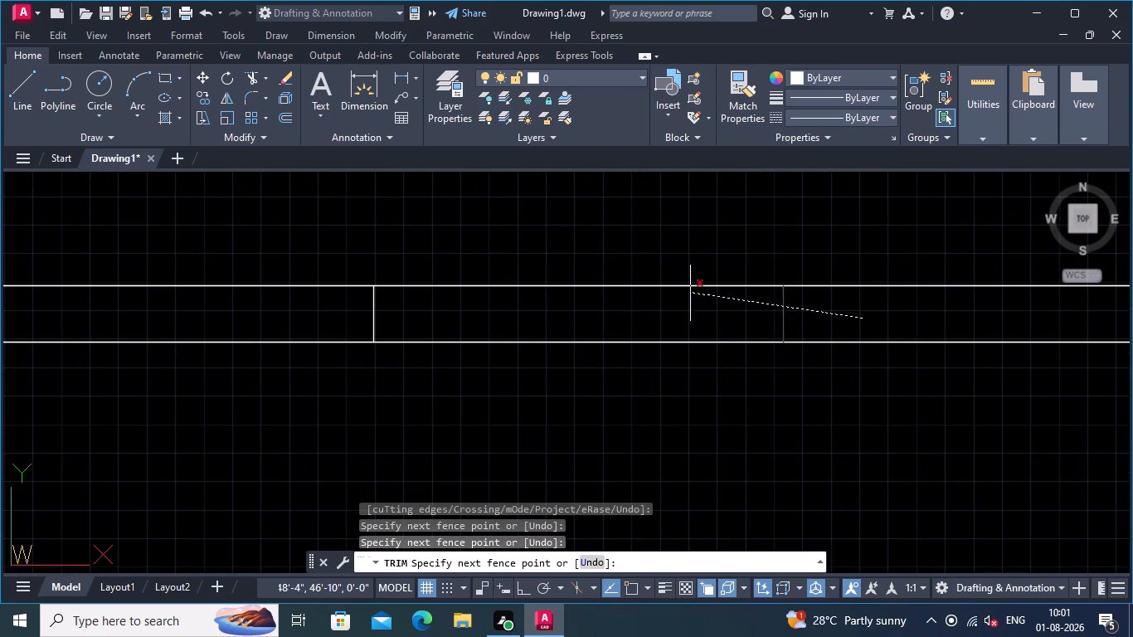
{"action": "left_click", "coordinate": [367, 321]}
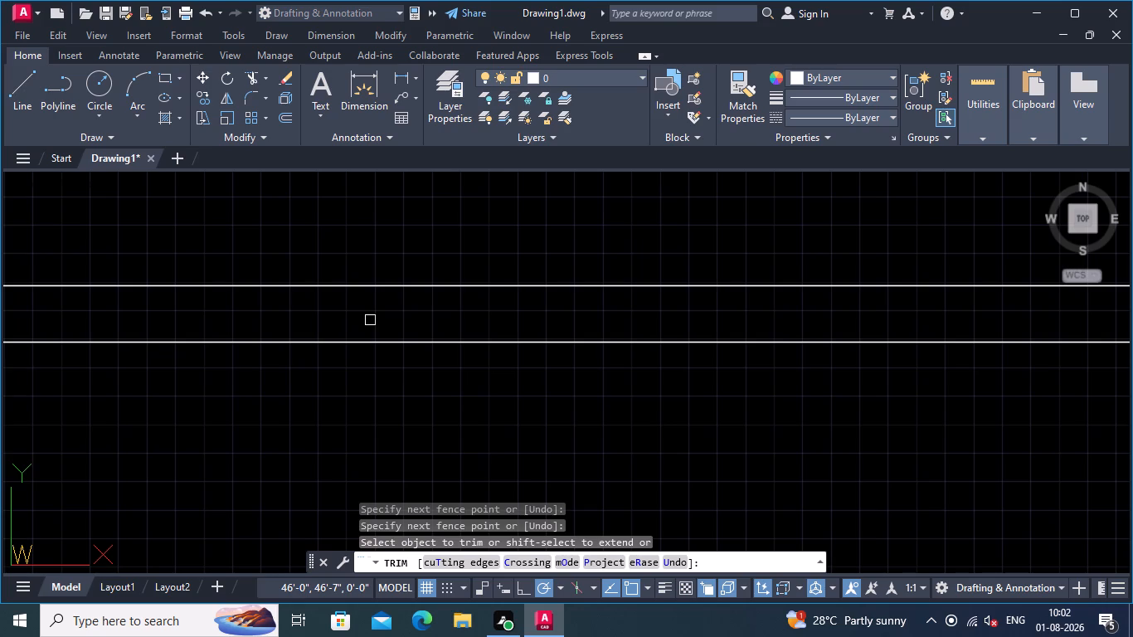
{"action": "scroll", "coordinate": [730, 262], "scroll_direction": "down", "scroll_amount": 2}
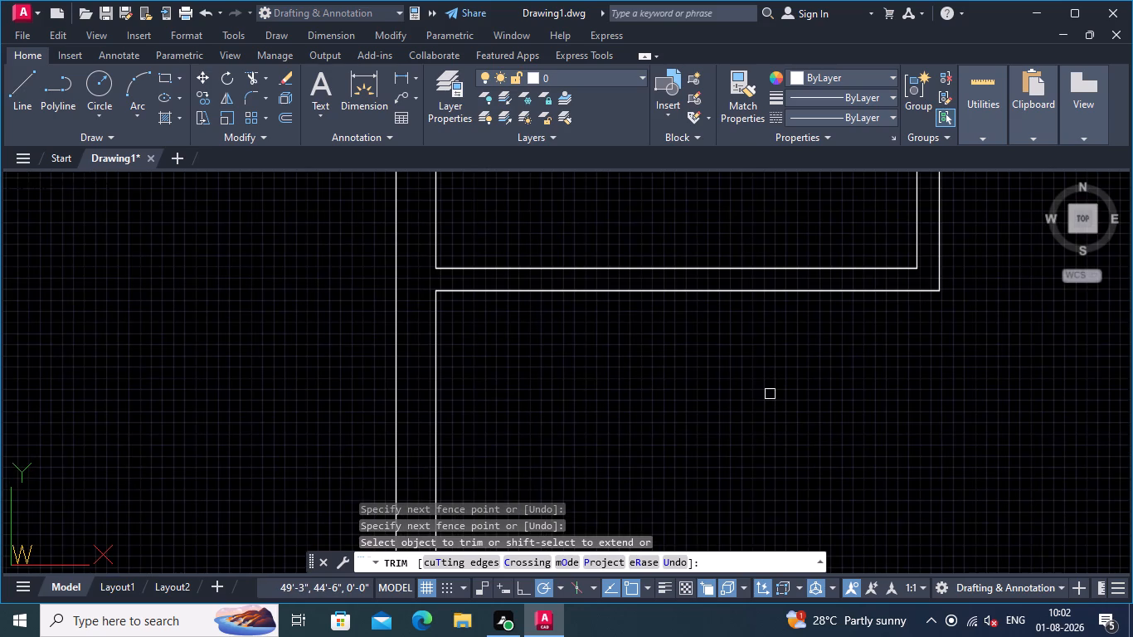
{"action": "middle_click_drag", "start_coordinate": [770, 395], "coordinate": [953, 635]}
{"action": "middle_click_drag", "start_coordinate": [830, 359], "coordinate": [744, 351]}
{"action": "scroll", "coordinate": [747, 351], "scroll_direction": "down", "scroll_amount": 1}
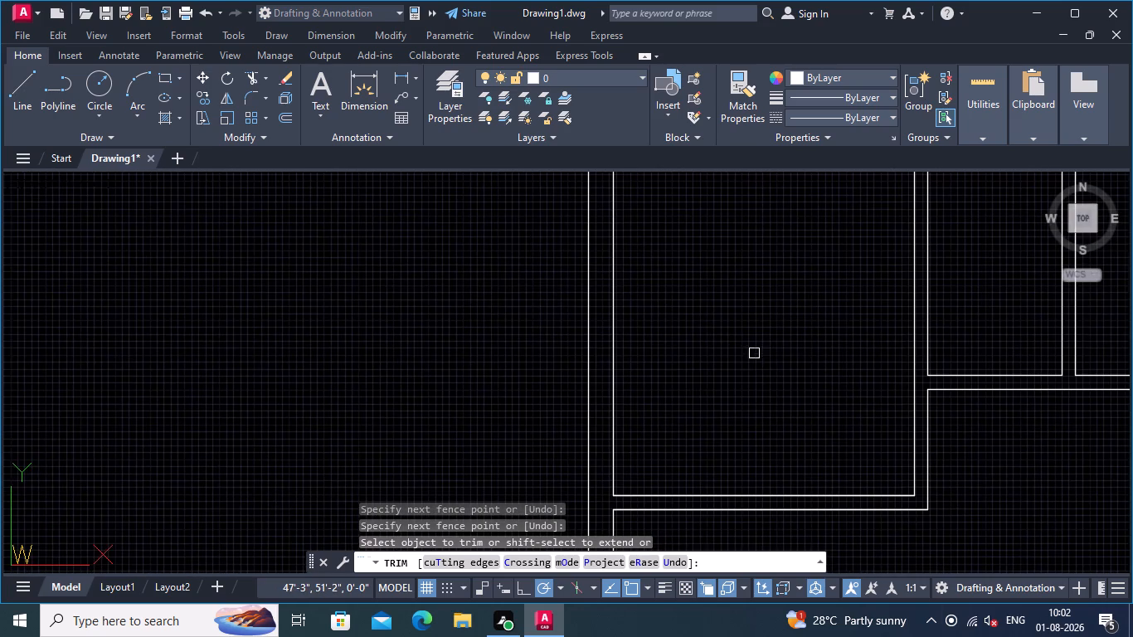
{"action": "scroll", "coordinate": [760, 358], "scroll_direction": "down", "scroll_amount": 1}
{"action": "middle_click_drag", "start_coordinate": [761, 358], "coordinate": [732, 348]}
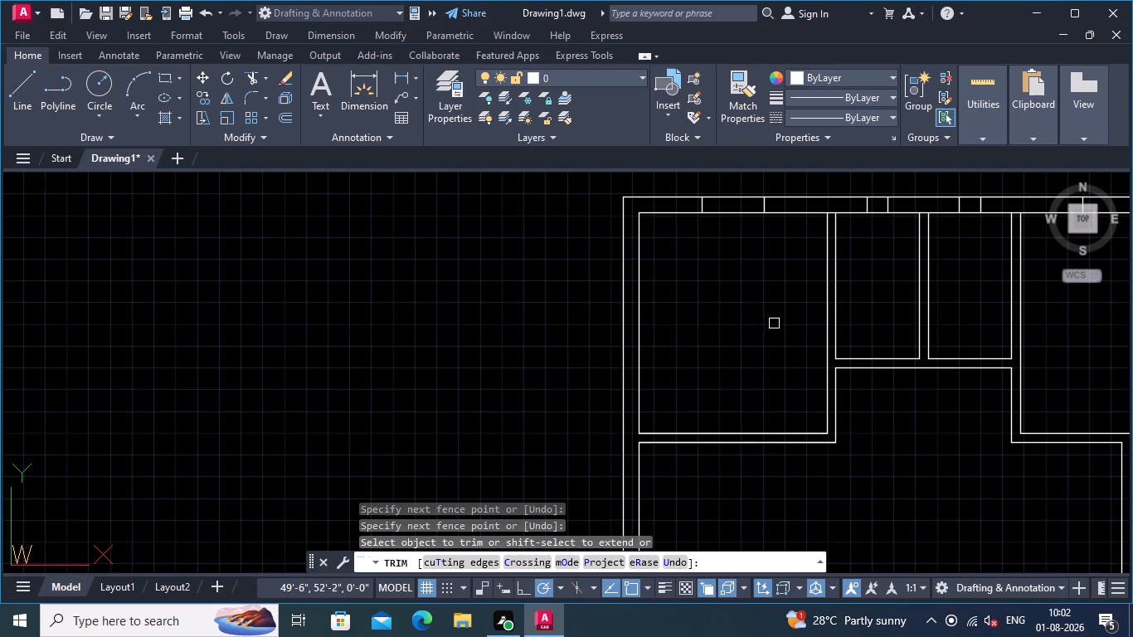
{"action": "middle_click_drag", "start_coordinate": [741, 324], "coordinate": [764, 318]}
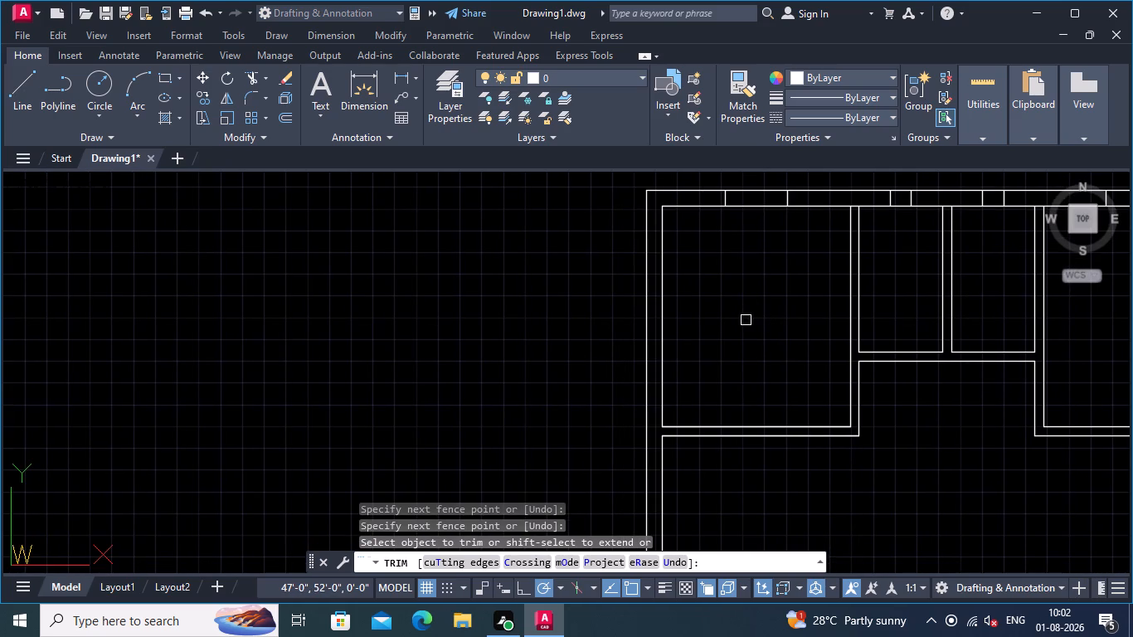
{"action": "key", "text": "Return"}
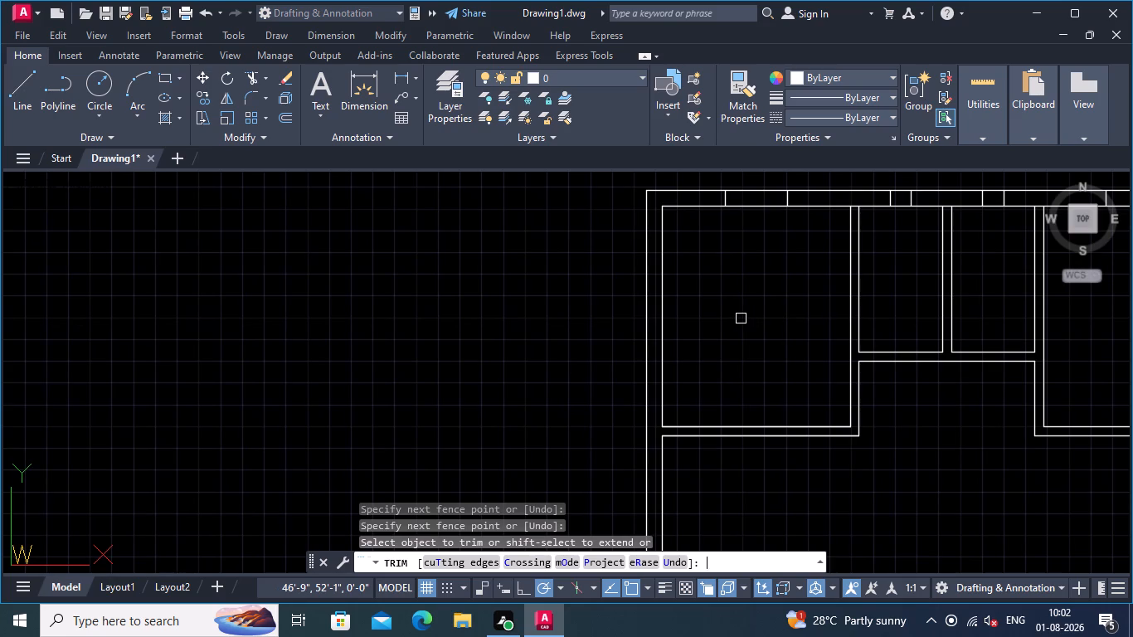
{"action": "right_click", "coordinate": [727, 319]}
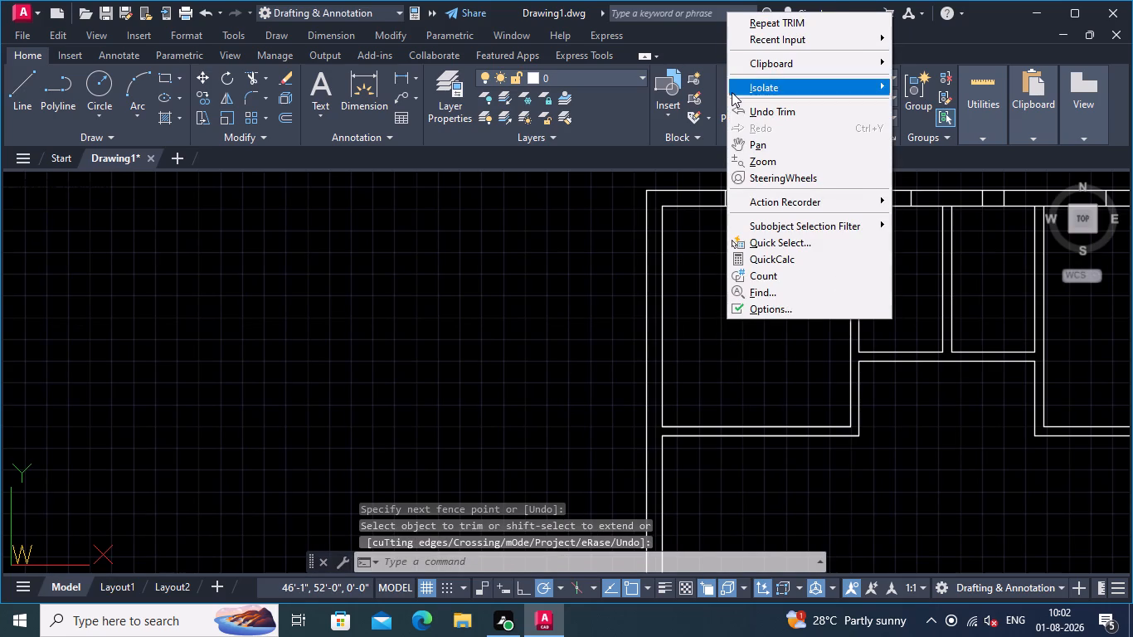
{"action": "left_click", "coordinate": [701, 299]}
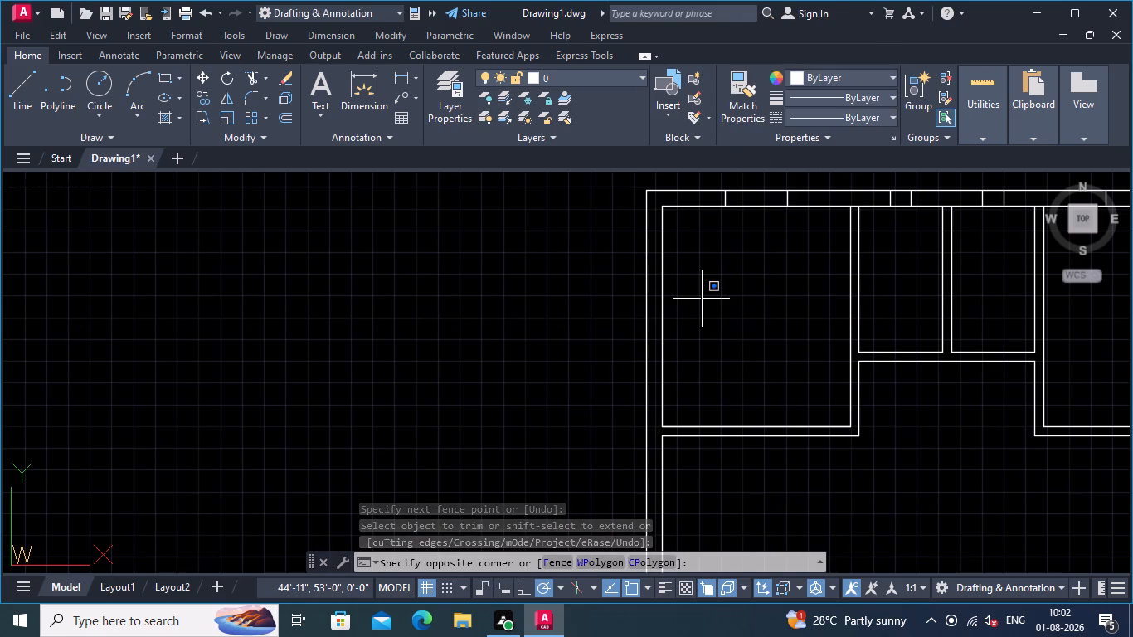
{"action": "key", "text": "Escape"}
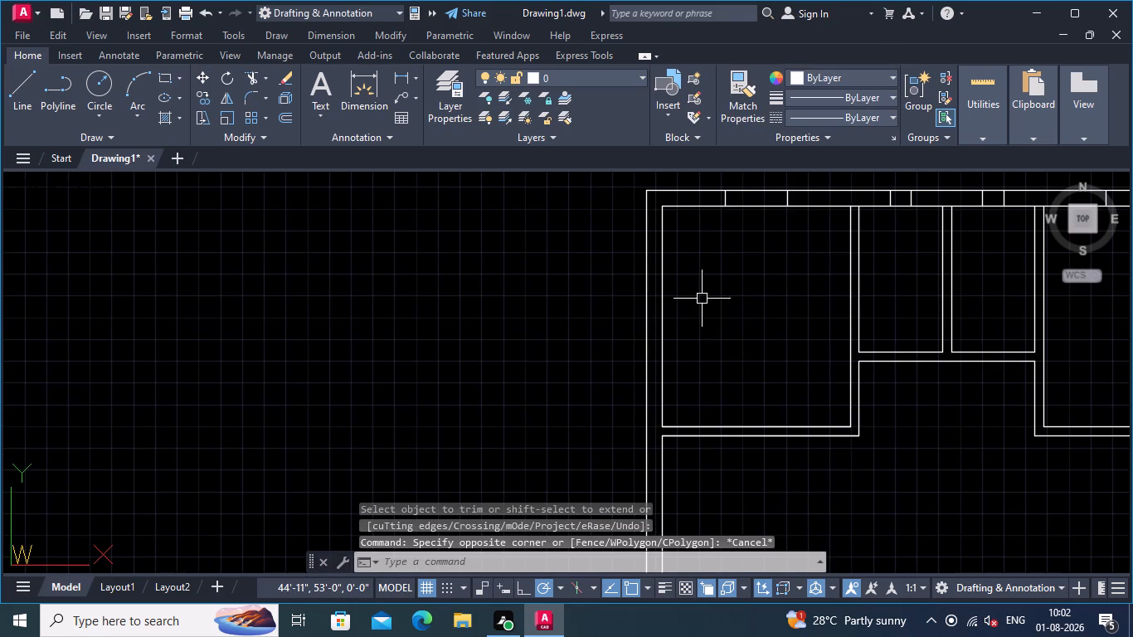
Offset the upper-left room's inner top and bottom wall lines 3' into the room.
{"action": "type", "text": "OFF"}
{"action": "key", "text": "Return"}
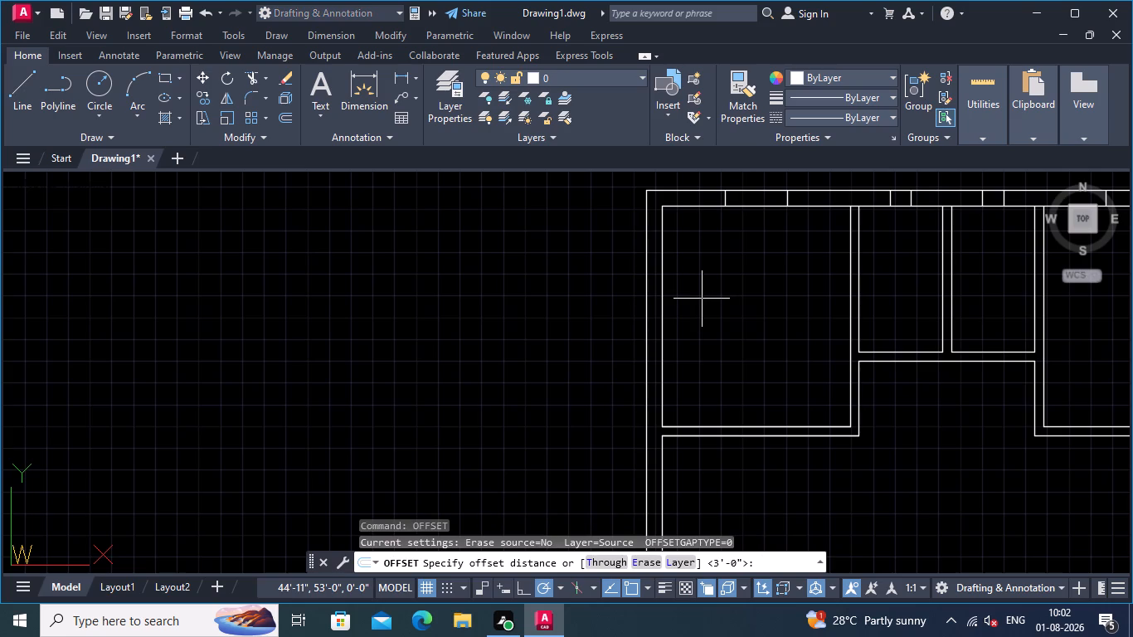
{"action": "left_click", "coordinate": [678, 208]}
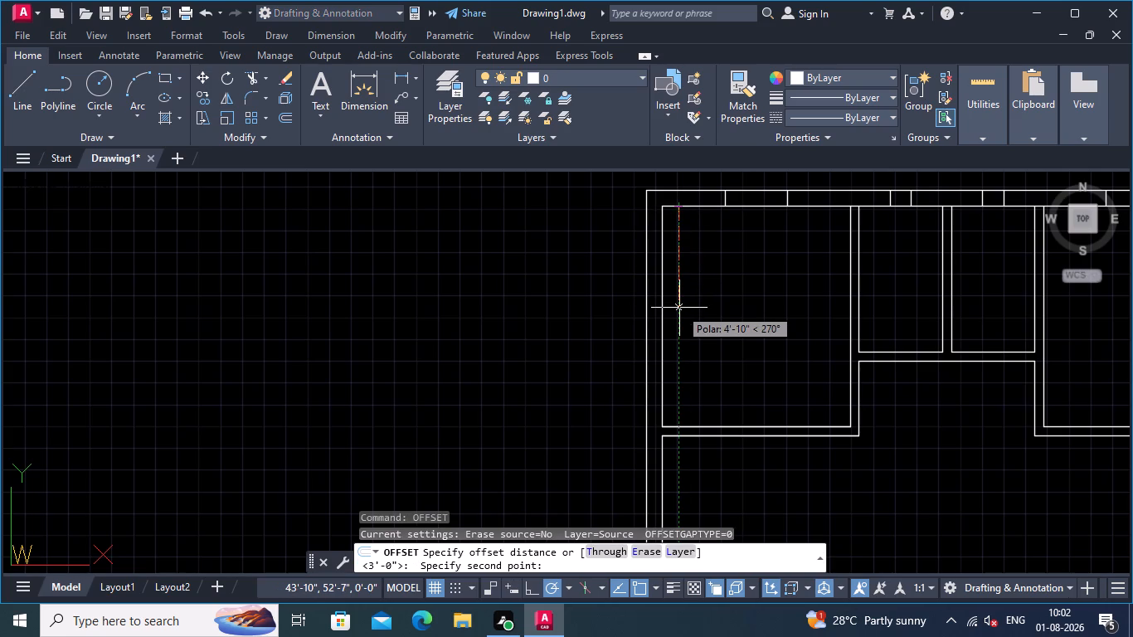
{"action": "key", "text": "3"}
{"action": "key", "text": "apostrophe"}
{"action": "key", "text": "Return"}
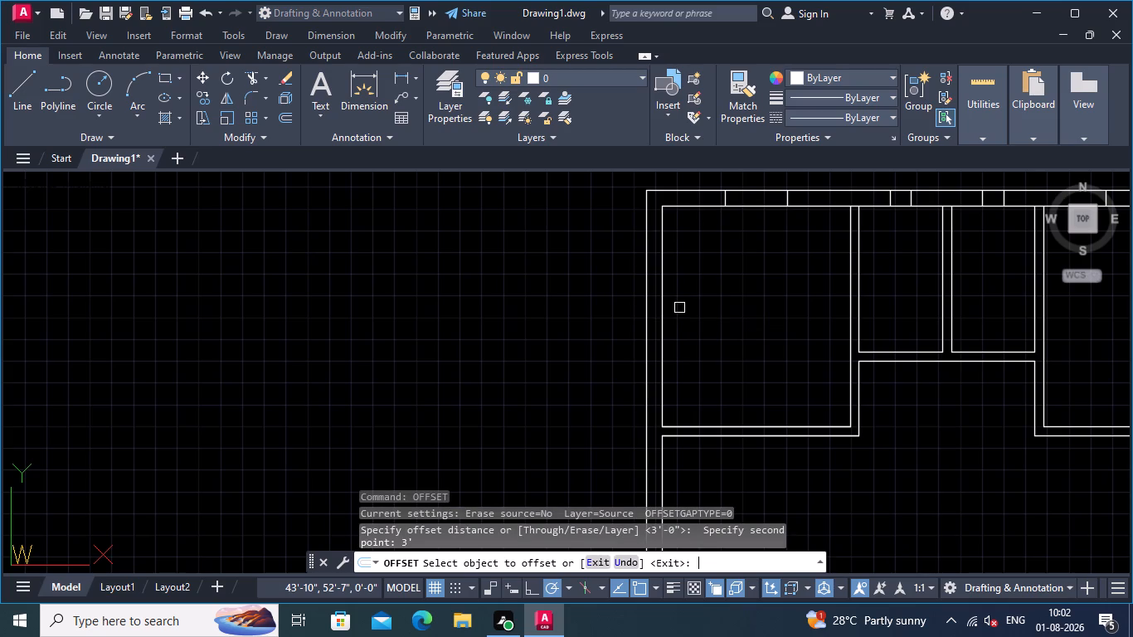
{"action": "left_click", "coordinate": [704, 204]}
{"action": "left_click", "coordinate": [698, 260]}
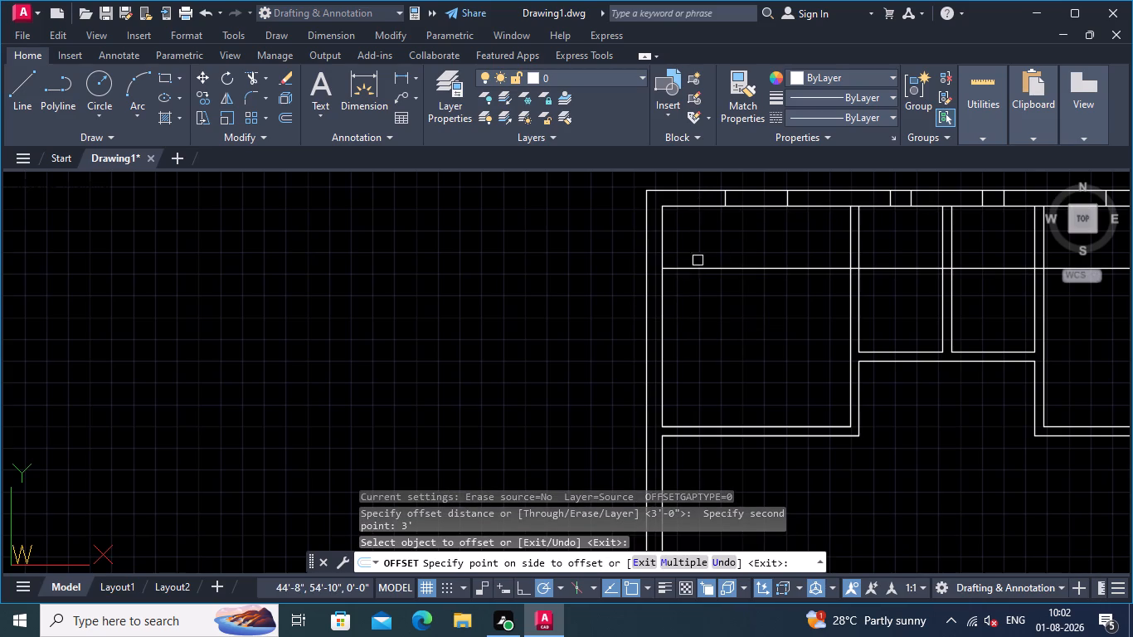
{"action": "left_click", "coordinate": [688, 427]}
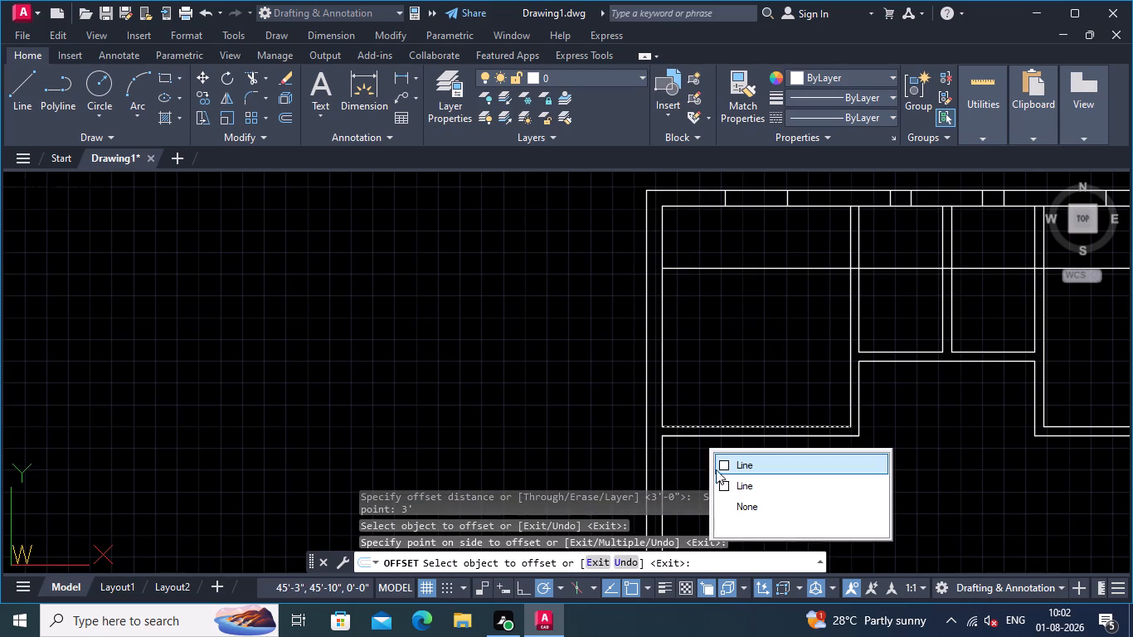
{"action": "left_click", "coordinate": [727, 468]}
{"action": "left_click", "coordinate": [712, 370]}
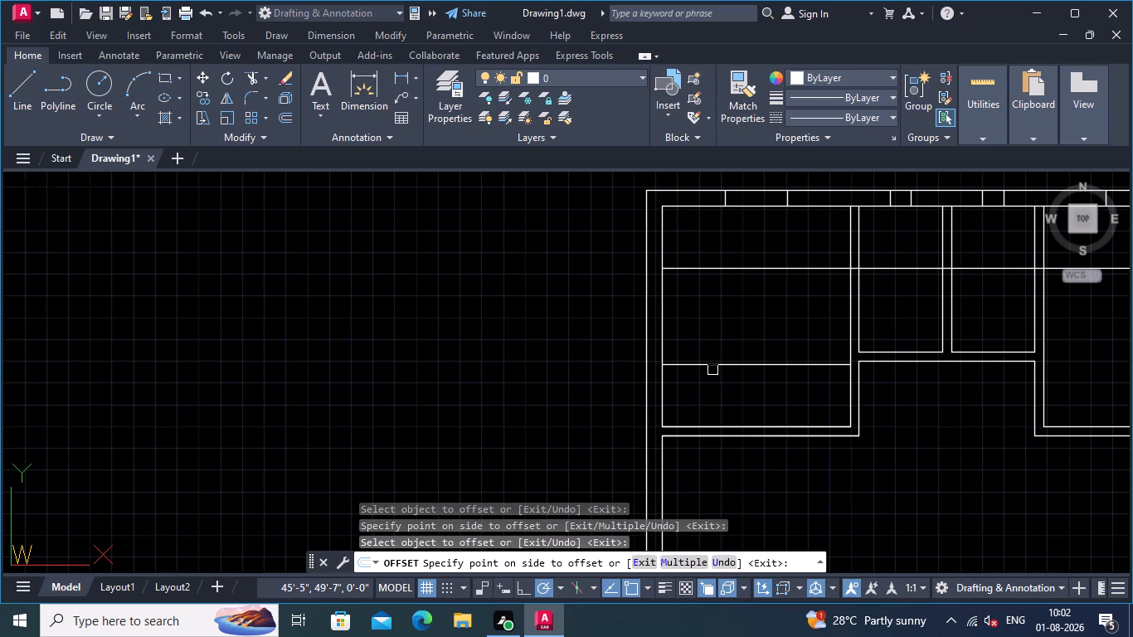
{"action": "scroll", "coordinate": [718, 306], "scroll_direction": "down", "scroll_amount": 1}
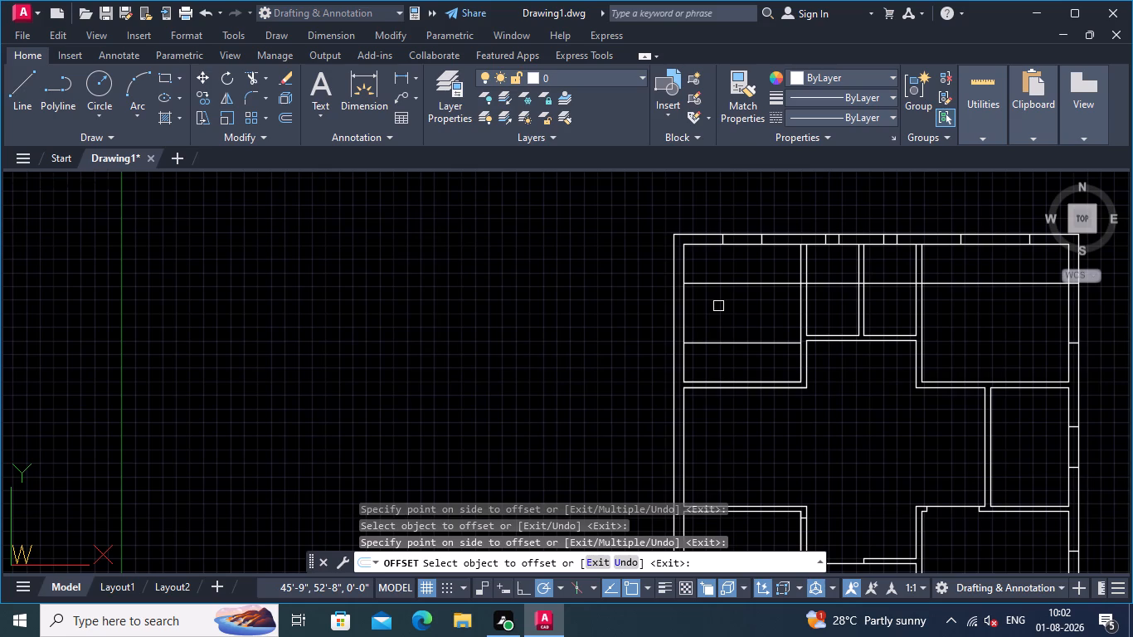
{"action": "key", "text": "Return"}
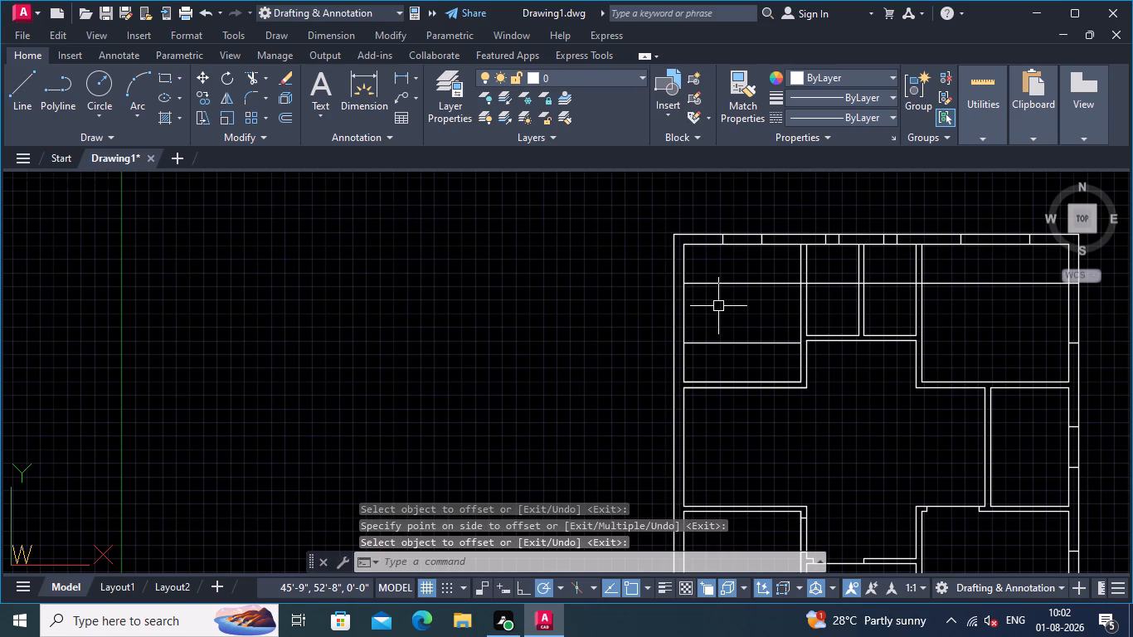
Extend the upper-left room's two horizontal offset lines to the outer line of the left outer wall.
{"action": "type", "text": "EX"}
{"action": "key", "text": "Return"}
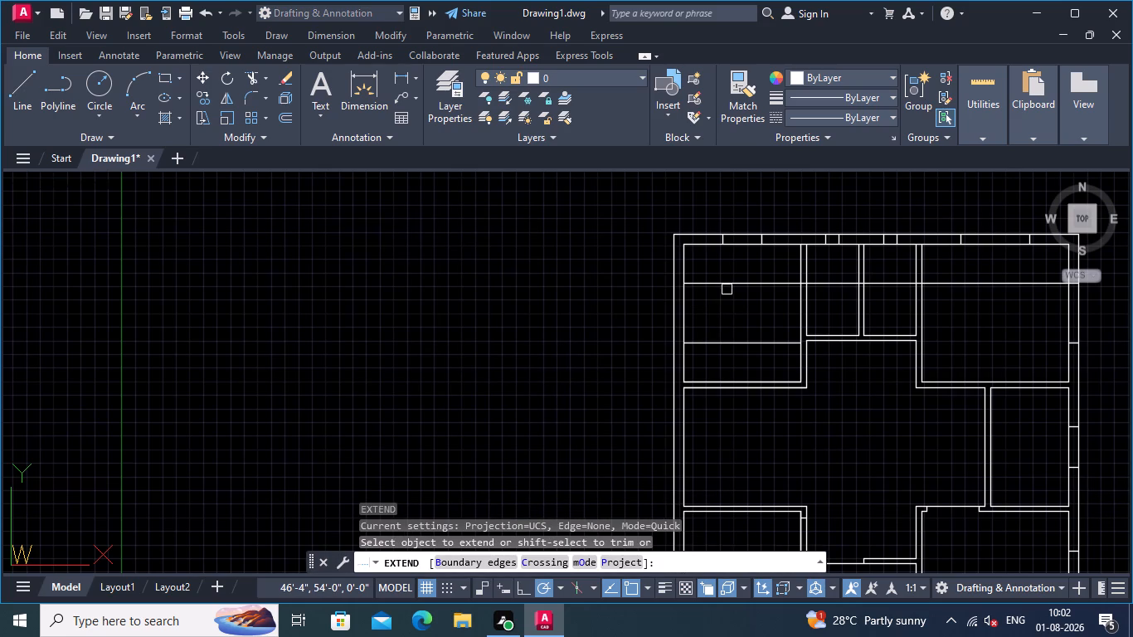
{"action": "left_click", "coordinate": [712, 281]}
{"action": "left_click", "coordinate": [705, 345]}
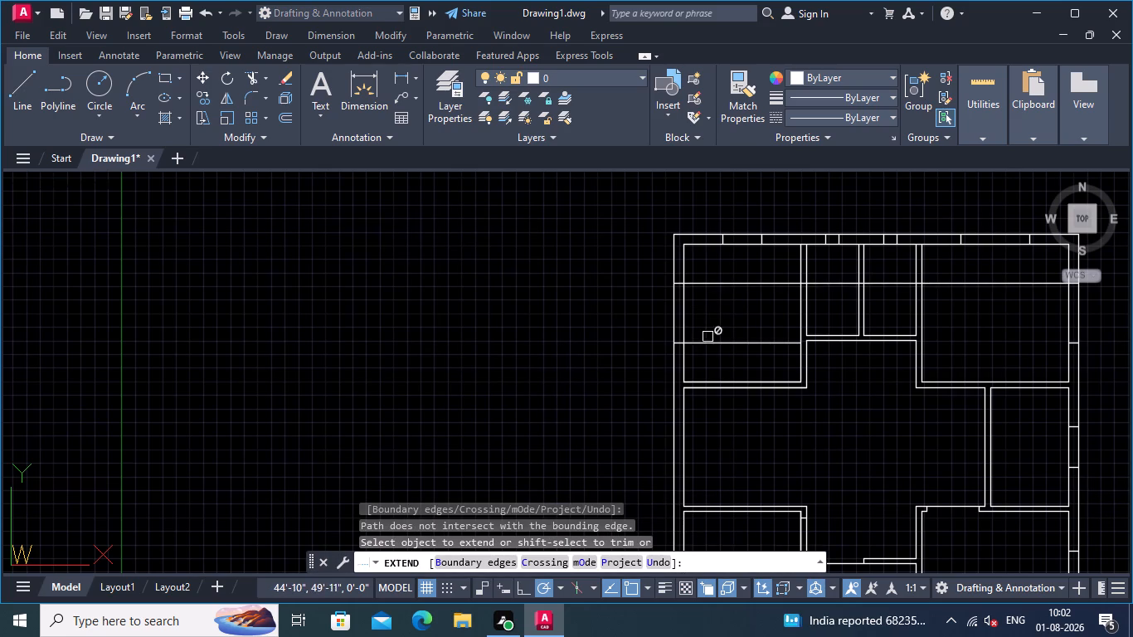
{"action": "key", "text": "Return"}
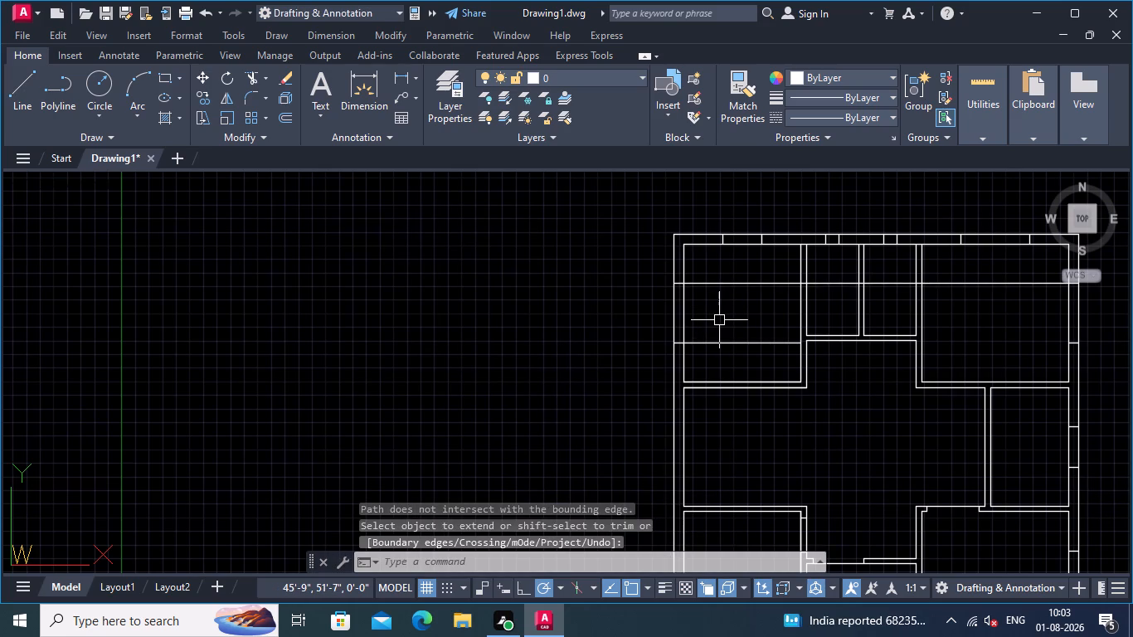
Trim both horizontal offset lines inside the upper-left room, leaving two jamb lines across the left outer wall.
{"action": "type", "text": "TR"}
{"action": "key", "text": "Return"}
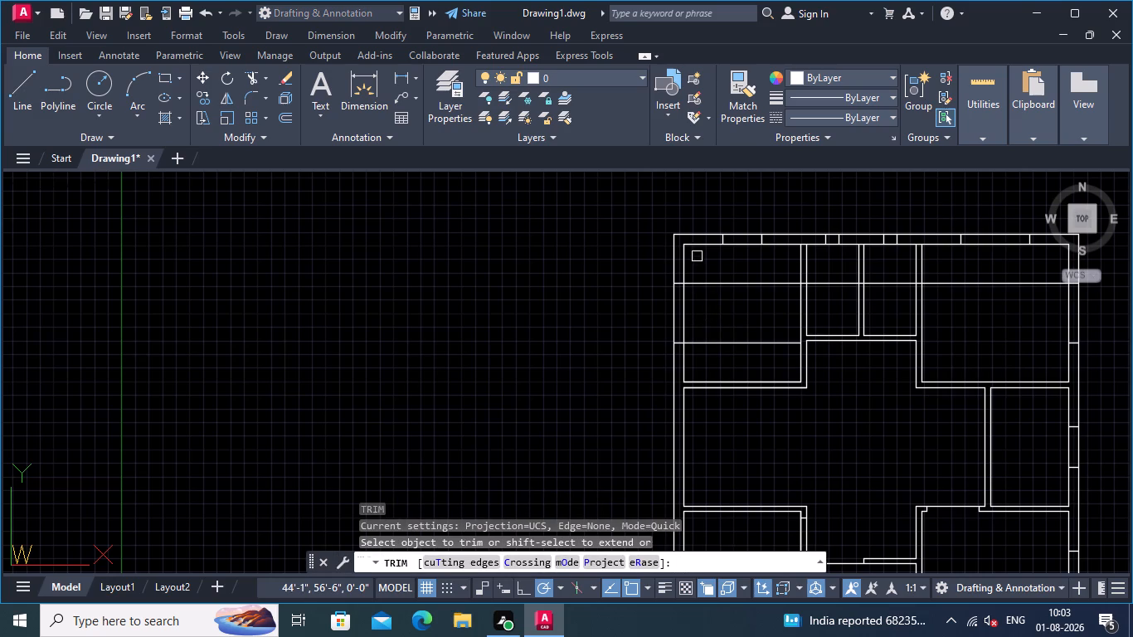
{"action": "left_click", "coordinate": [697, 256]}
{"action": "left_click", "coordinate": [715, 352]}
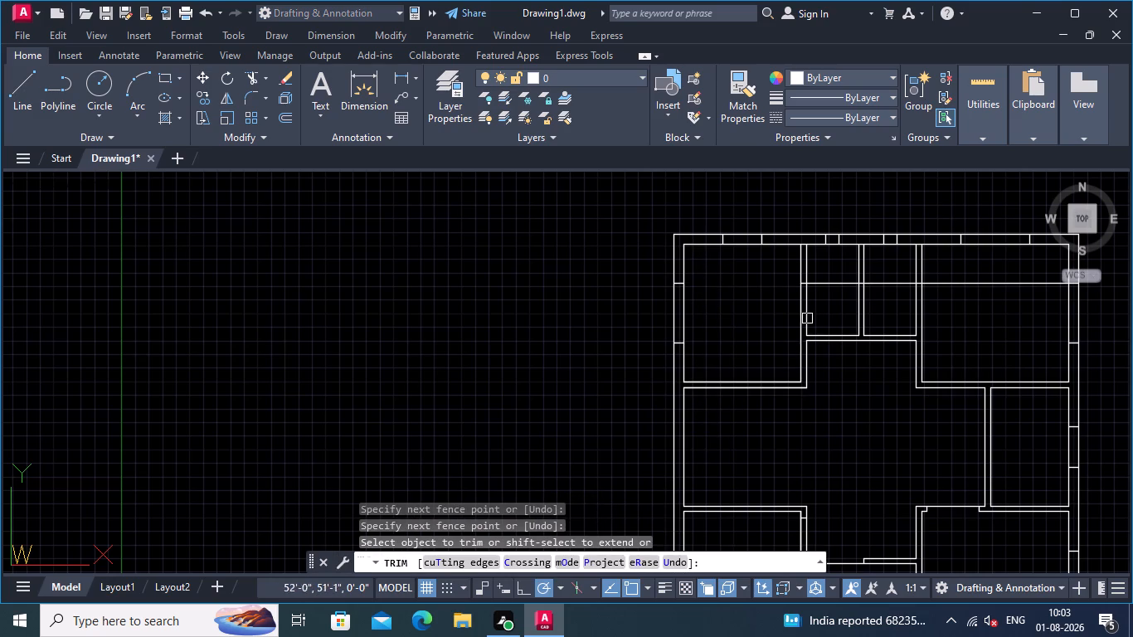
Trim the horizontal offset line out of the two small top rooms and the upper-right room, and end the Trim command.
{"action": "left_click", "coordinate": [839, 271]}
{"action": "left_click", "coordinate": [829, 322]}
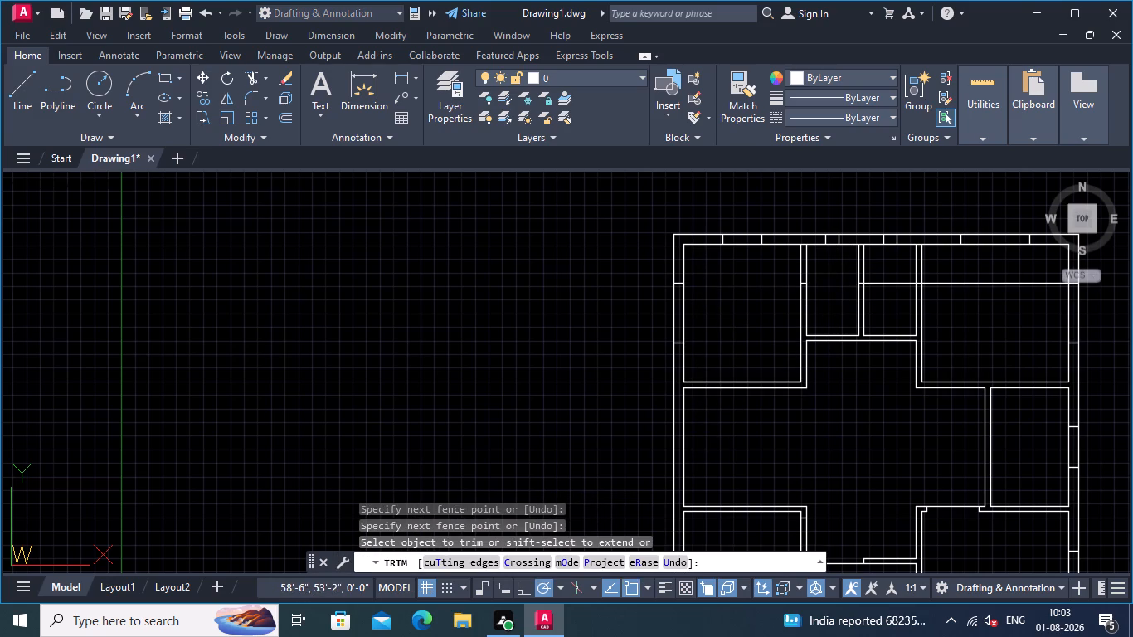
{"action": "left_click", "coordinate": [895, 268]}
{"action": "left_click", "coordinate": [892, 312]}
{"action": "left_click", "coordinate": [968, 266]}
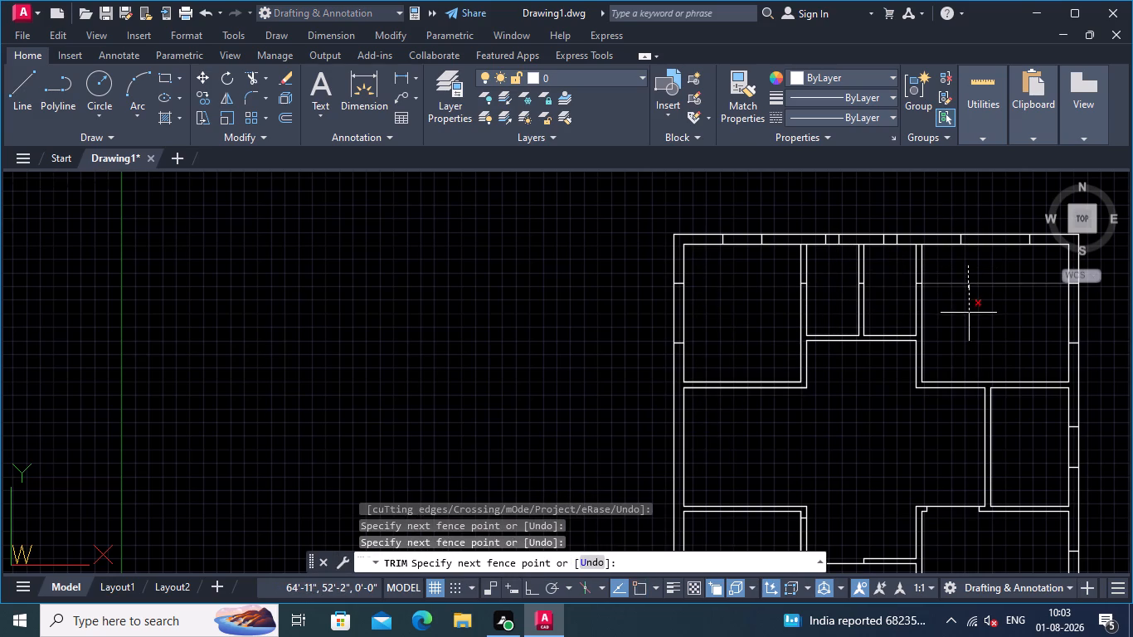
{"action": "left_click", "coordinate": [970, 313]}
{"action": "scroll", "coordinate": [969, 314], "scroll_direction": "down", "scroll_amount": 1}
{"action": "middle_click_drag", "start_coordinate": [969, 314], "coordinate": [886, 268]}
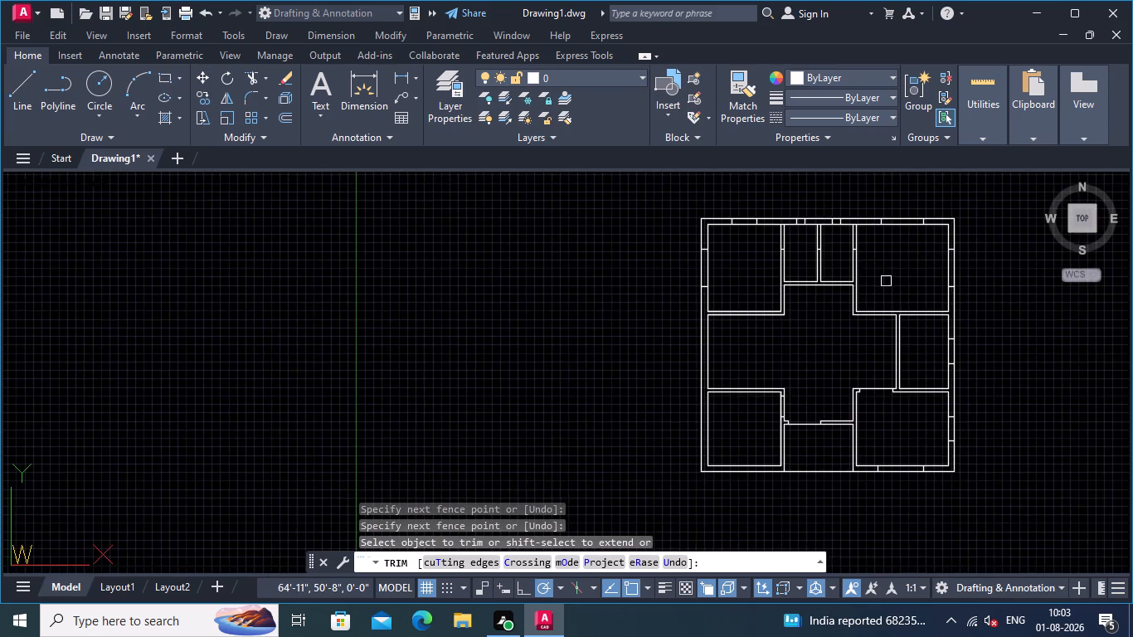
{"action": "scroll", "coordinate": [886, 281], "scroll_direction": "up", "scroll_amount": 1}
{"action": "key", "text": "Return"}
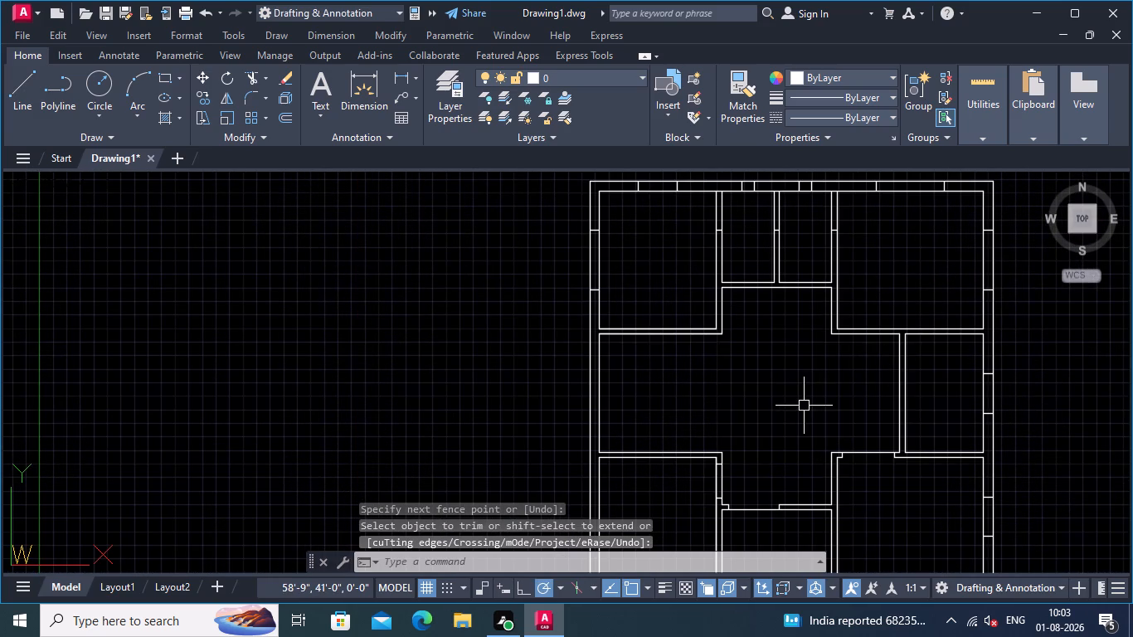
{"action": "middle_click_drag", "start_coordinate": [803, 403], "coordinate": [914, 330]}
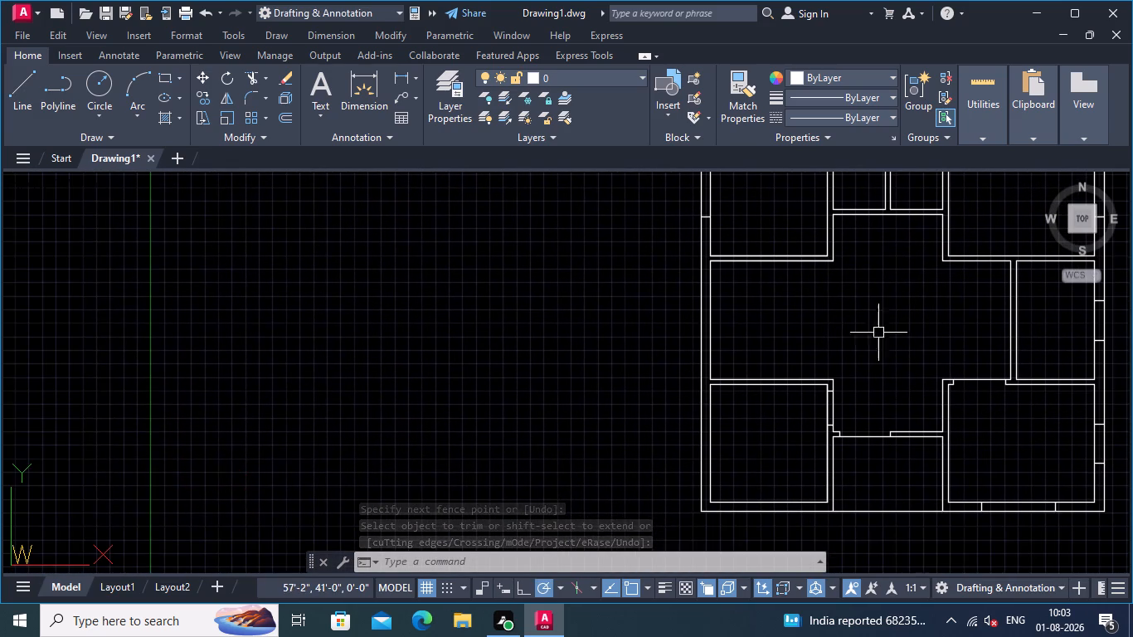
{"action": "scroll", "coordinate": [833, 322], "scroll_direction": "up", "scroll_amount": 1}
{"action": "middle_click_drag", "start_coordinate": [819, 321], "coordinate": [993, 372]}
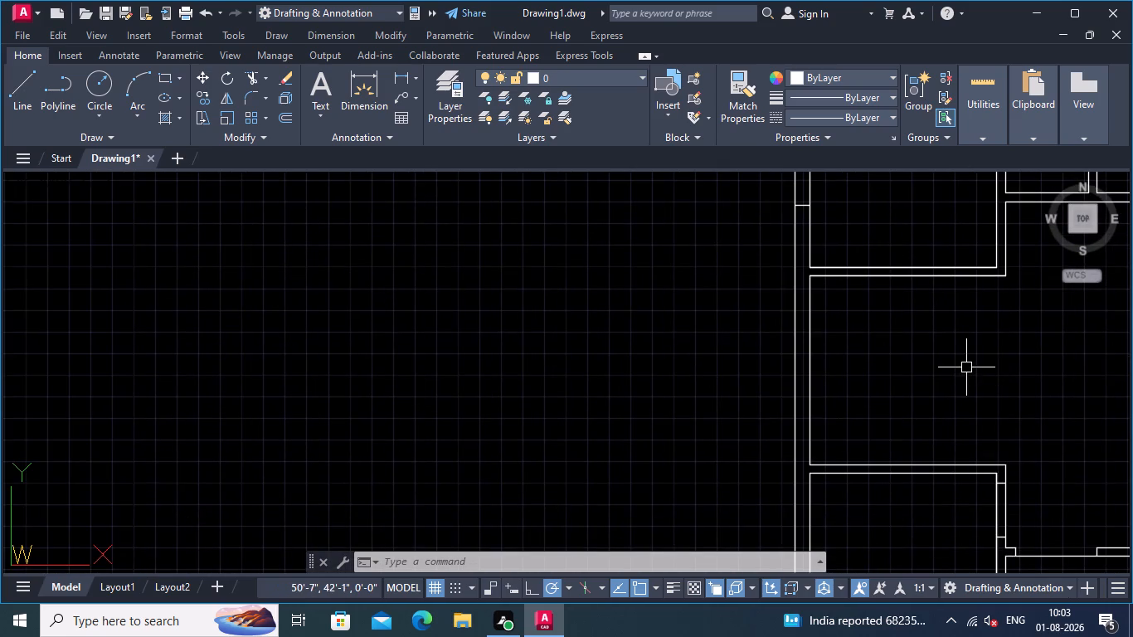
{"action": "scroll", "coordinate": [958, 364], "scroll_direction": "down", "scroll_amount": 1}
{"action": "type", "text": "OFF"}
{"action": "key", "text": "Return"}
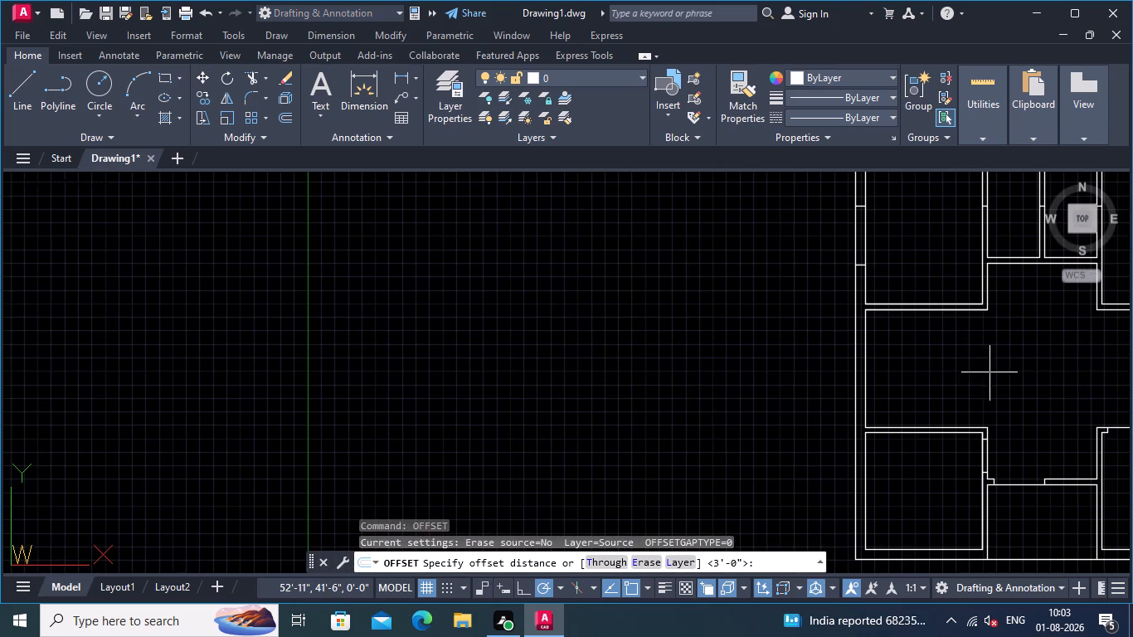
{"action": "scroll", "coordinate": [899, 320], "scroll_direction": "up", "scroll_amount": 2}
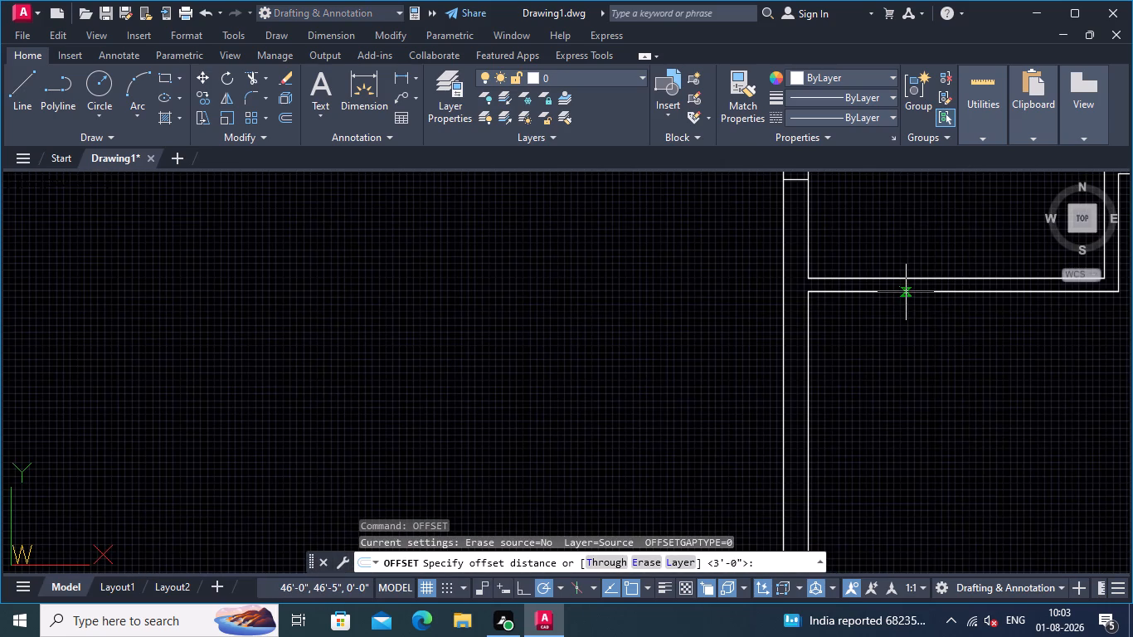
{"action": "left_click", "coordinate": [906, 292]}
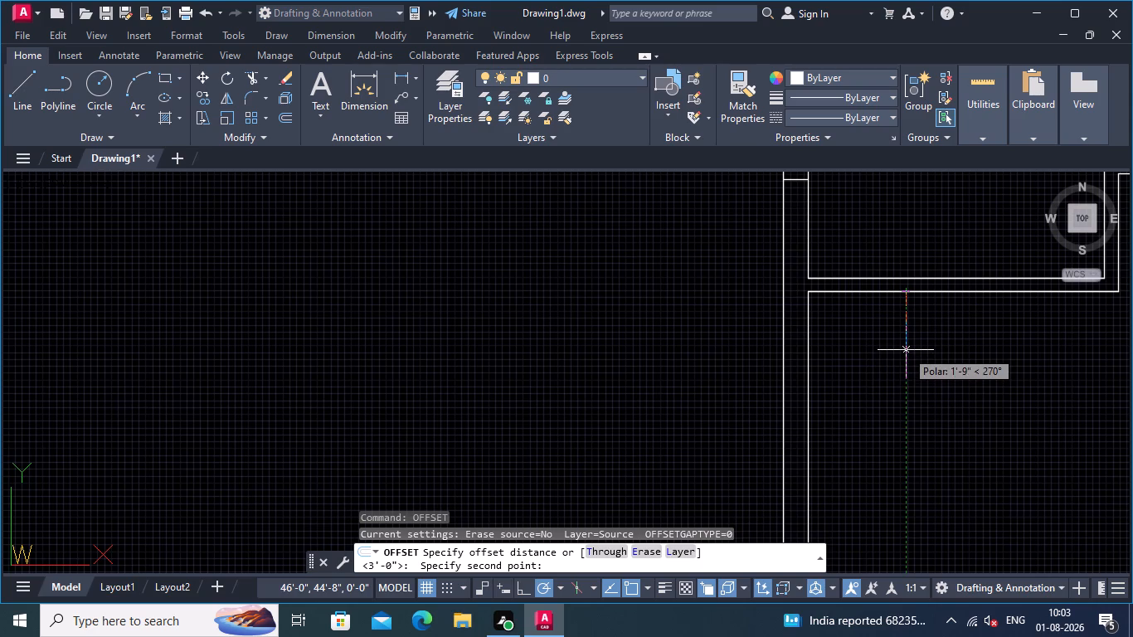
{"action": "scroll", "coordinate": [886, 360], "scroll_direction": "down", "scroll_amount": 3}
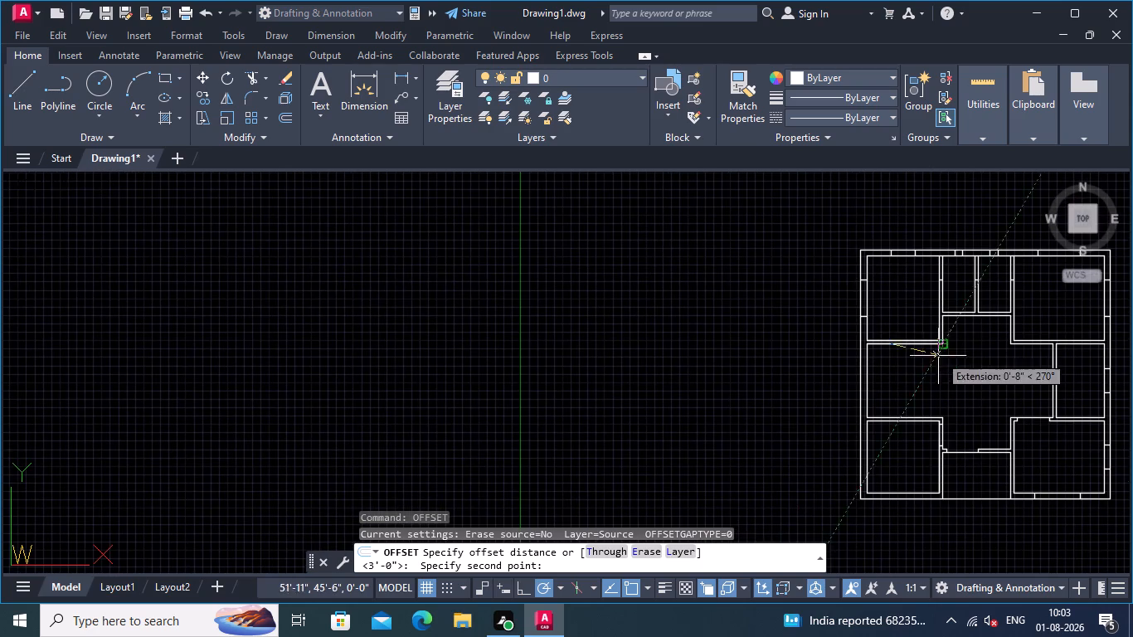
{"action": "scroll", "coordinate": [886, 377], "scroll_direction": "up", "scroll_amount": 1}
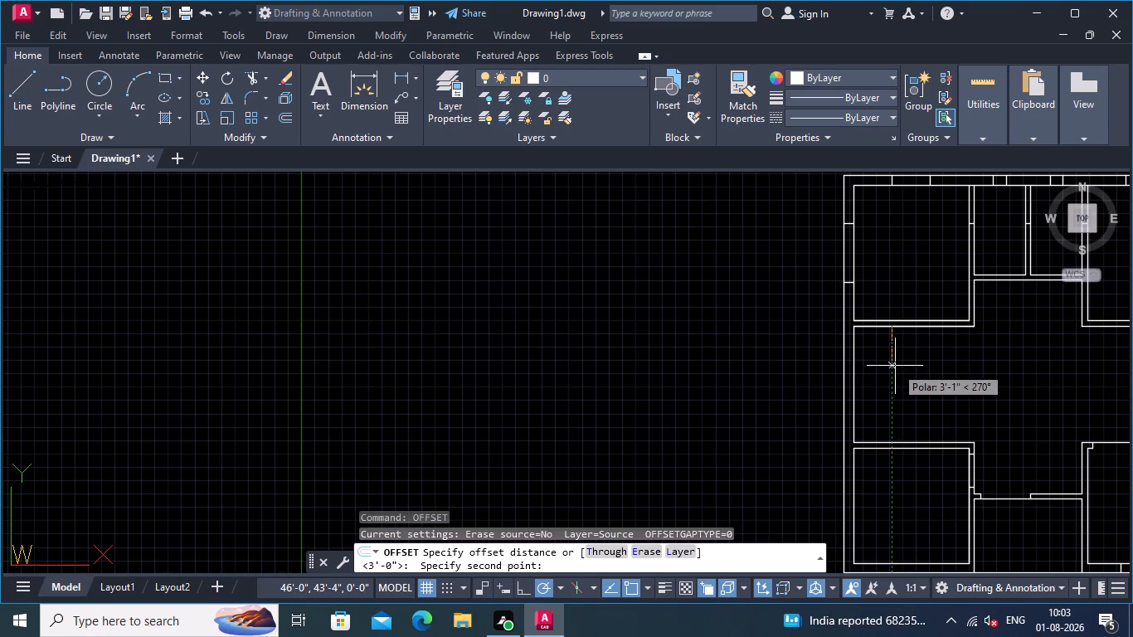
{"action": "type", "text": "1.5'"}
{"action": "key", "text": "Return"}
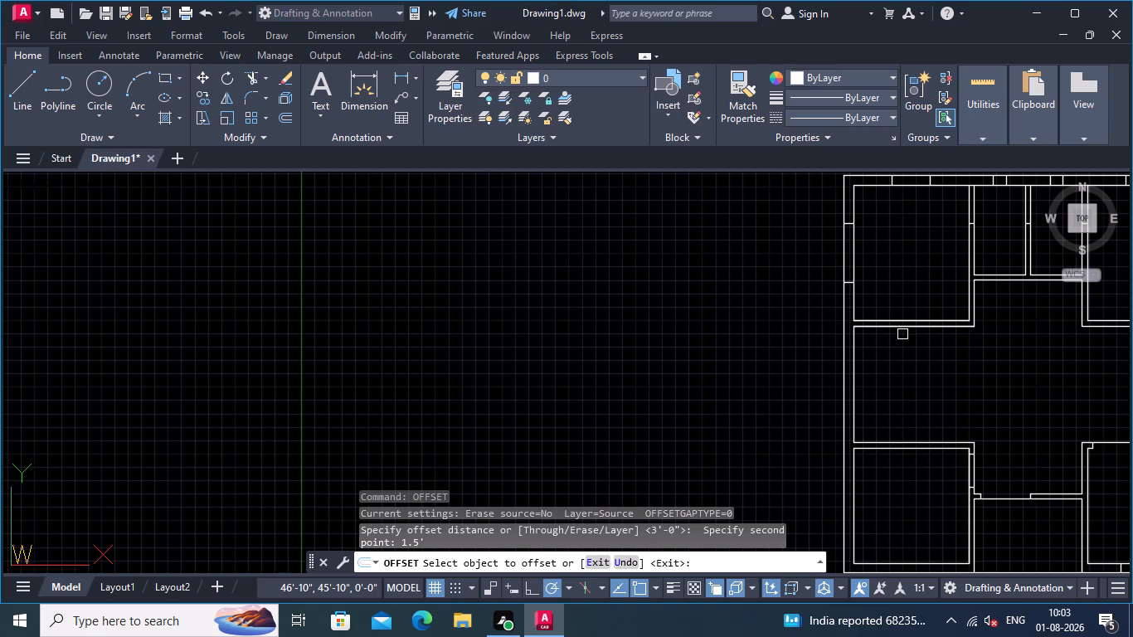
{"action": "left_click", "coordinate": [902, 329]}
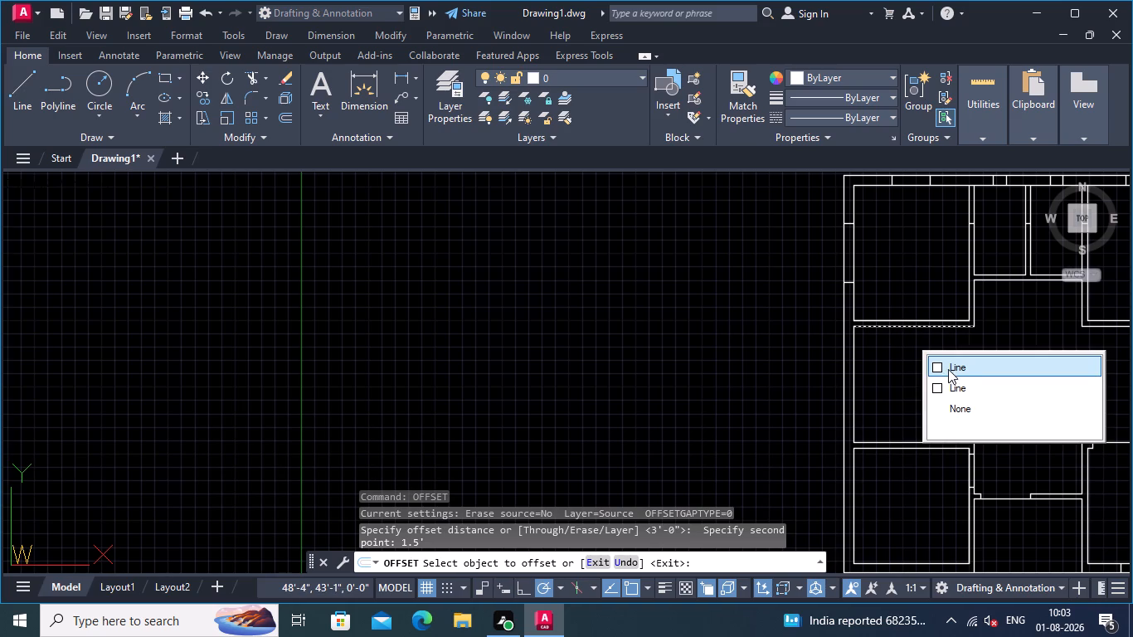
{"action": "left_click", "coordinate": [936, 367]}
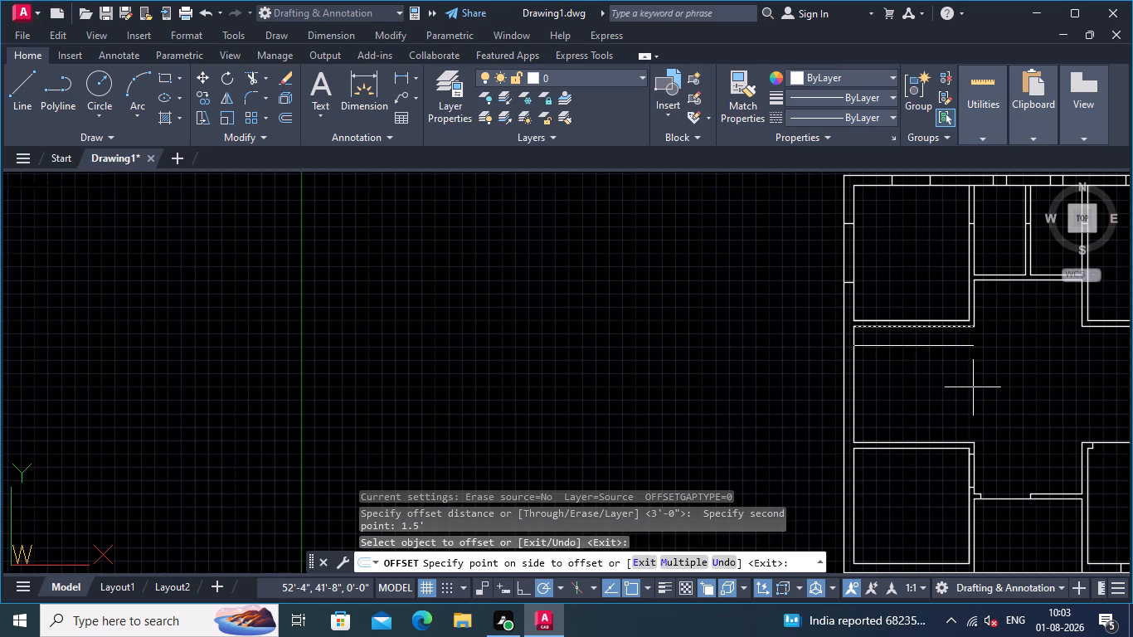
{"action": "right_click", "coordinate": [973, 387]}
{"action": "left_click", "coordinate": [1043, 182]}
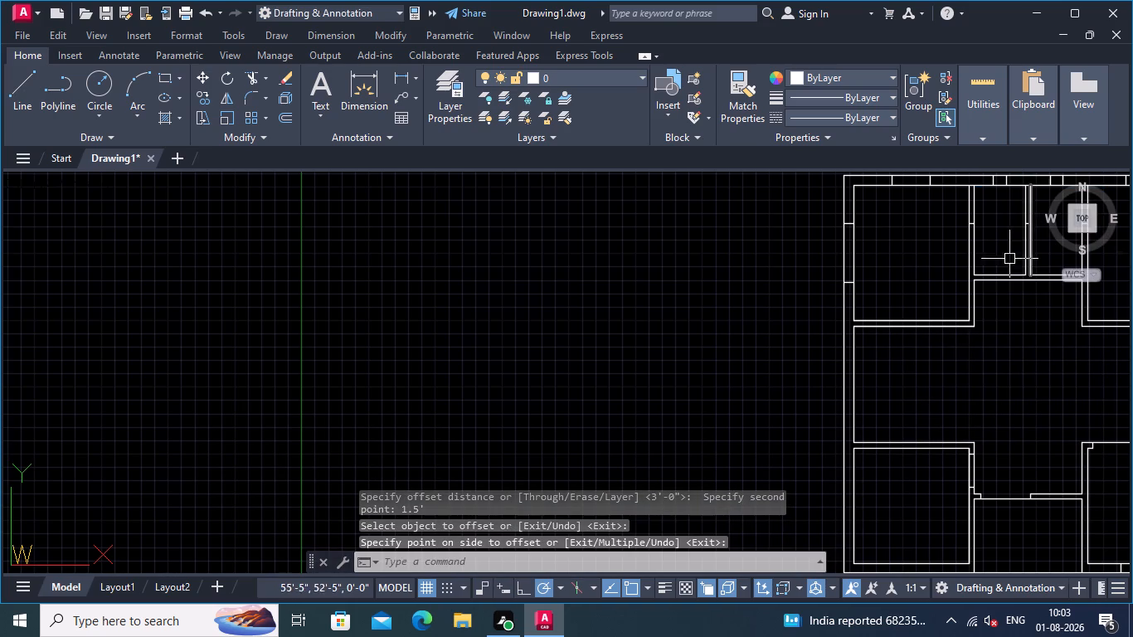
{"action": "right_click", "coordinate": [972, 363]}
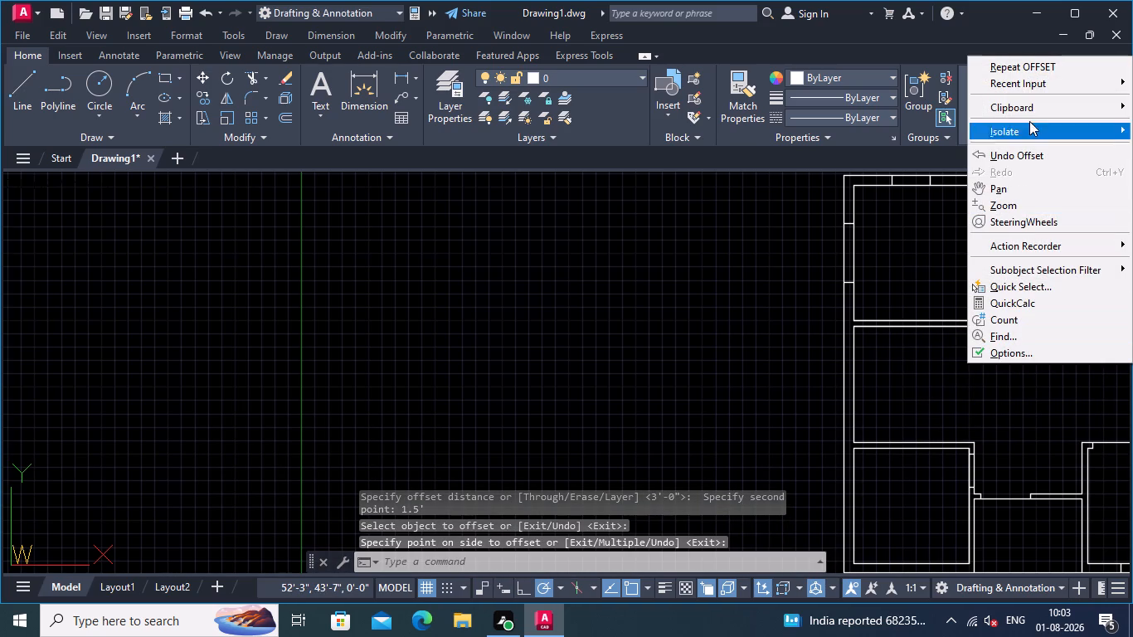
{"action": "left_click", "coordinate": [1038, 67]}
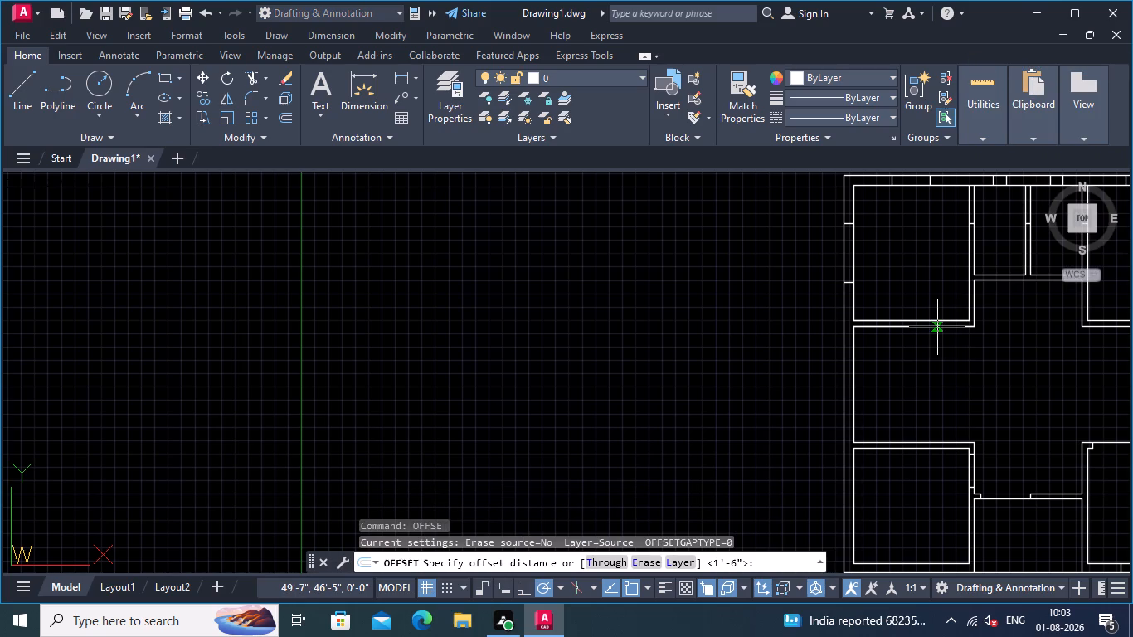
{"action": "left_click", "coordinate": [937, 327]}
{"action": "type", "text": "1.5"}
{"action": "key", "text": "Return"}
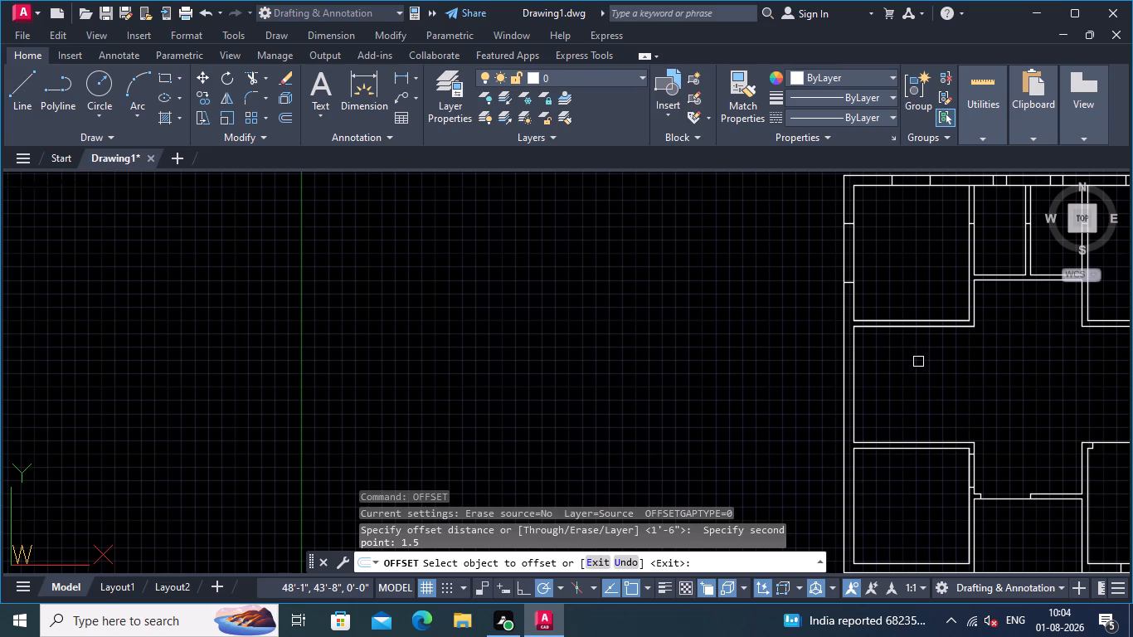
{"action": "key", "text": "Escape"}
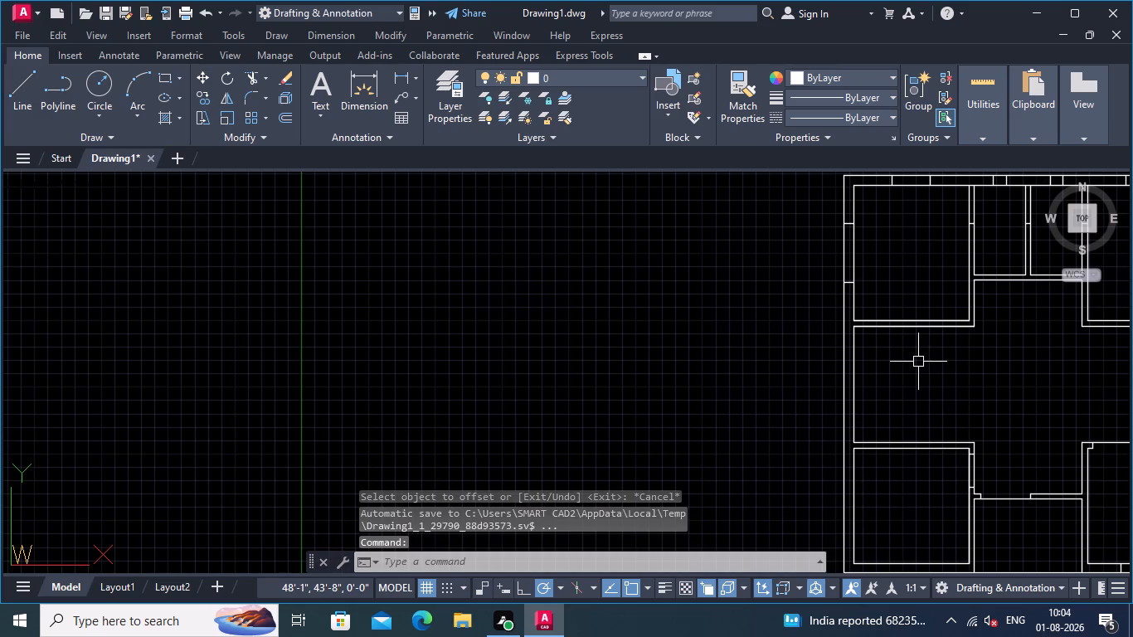
Offset the top and bottom wall lines at the central hall's left end 1.5' into the hall.
{"action": "type", "text": "OFF"}
{"action": "key", "text": "Return"}
{"action": "key", "text": "apostrophe"}
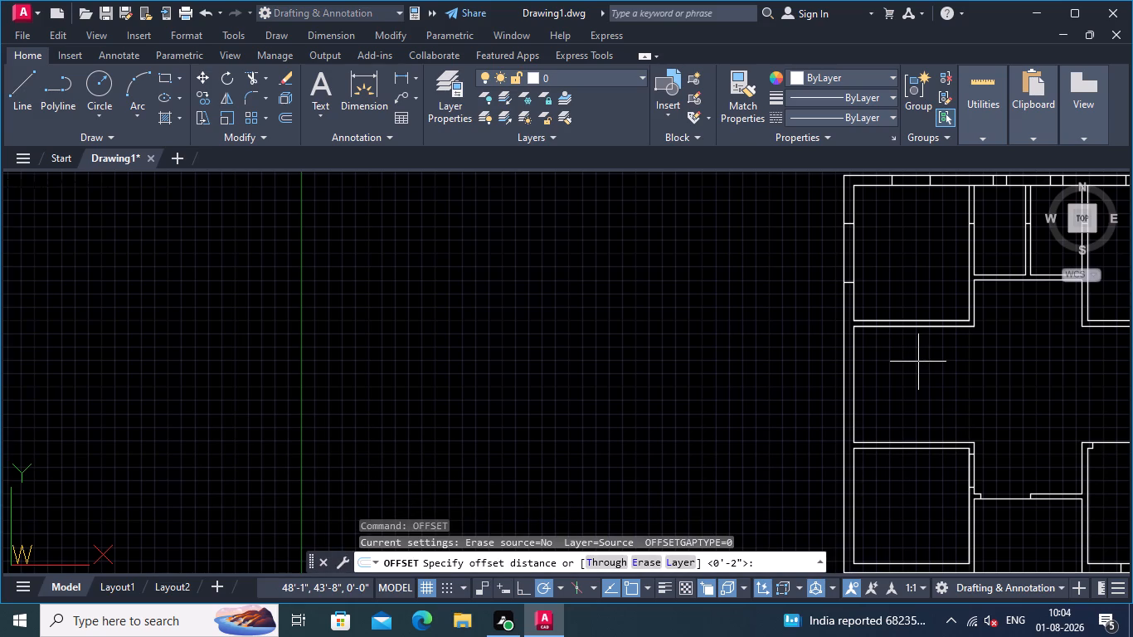
{"action": "type", "text": "1.5"}
{"action": "key", "text": "apostrophe"}
{"action": "key", "text": "Return"}
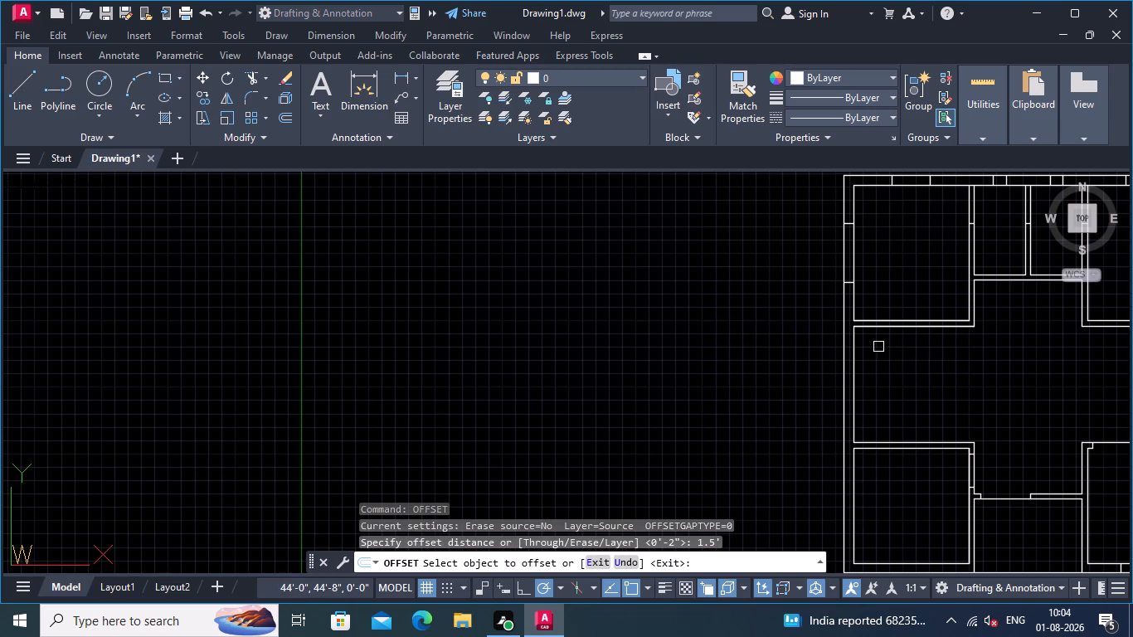
{"action": "left_click", "coordinate": [908, 328]}
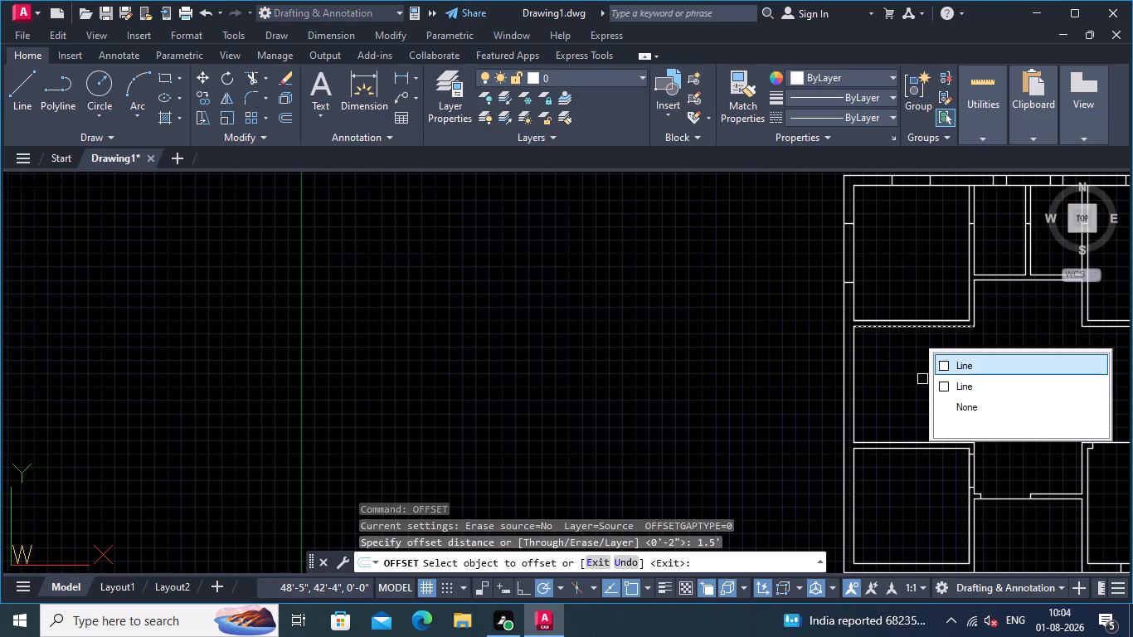
{"action": "left_click", "coordinate": [946, 367]}
{"action": "left_click", "coordinate": [945, 364]}
{"action": "left_click", "coordinate": [946, 364]}
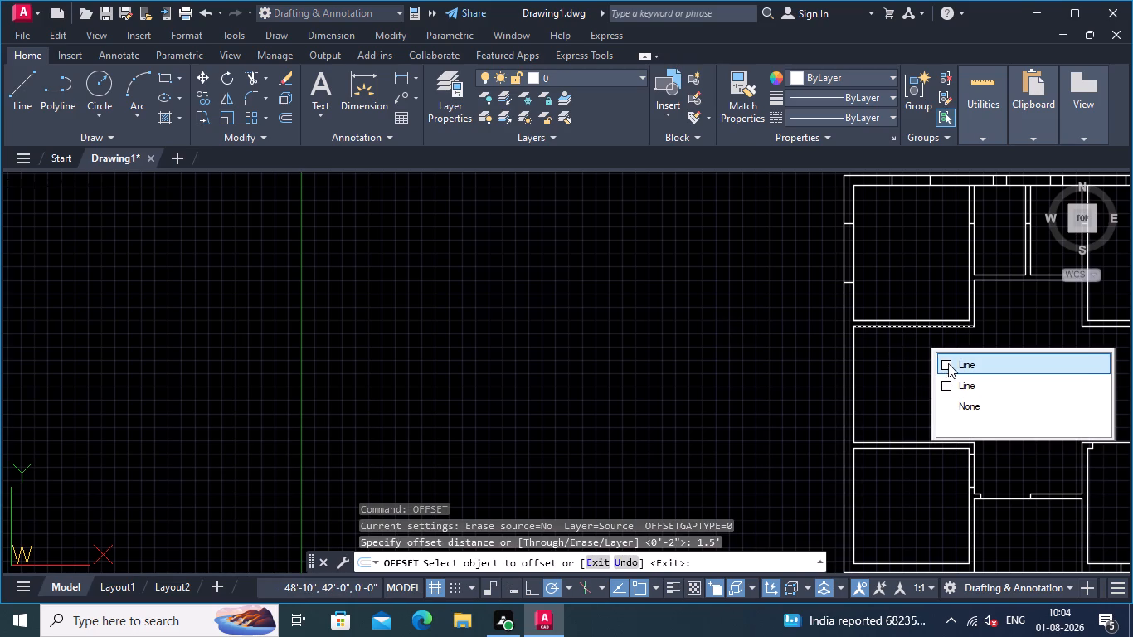
{"action": "left_click", "coordinate": [939, 380]}
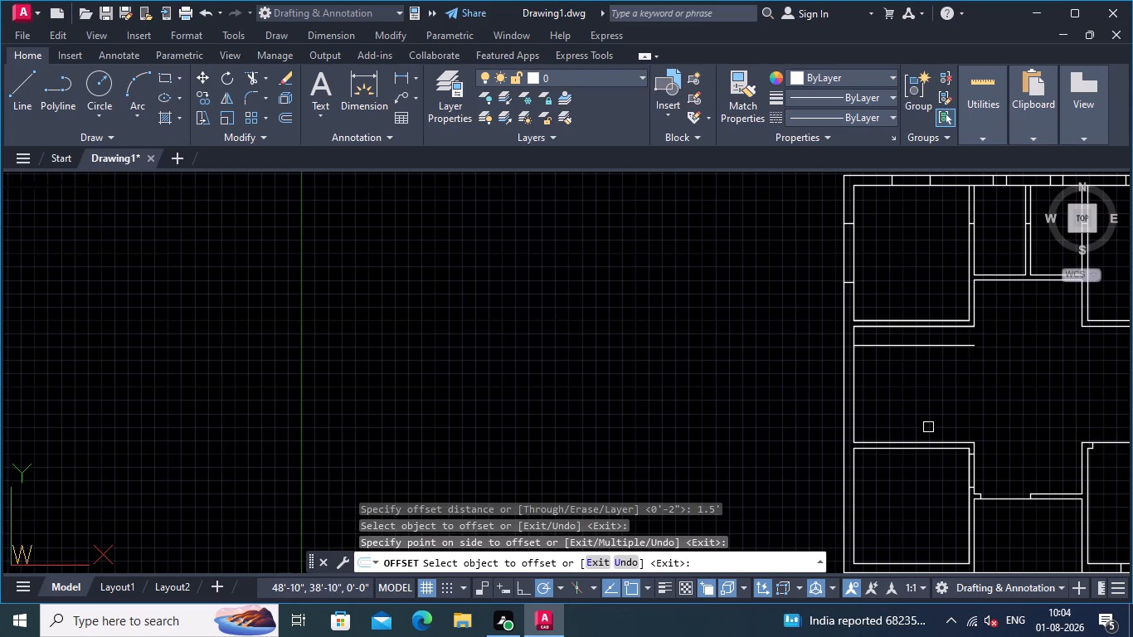
{"action": "left_click", "coordinate": [926, 439]}
{"action": "left_click", "coordinate": [926, 427]}
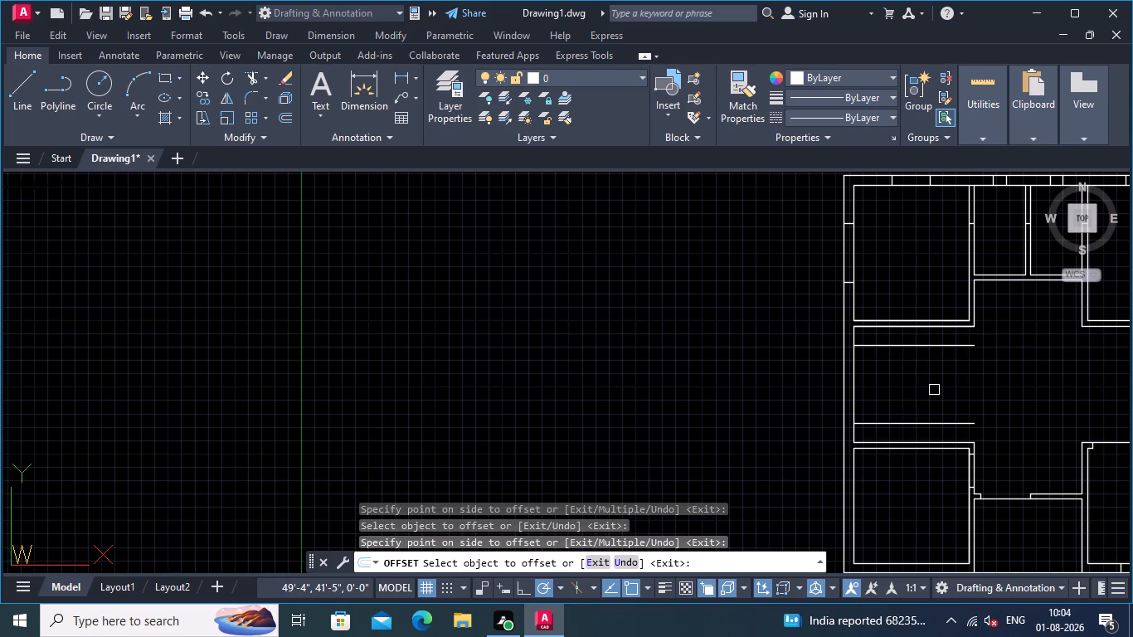
{"action": "middle_click_drag", "start_coordinate": [925, 389], "coordinate": [916, 394]}
{"action": "scroll", "coordinate": [911, 394], "scroll_direction": "down", "scroll_amount": 1}
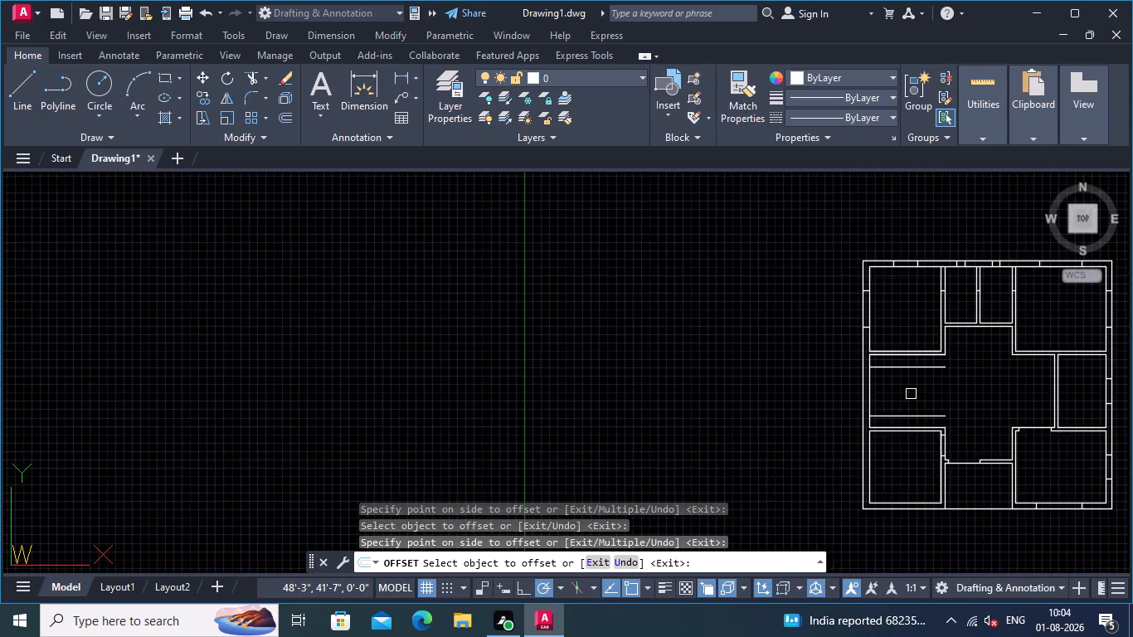
{"action": "scroll", "coordinate": [911, 394], "scroll_direction": "up", "scroll_amount": 2}
{"action": "scroll", "coordinate": [911, 394], "scroll_direction": "down", "scroll_amount": 1}
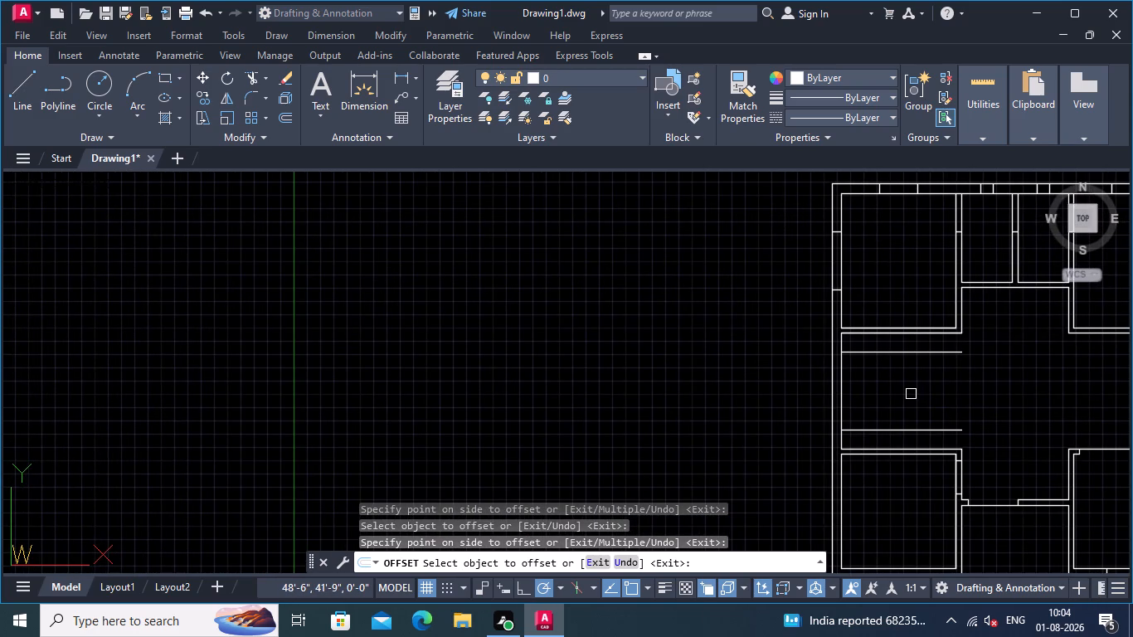
{"action": "key", "text": "Return"}
Extend the hall's two horizontal offset lines to the outer line of the left outer wall.
{"action": "type", "text": "EX"}
{"action": "key", "text": "Return"}
{"action": "key", "text": "apostrophe"}
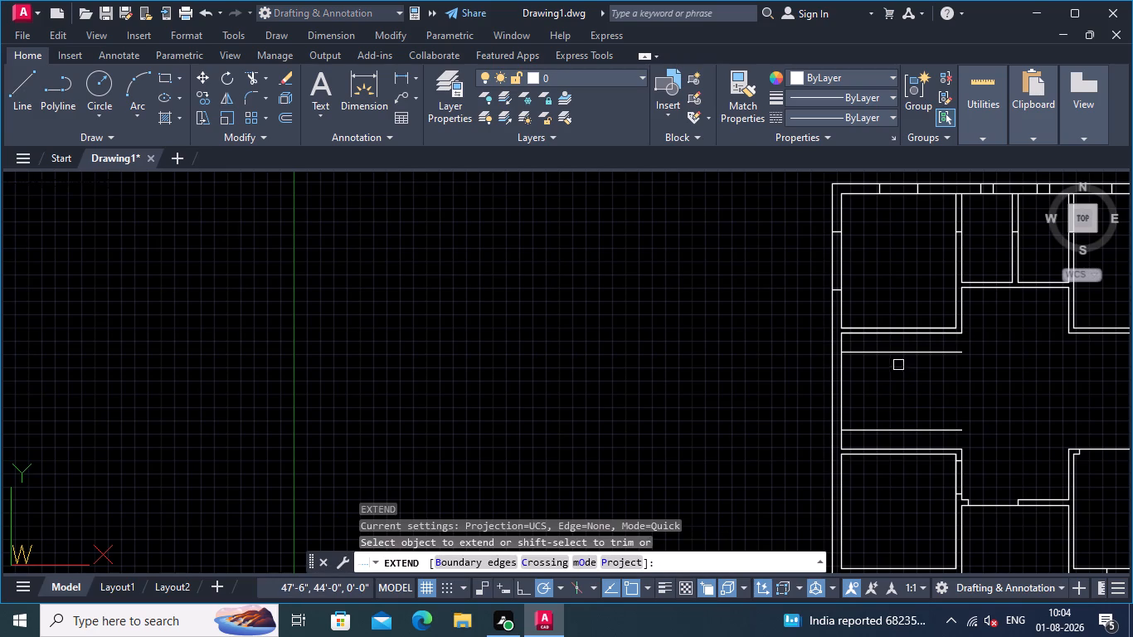
{"action": "left_click", "coordinate": [887, 350]}
{"action": "left_click", "coordinate": [883, 432]}
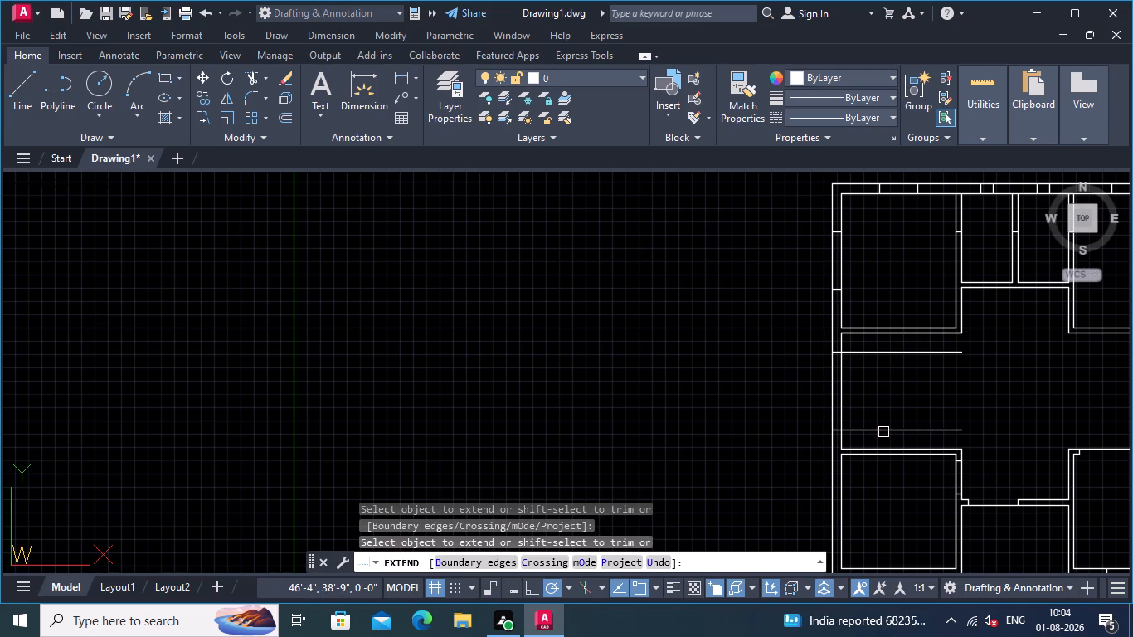
{"action": "key", "text": "Return"}
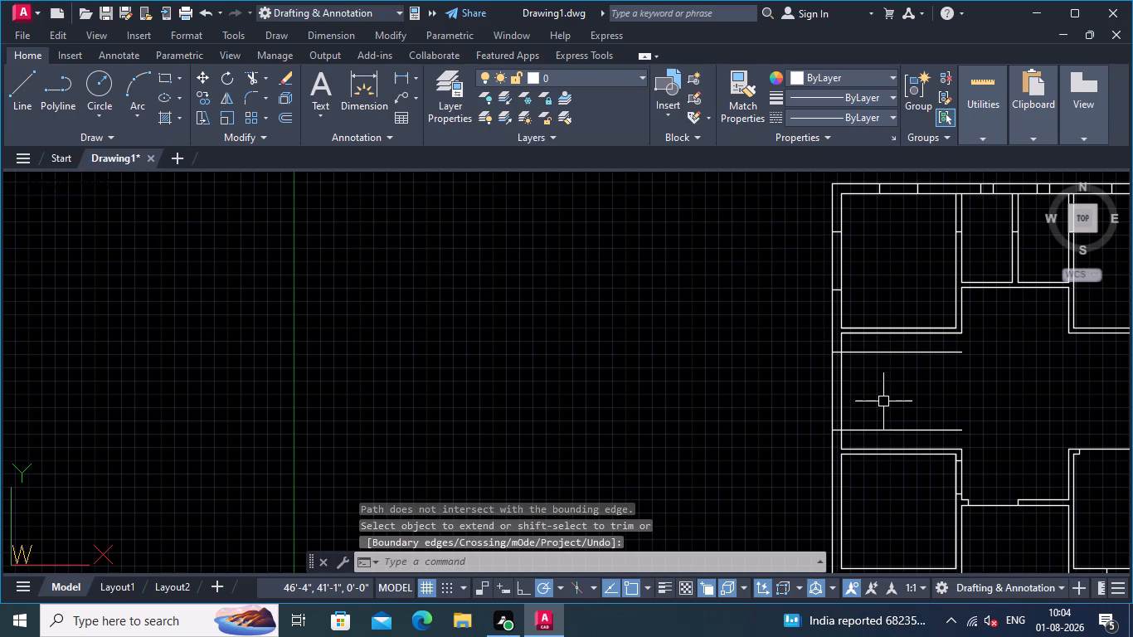
Trim both horizontal offset lines inside the hall, leaving two jamb lines across the left outer wall.
{"action": "type", "text": "TR"}
{"action": "key", "text": "Return"}
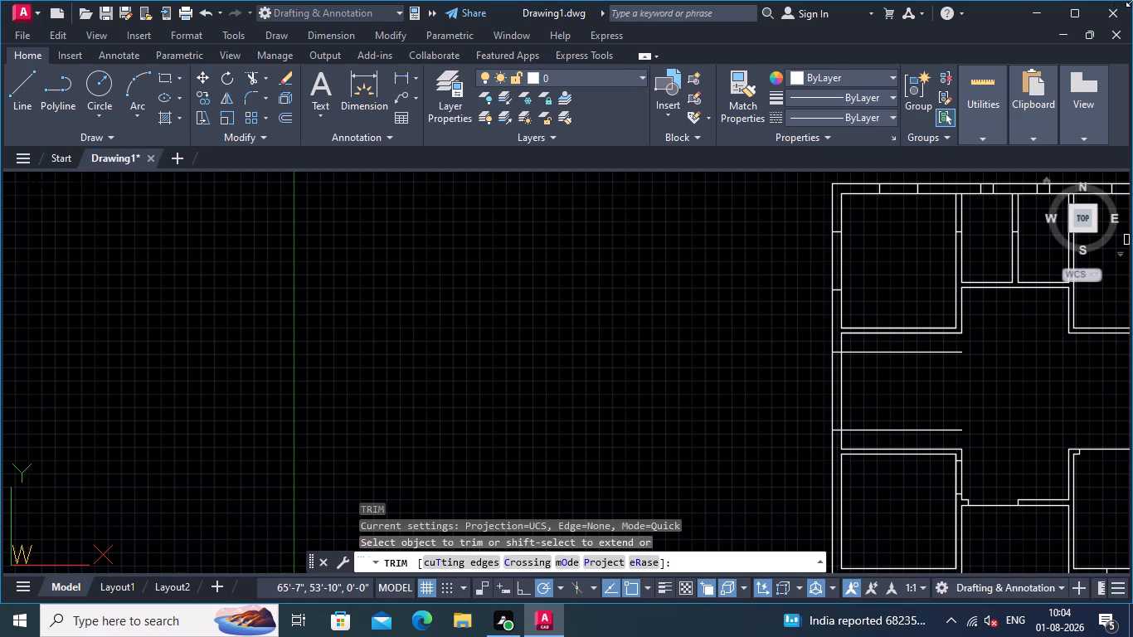
{"action": "left_click", "coordinate": [883, 348]}
{"action": "left_click", "coordinate": [887, 427]}
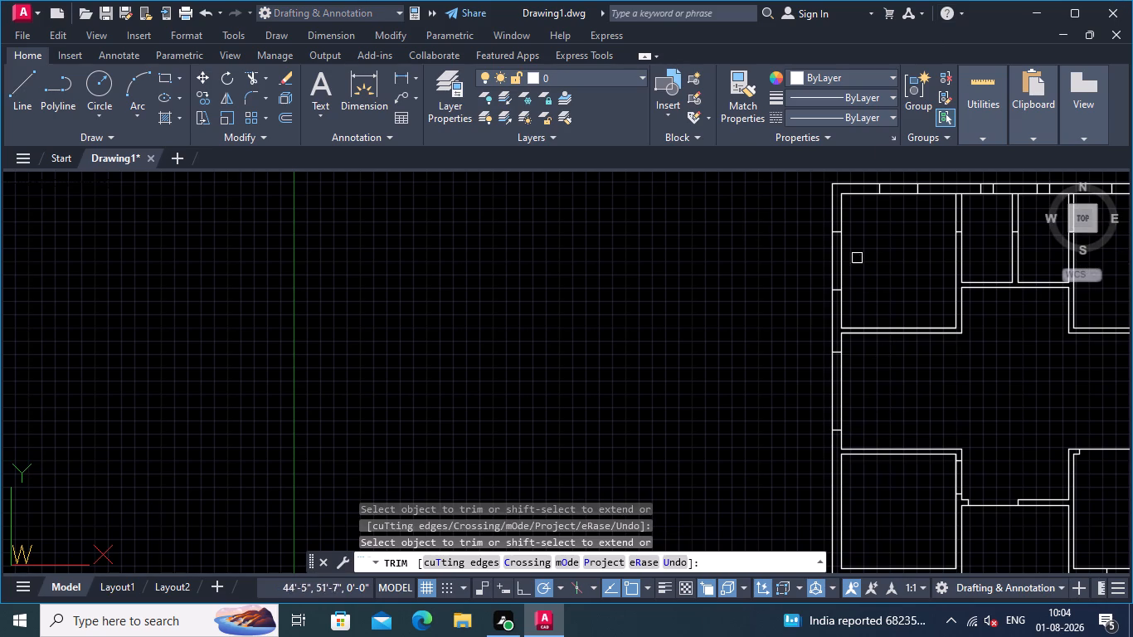
{"action": "middle_click_drag", "start_coordinate": [782, 408], "coordinate": [645, 286]}
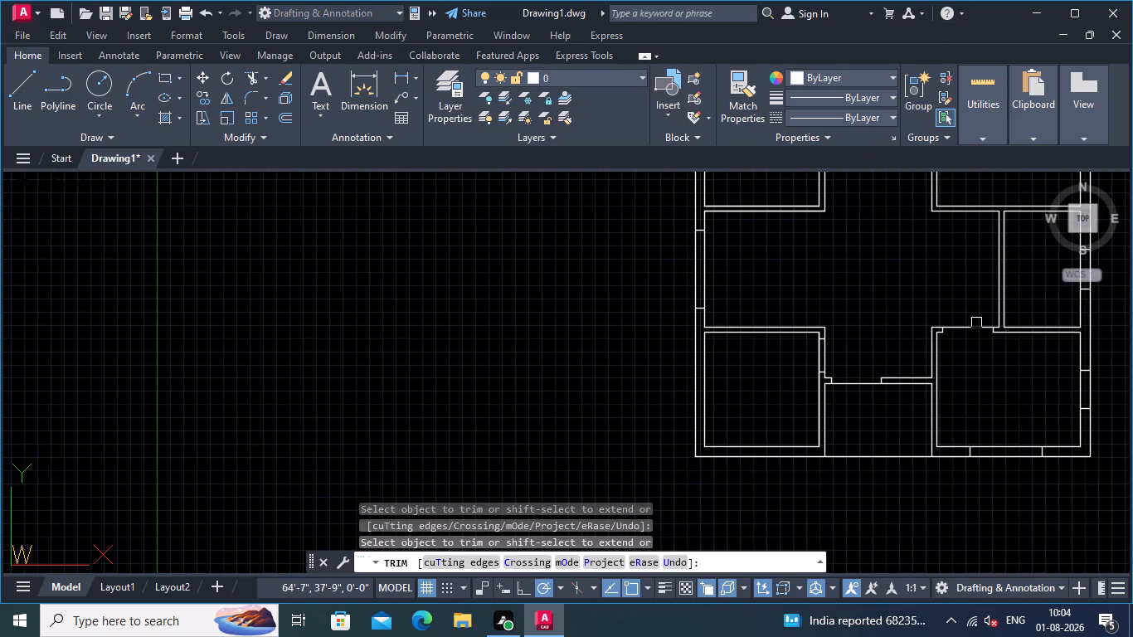
{"action": "middle_click_drag", "start_coordinate": [859, 299], "coordinate": [852, 276]}
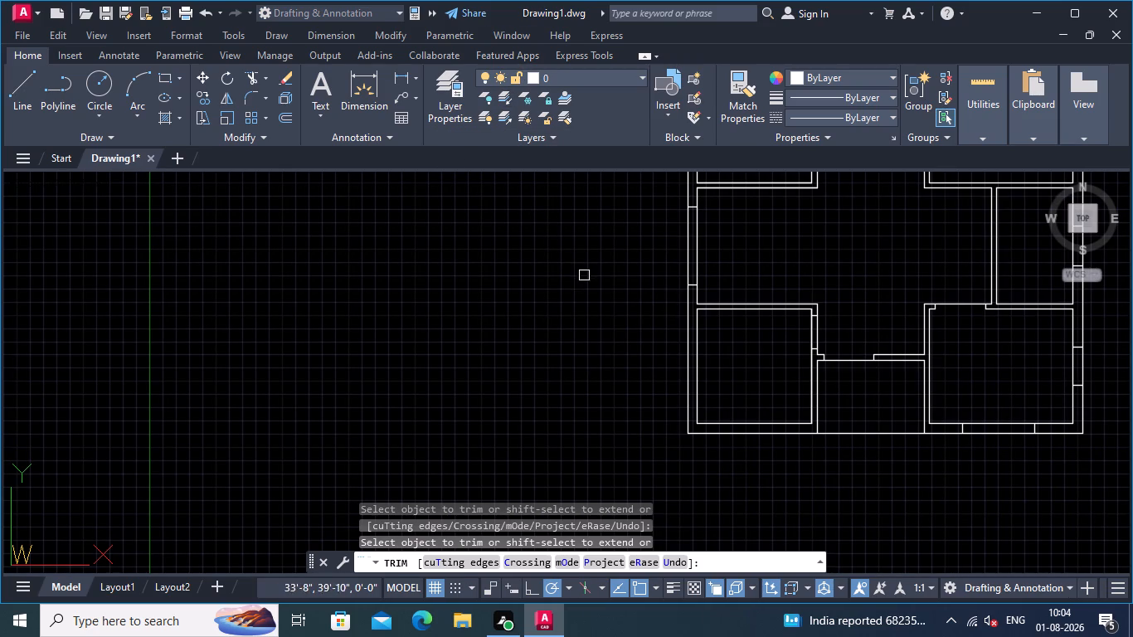
Offset the hall's lower jamb line in the left outer wall 3' down, beside the lower-left room.
{"action": "middle_click_drag", "start_coordinate": [742, 281], "coordinate": [742, 205]}
{"action": "middle_click_drag", "start_coordinate": [743, 270], "coordinate": [741, 285]}
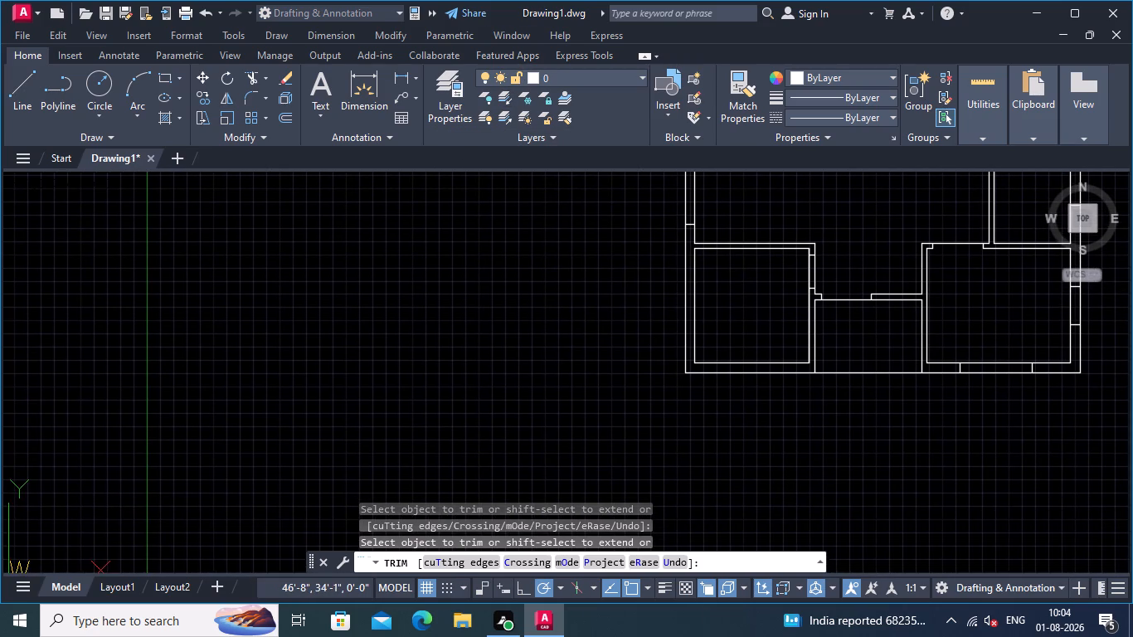
{"action": "middle_click_drag", "start_coordinate": [741, 285], "coordinate": [740, 286]}
{"action": "middle_click_drag", "start_coordinate": [746, 207], "coordinate": [736, 213]}
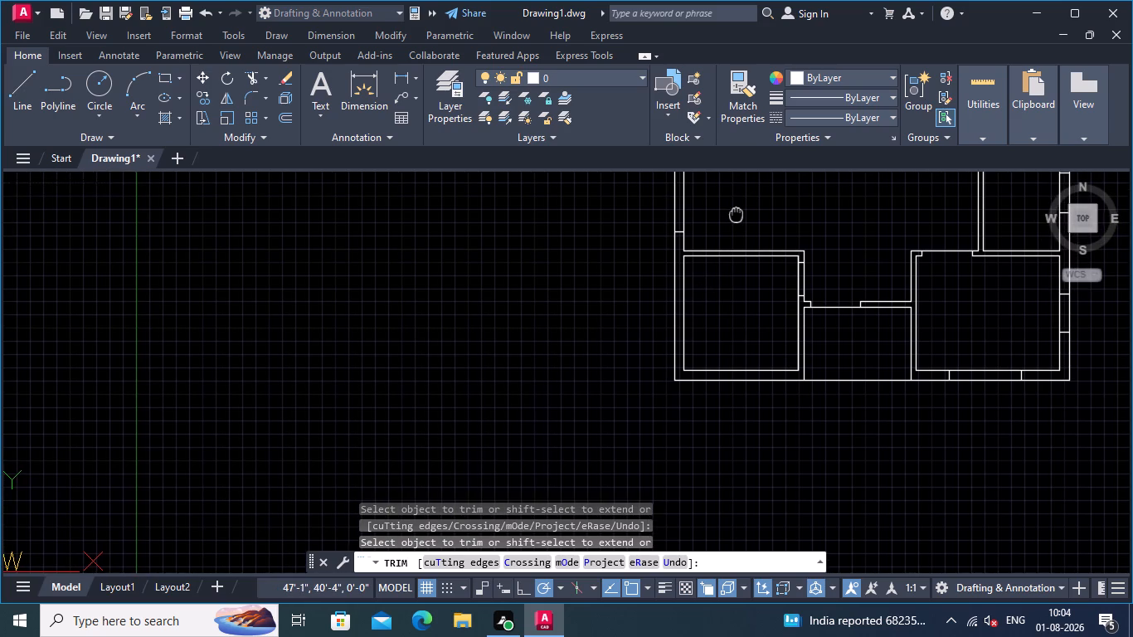
{"action": "middle_click_drag", "start_coordinate": [736, 213], "coordinate": [735, 213]}
{"action": "key", "text": "Return"}
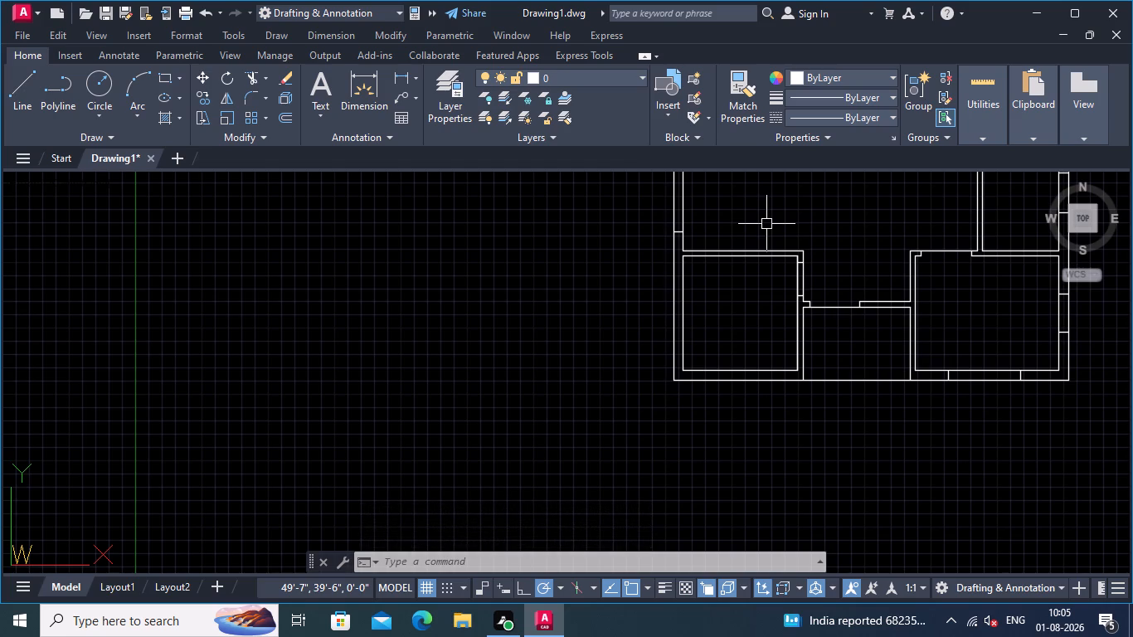
{"action": "key", "text": "3"}
{"action": "key", "text": "Escape"}
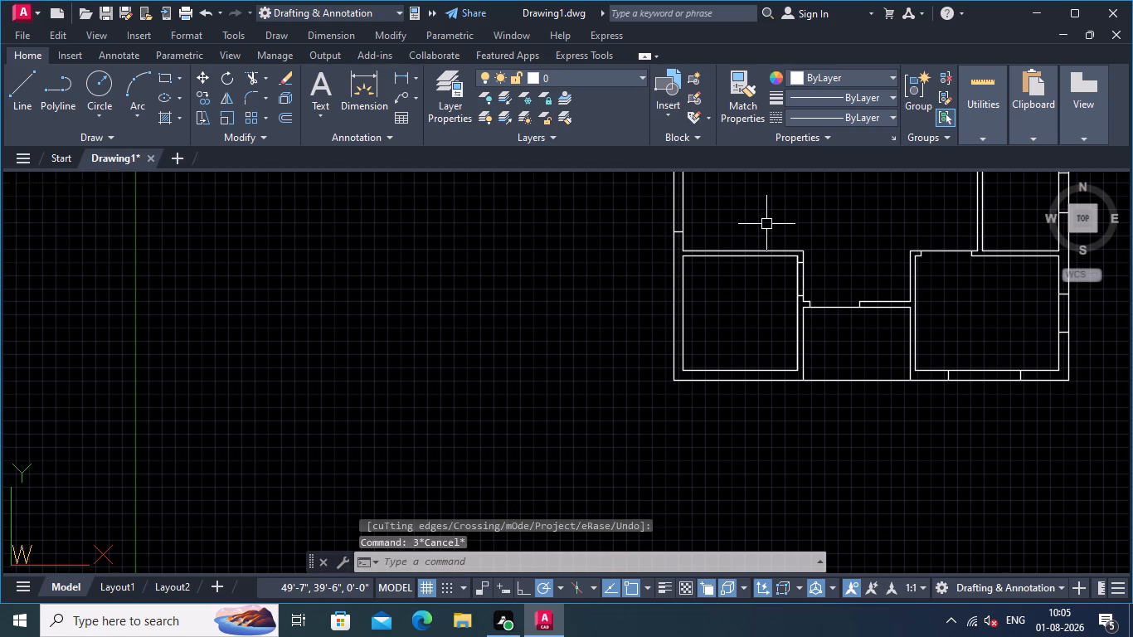
{"action": "type", "text": "OFF"}
{"action": "key", "text": "Return"}
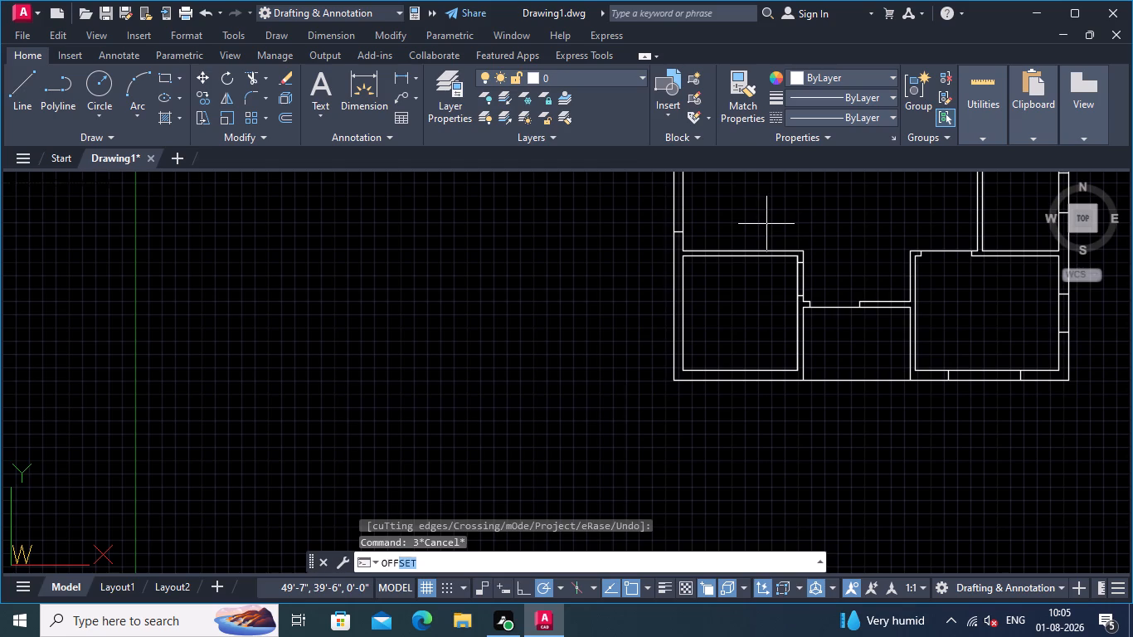
{"action": "key", "text": "3"}
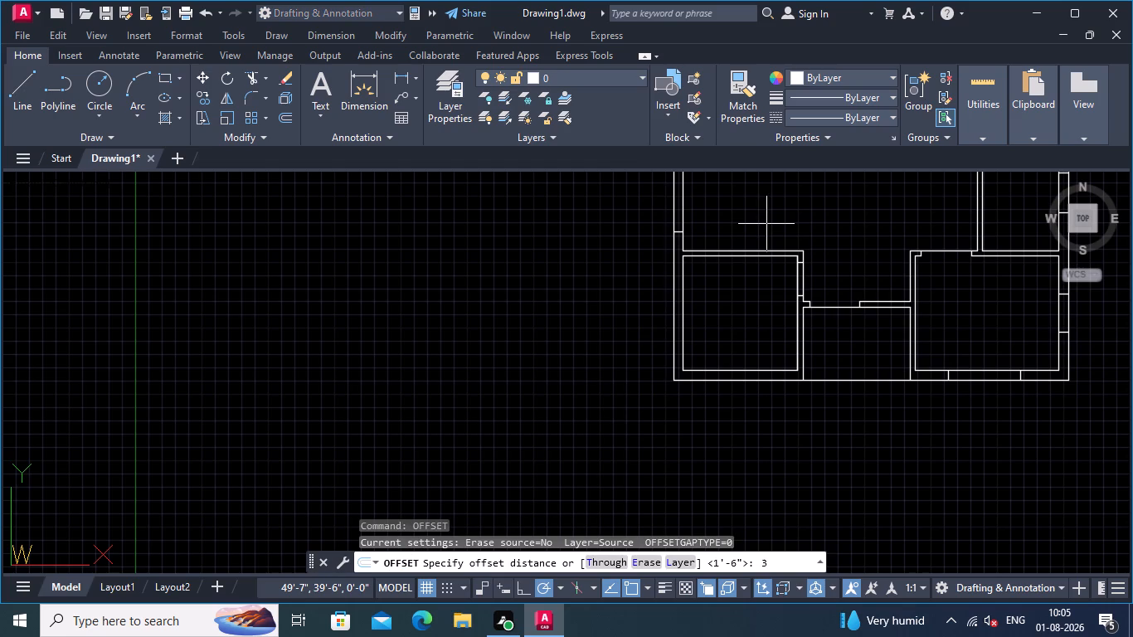
{"action": "key", "text": "apostrophe"}
{"action": "key", "text": "Return"}
{"action": "scroll", "coordinate": [683, 249], "scroll_direction": "up", "scroll_amount": 2}
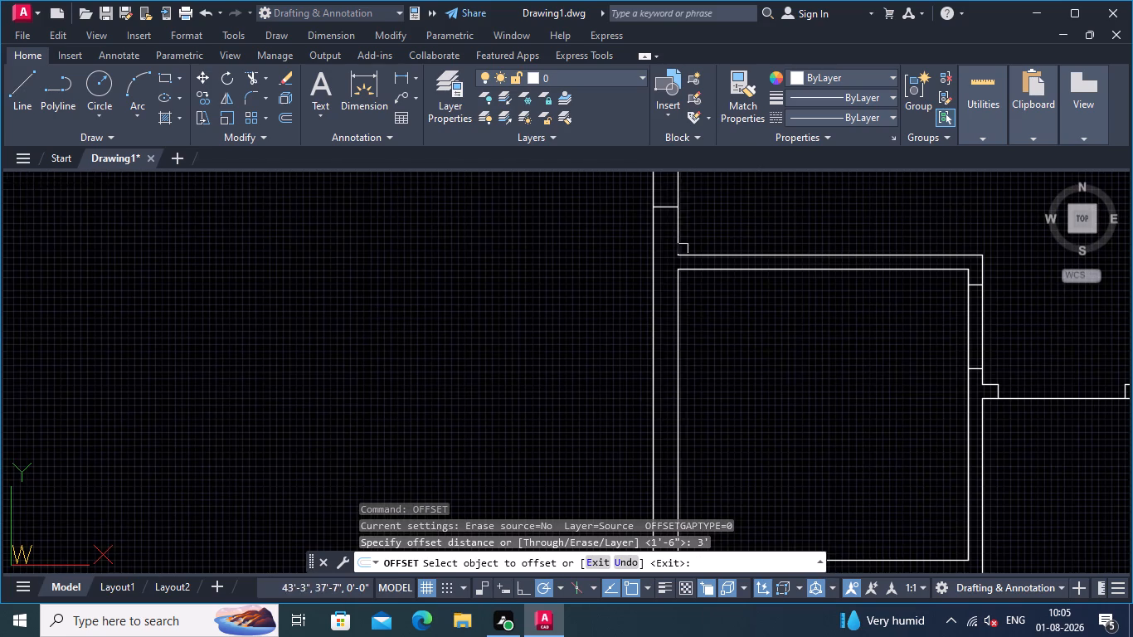
{"action": "left_click", "coordinate": [662, 206]}
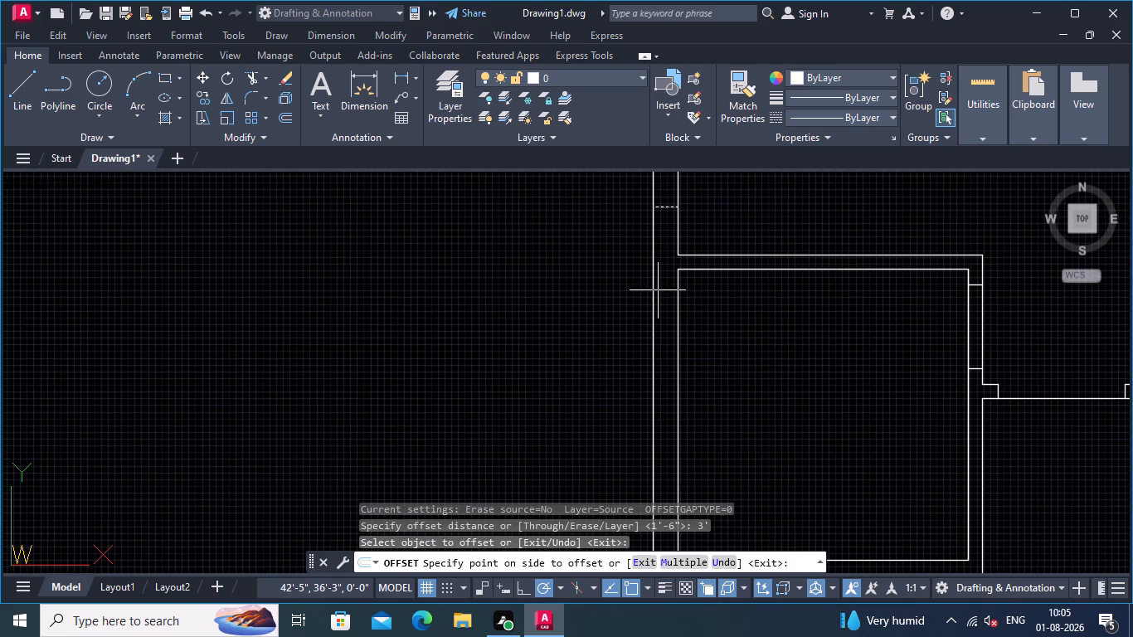
{"action": "left_click", "coordinate": [659, 292]}
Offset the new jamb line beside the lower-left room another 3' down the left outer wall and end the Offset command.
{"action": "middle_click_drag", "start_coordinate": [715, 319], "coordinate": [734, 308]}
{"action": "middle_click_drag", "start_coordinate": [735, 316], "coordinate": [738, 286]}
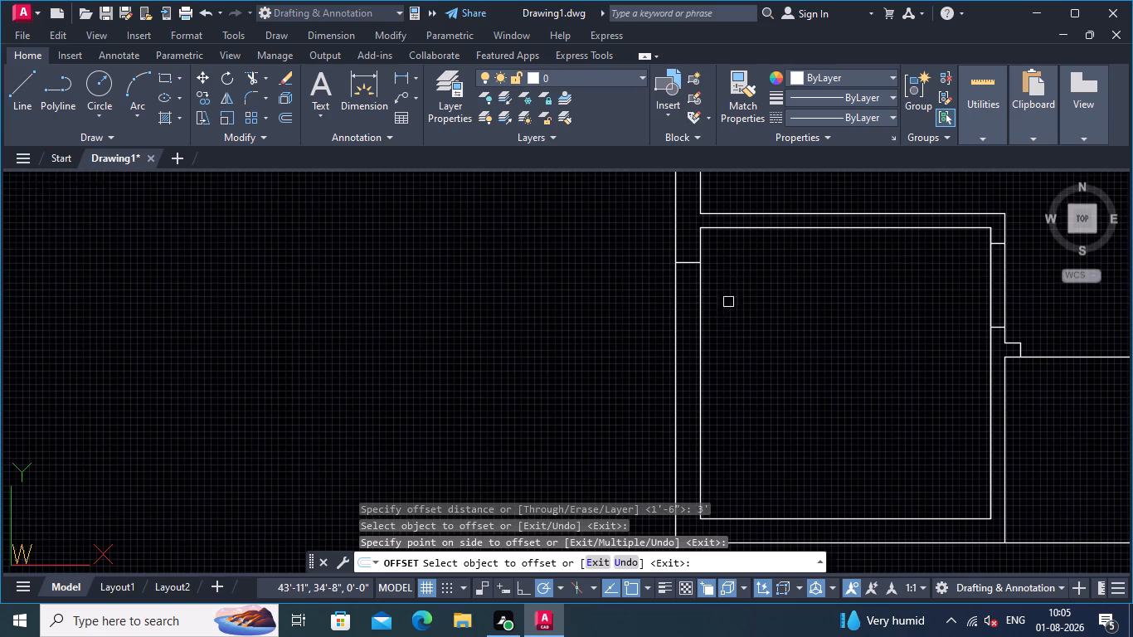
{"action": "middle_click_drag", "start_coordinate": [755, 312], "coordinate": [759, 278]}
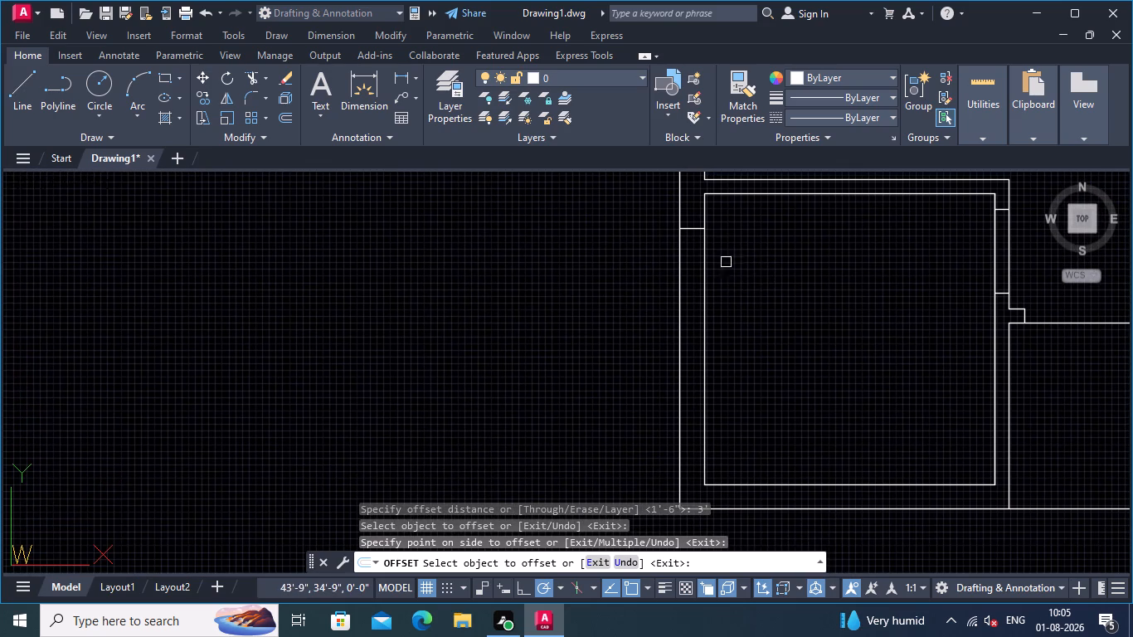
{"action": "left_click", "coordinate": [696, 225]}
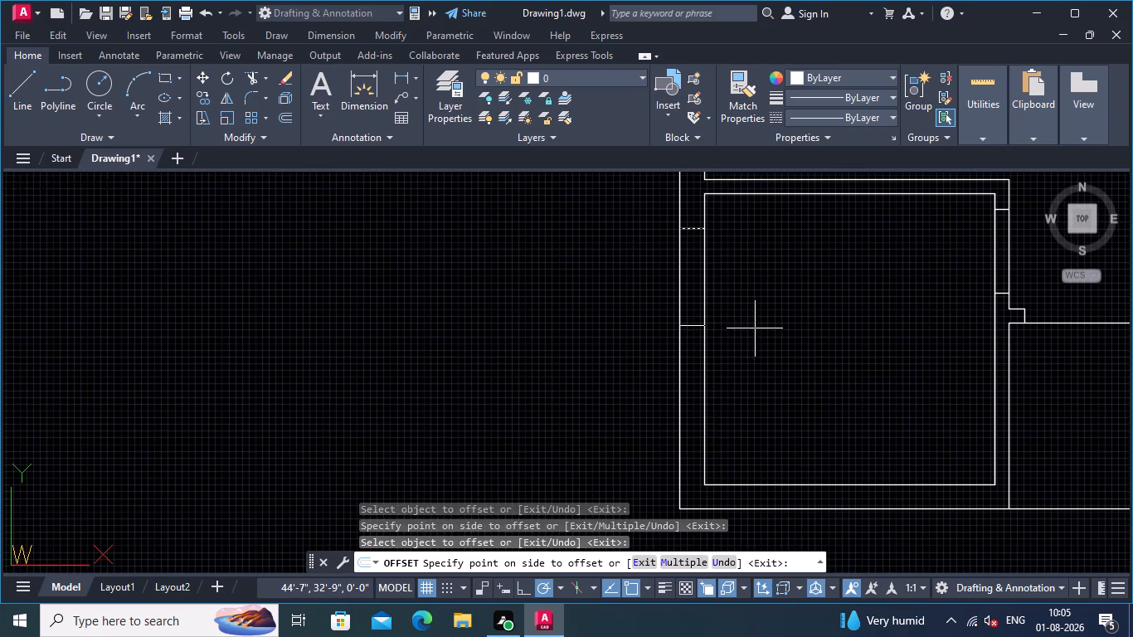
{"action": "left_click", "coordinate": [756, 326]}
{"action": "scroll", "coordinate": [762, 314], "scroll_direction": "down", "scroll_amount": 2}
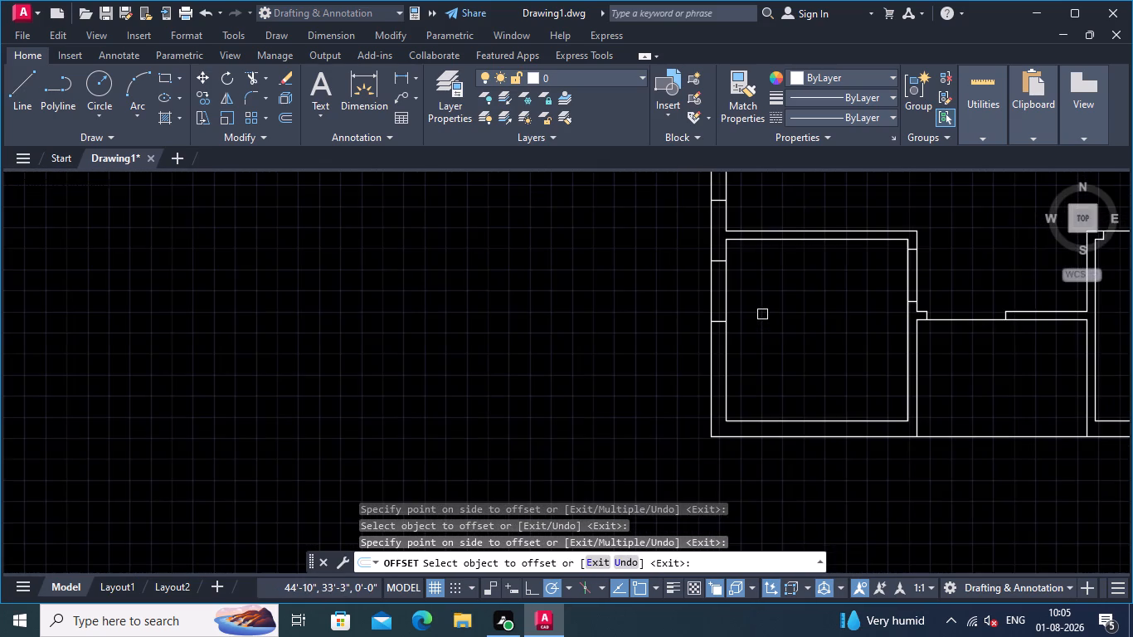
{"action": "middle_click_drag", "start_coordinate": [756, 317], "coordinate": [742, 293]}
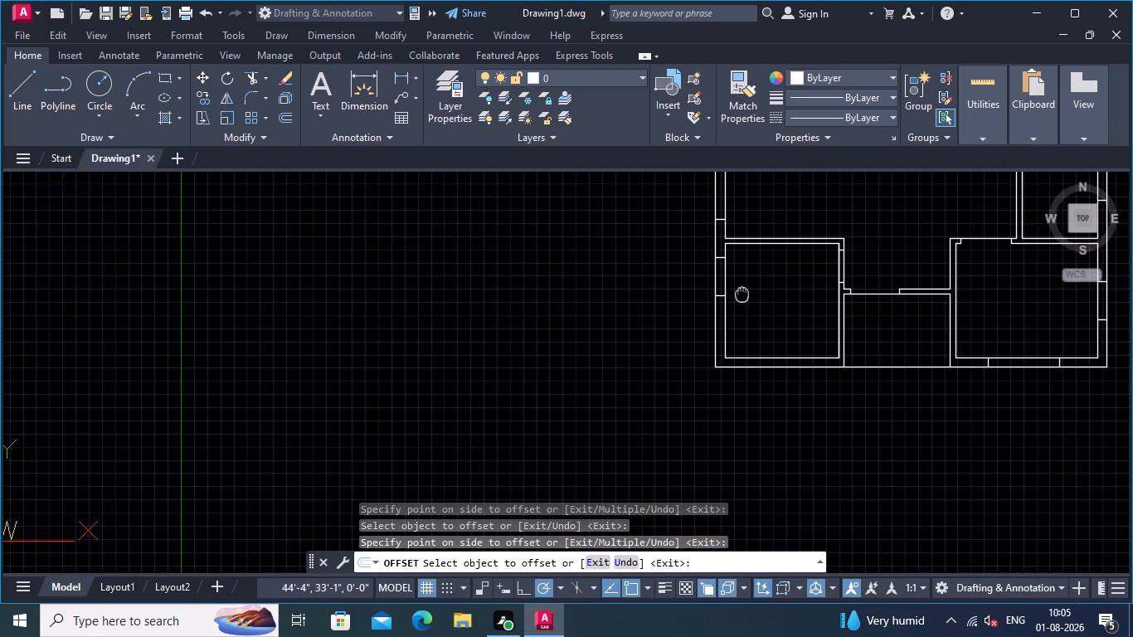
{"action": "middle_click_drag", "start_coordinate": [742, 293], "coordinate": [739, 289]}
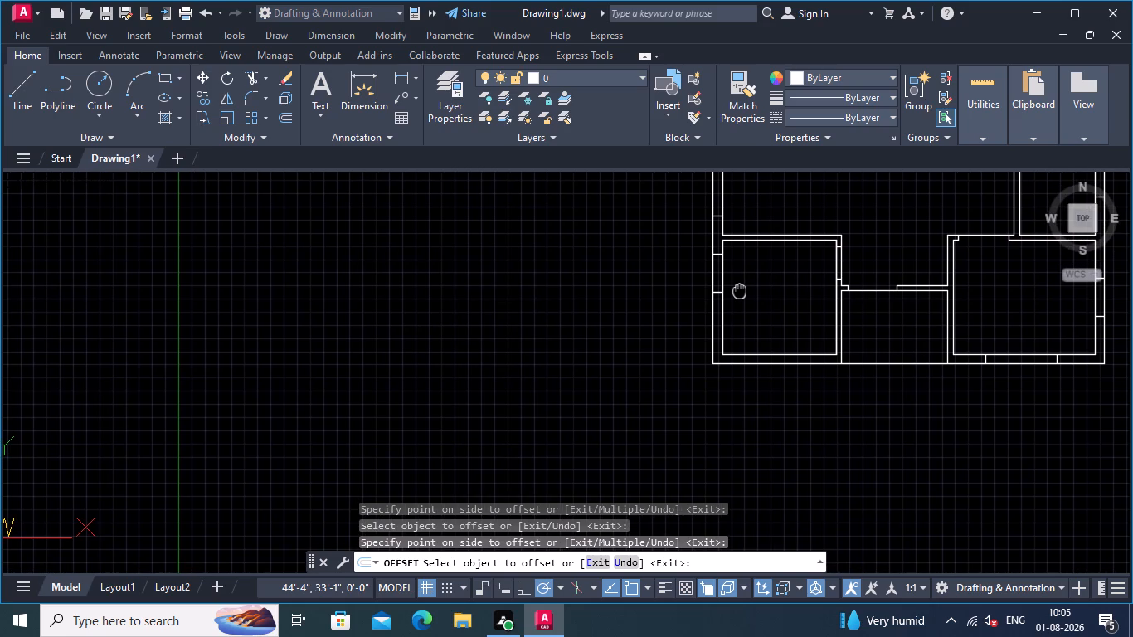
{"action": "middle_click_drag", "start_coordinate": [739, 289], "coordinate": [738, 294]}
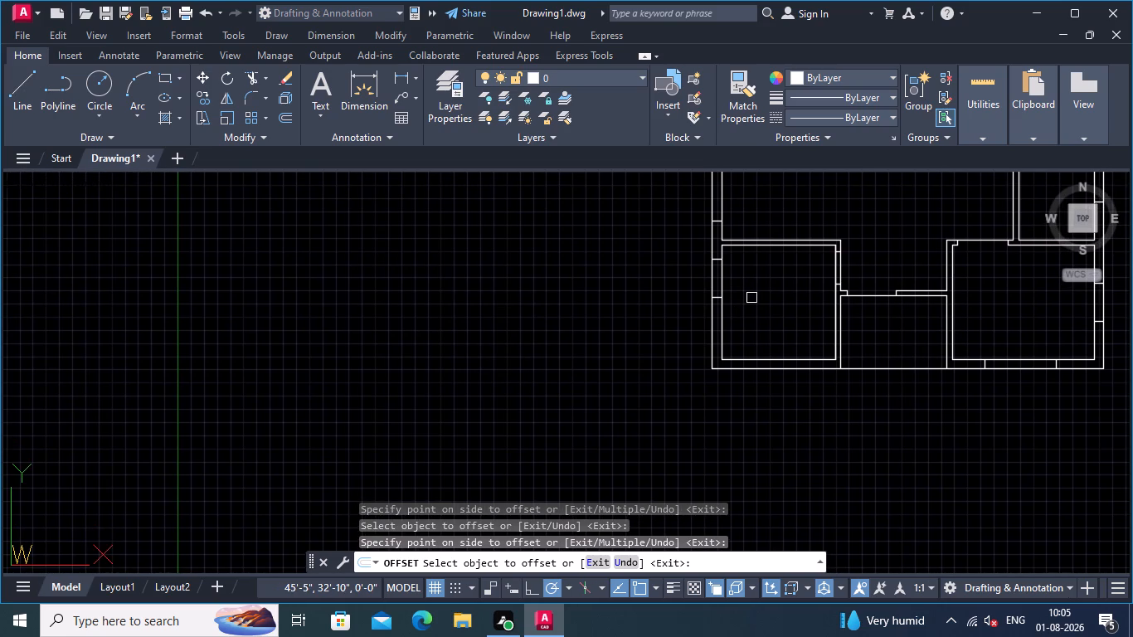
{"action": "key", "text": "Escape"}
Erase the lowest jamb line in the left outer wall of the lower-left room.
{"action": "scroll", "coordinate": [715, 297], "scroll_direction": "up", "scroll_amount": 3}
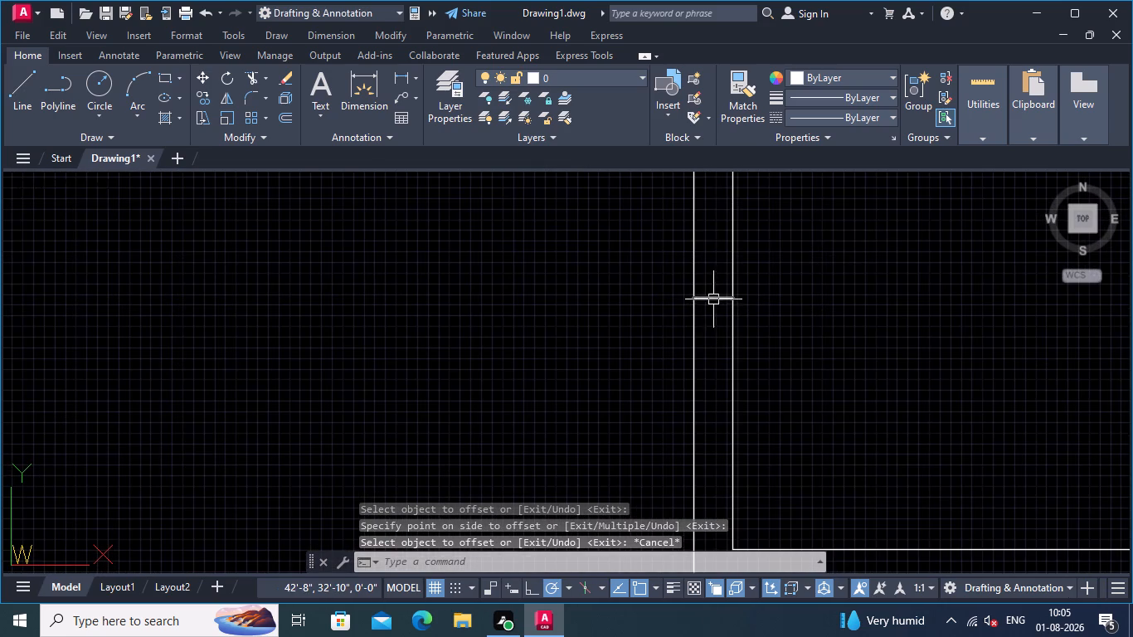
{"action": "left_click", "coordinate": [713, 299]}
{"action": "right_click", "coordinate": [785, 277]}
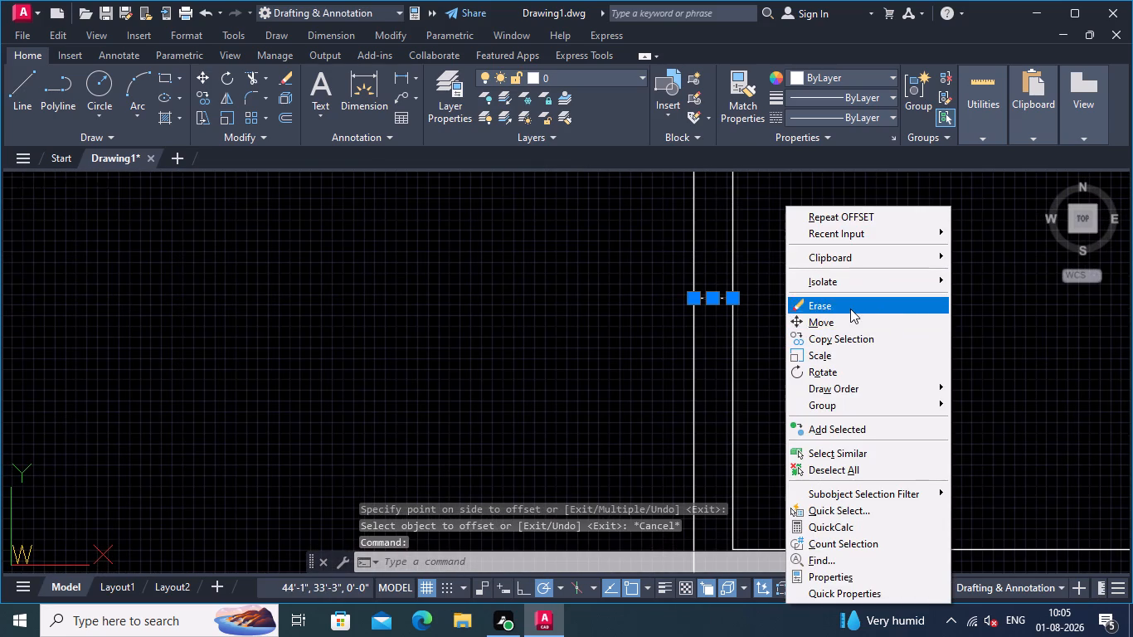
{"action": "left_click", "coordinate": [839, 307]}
Extend the lower-left room's bottom inner wall line to the outer line of the left outer wall.
{"action": "scroll", "coordinate": [844, 342], "scroll_direction": "down", "scroll_amount": 2}
{"action": "middle_click_drag", "start_coordinate": [844, 343], "coordinate": [771, 337]}
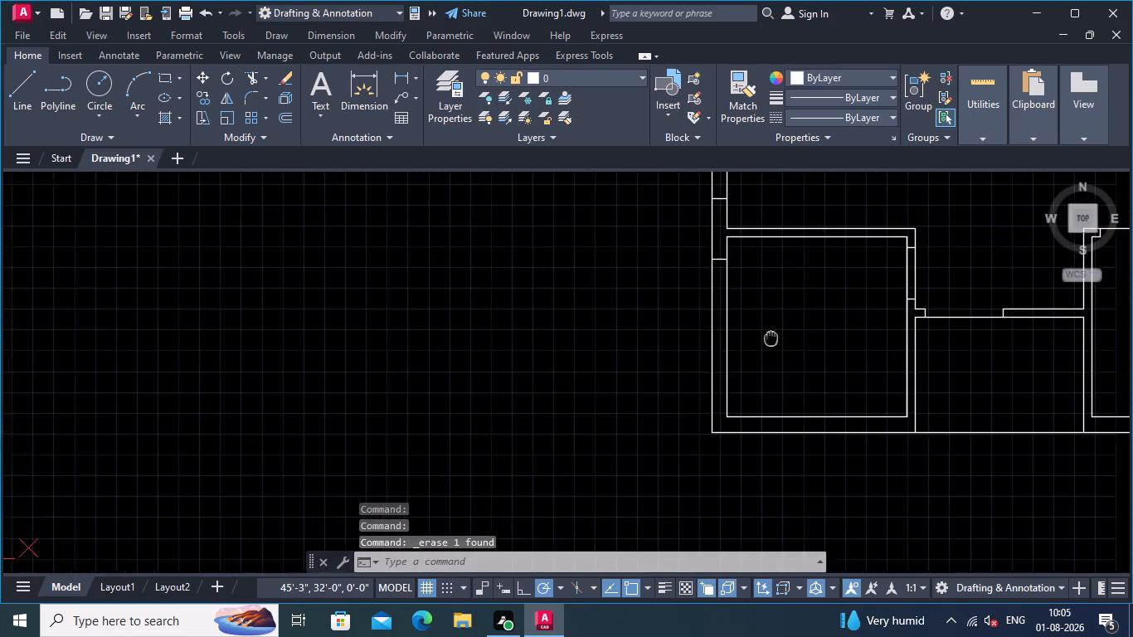
{"action": "middle_click_drag", "start_coordinate": [771, 337], "coordinate": [769, 337]}
{"action": "scroll", "coordinate": [800, 338], "scroll_direction": "up", "scroll_amount": 1}
{"action": "key", "text": "x"}
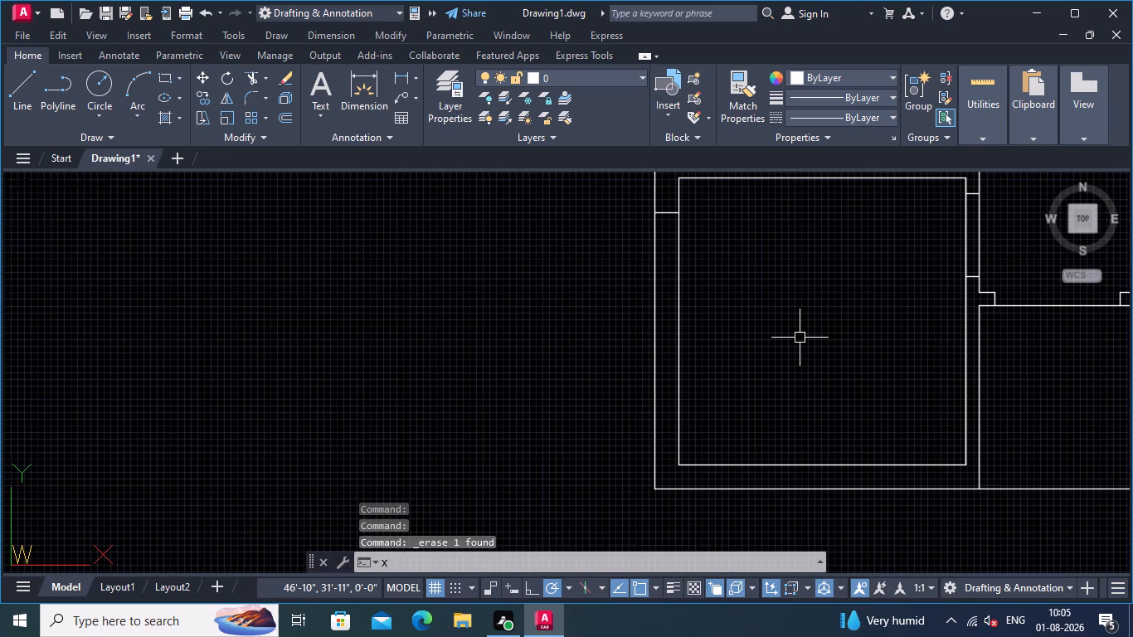
{"action": "key", "text": "BackSpace"}
{"action": "type", "text": "EX"}
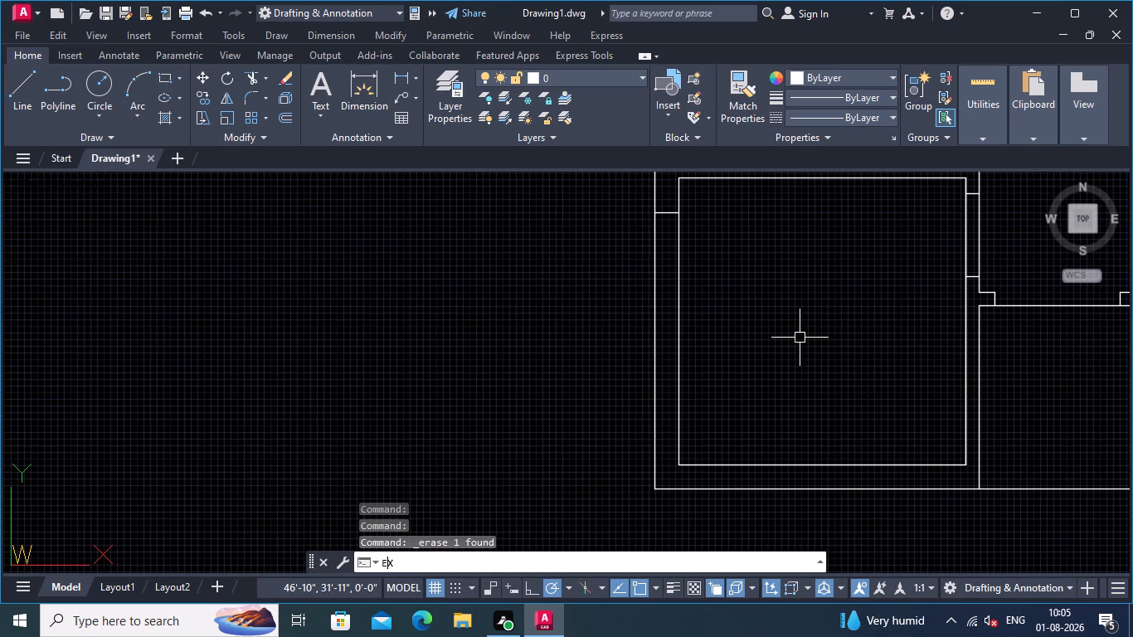
{"action": "key", "text": "Return"}
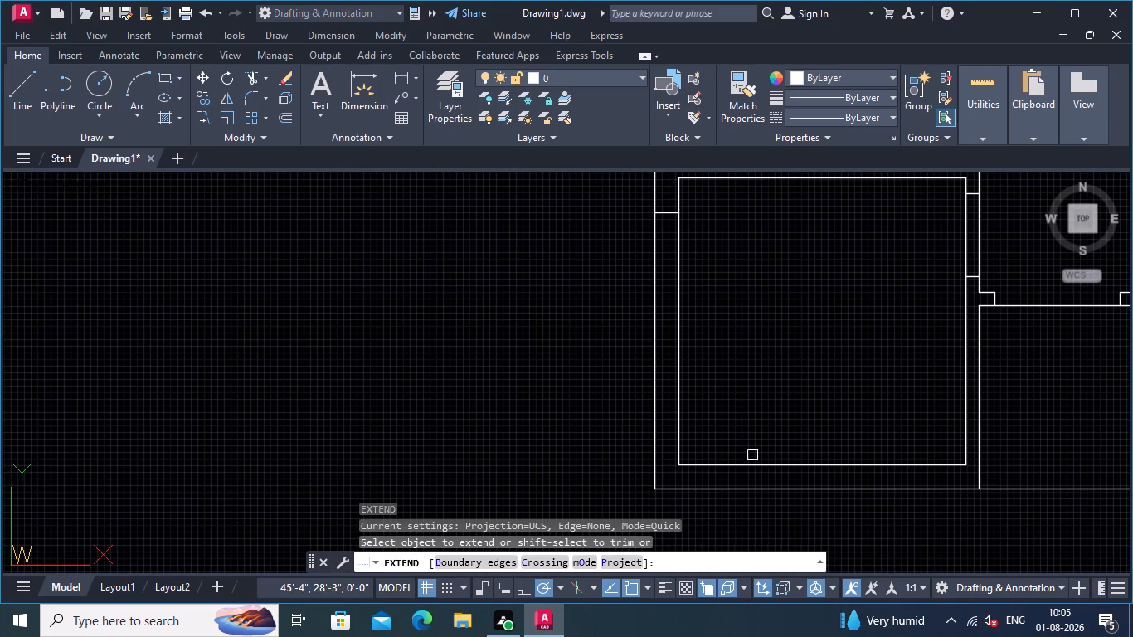
{"action": "left_click", "coordinate": [751, 463]}
{"action": "key", "text": "Return"}
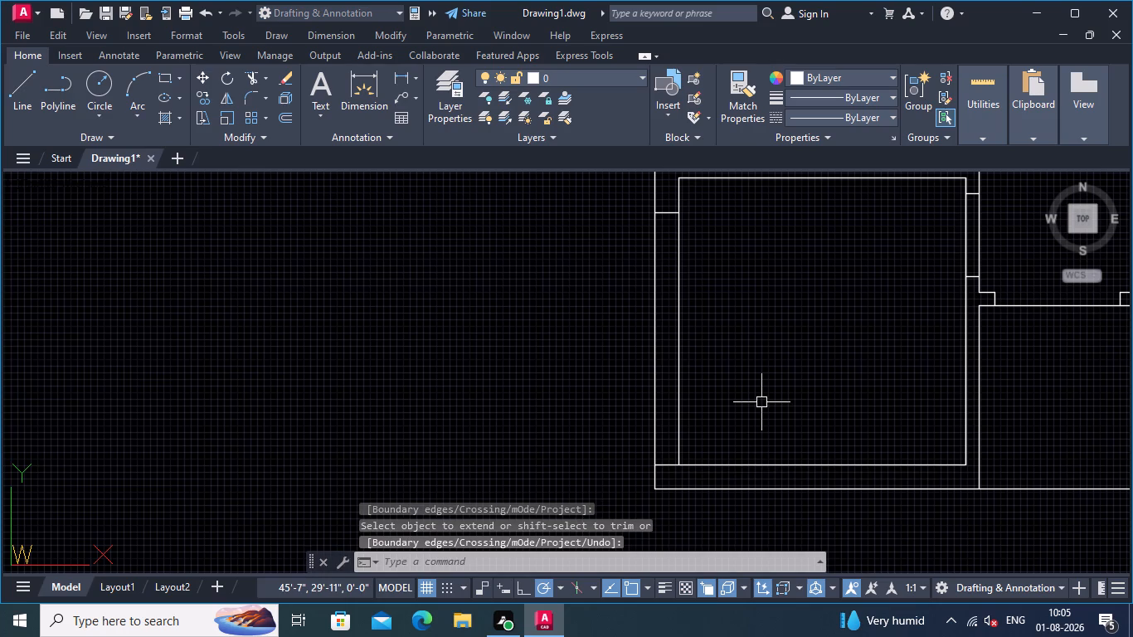
Offset the lower-left room's extended bottom inner wall line 3' up into the room.
{"action": "key", "text": "o"}
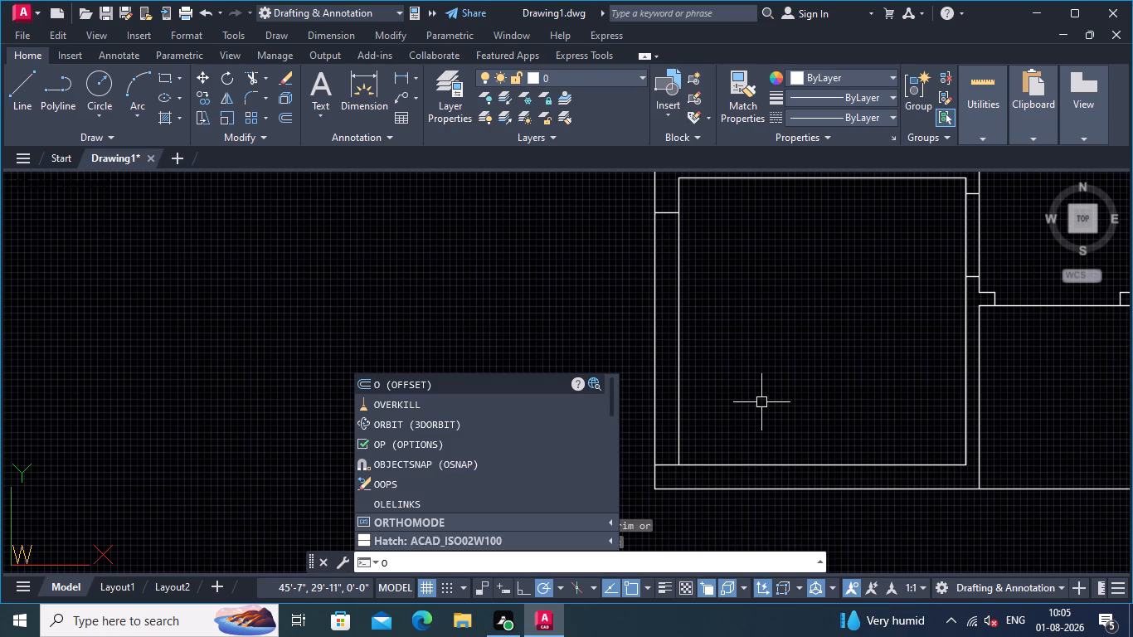
{"action": "type", "text": "FF"}
{"action": "key", "text": "Return"}
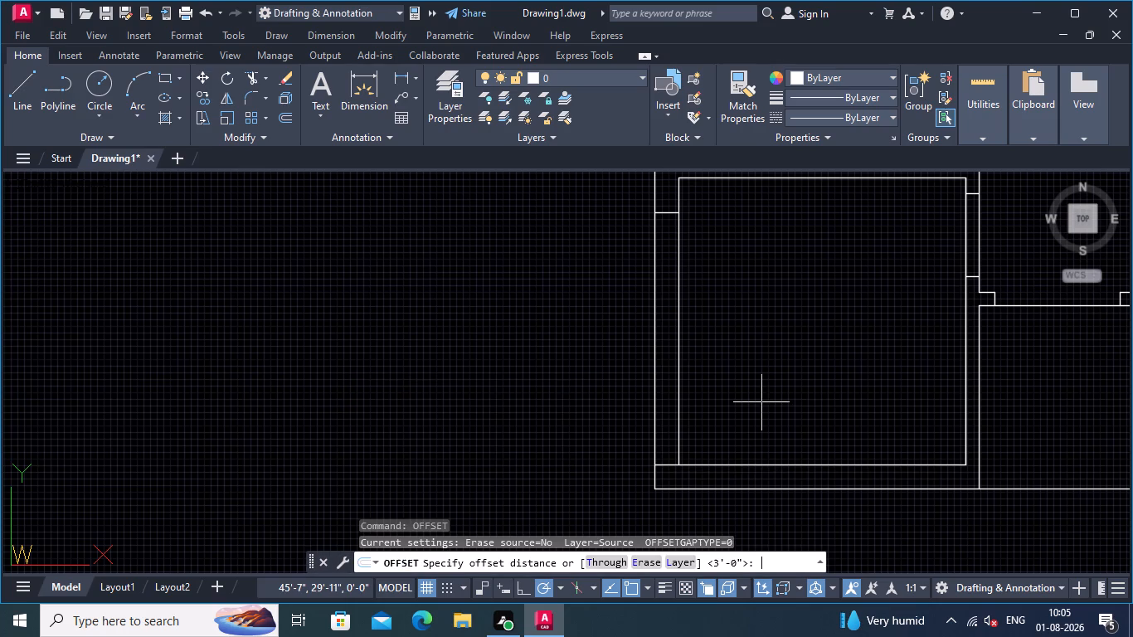
{"action": "left_click", "coordinate": [815, 464]}
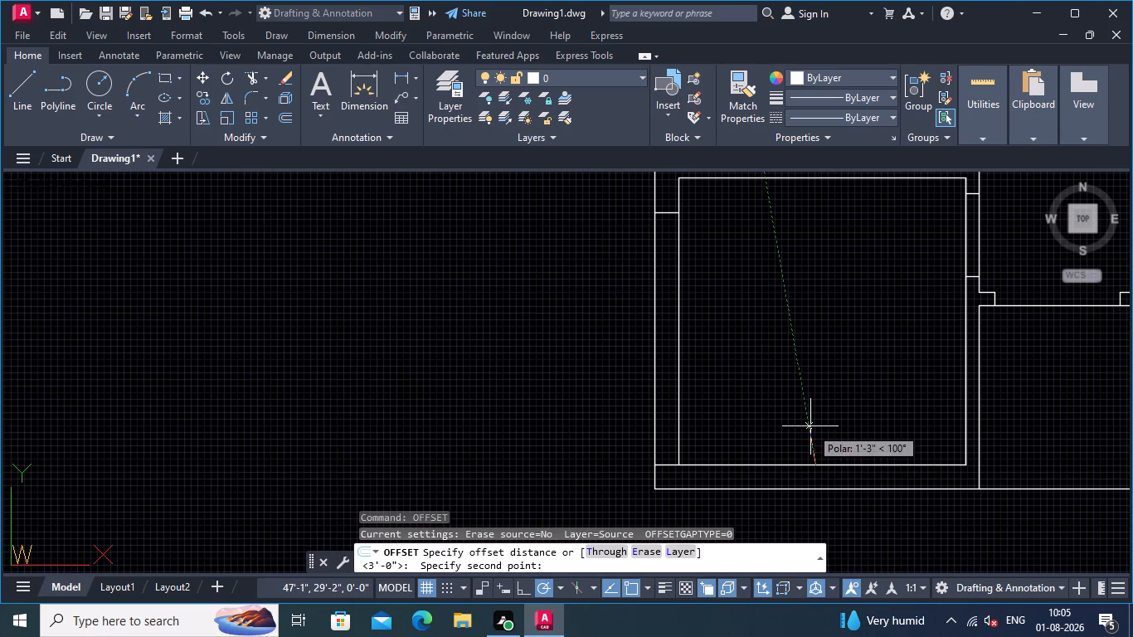
{"action": "type", "text": "3'"}
{"action": "key", "text": "Return"}
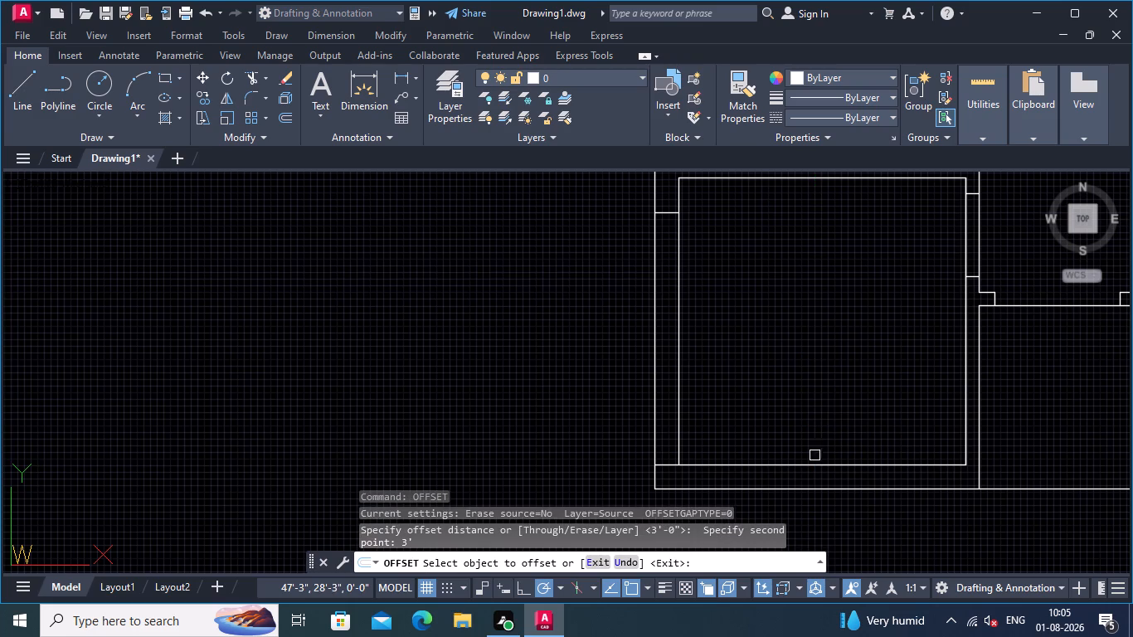
{"action": "left_click", "coordinate": [818, 468]}
{"action": "left_click", "coordinate": [821, 427]}
{"action": "scroll", "coordinate": [810, 353], "scroll_direction": "down", "scroll_amount": 1}
{"action": "middle_click_drag", "start_coordinate": [787, 338], "coordinate": [745, 338]}
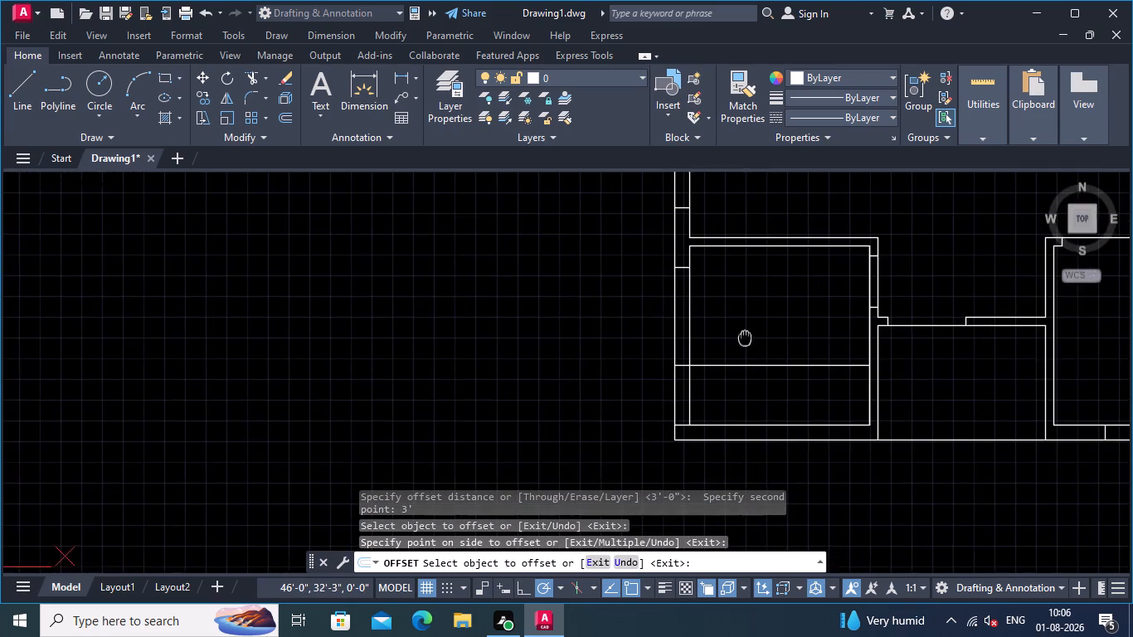
{"action": "middle_click_drag", "start_coordinate": [745, 338], "coordinate": [722, 333]}
{"action": "key", "text": "Return"}
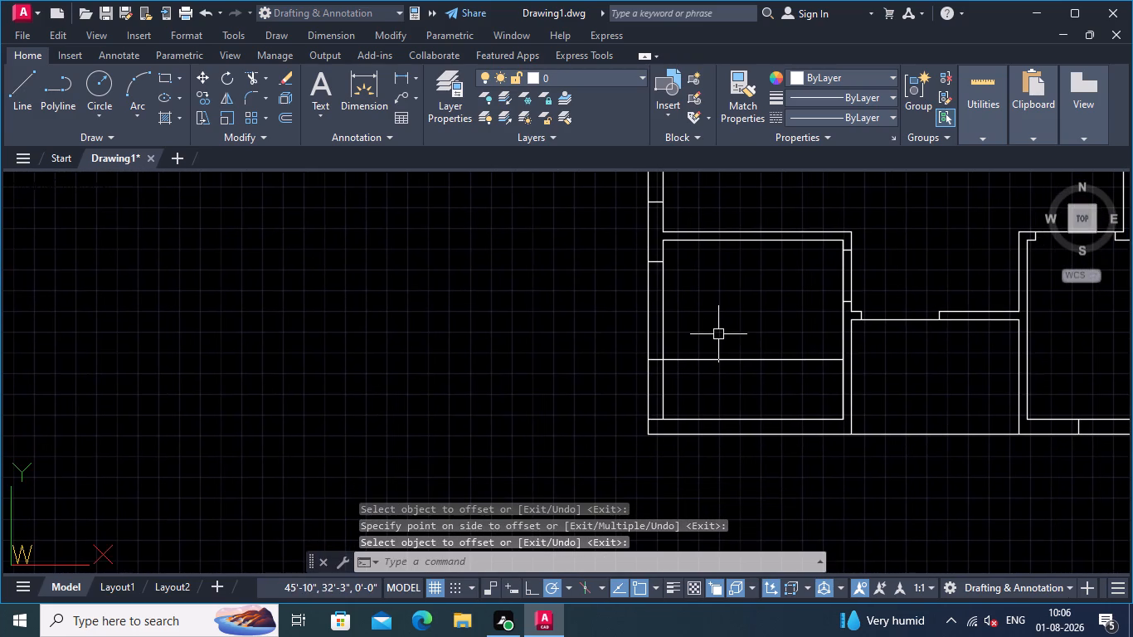
Trim the offset line inside the lower-left room and the extended line's stub across the bottom of the left outer wall.
{"action": "type", "text": "TR"}
{"action": "key", "text": "Return"}
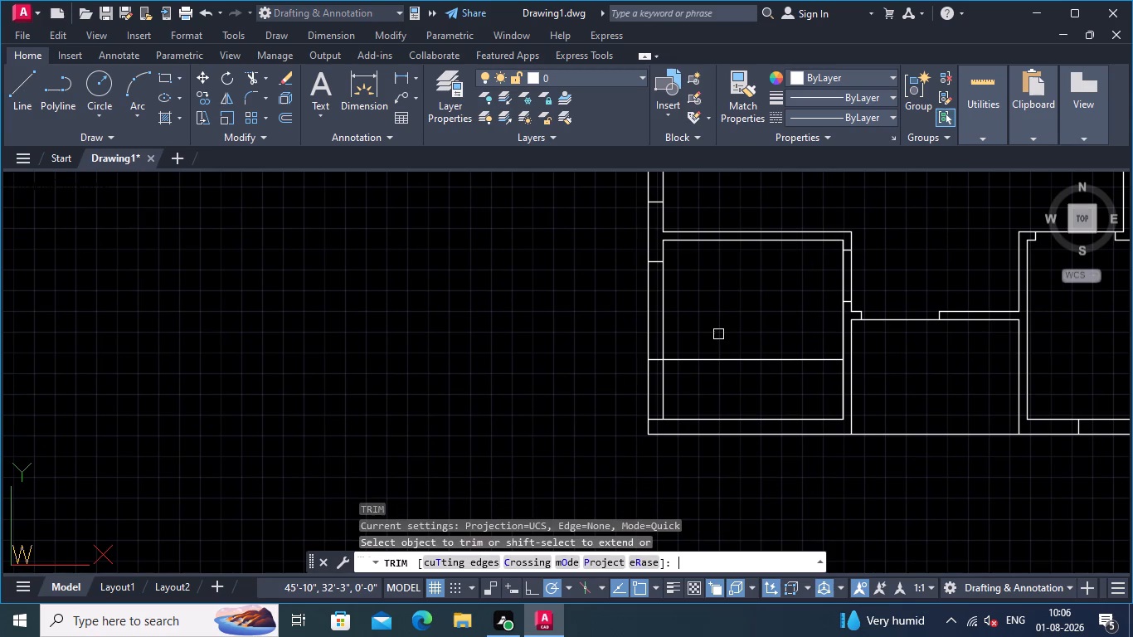
{"action": "left_click", "coordinate": [689, 348]}
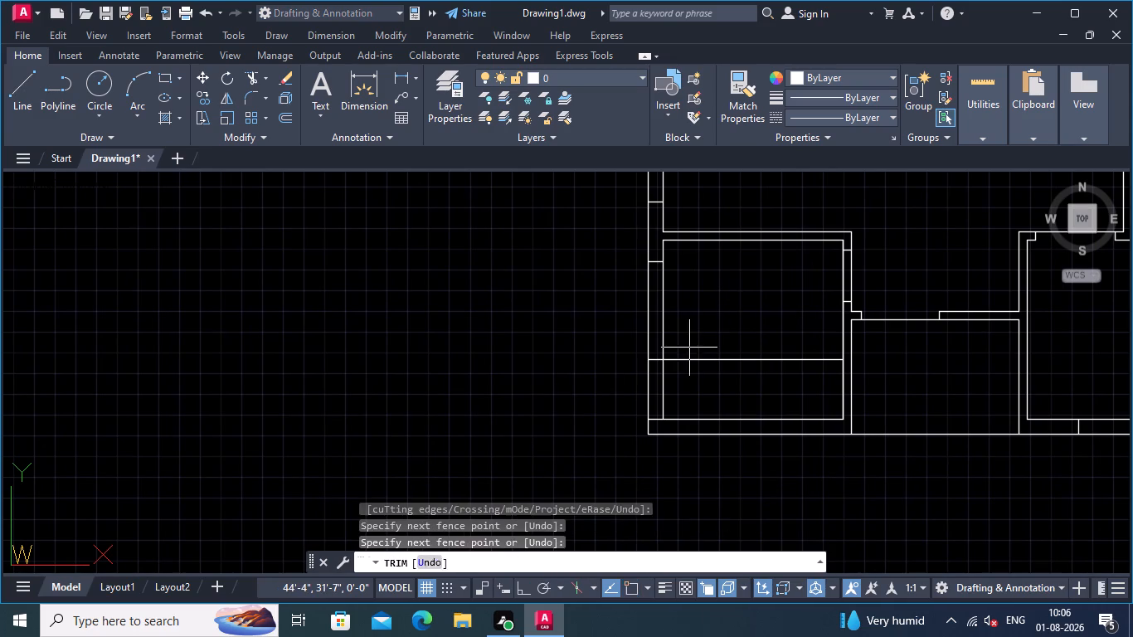
{"action": "left_click", "coordinate": [691, 368]}
{"action": "scroll", "coordinate": [689, 401], "scroll_direction": "up", "scroll_amount": 1}
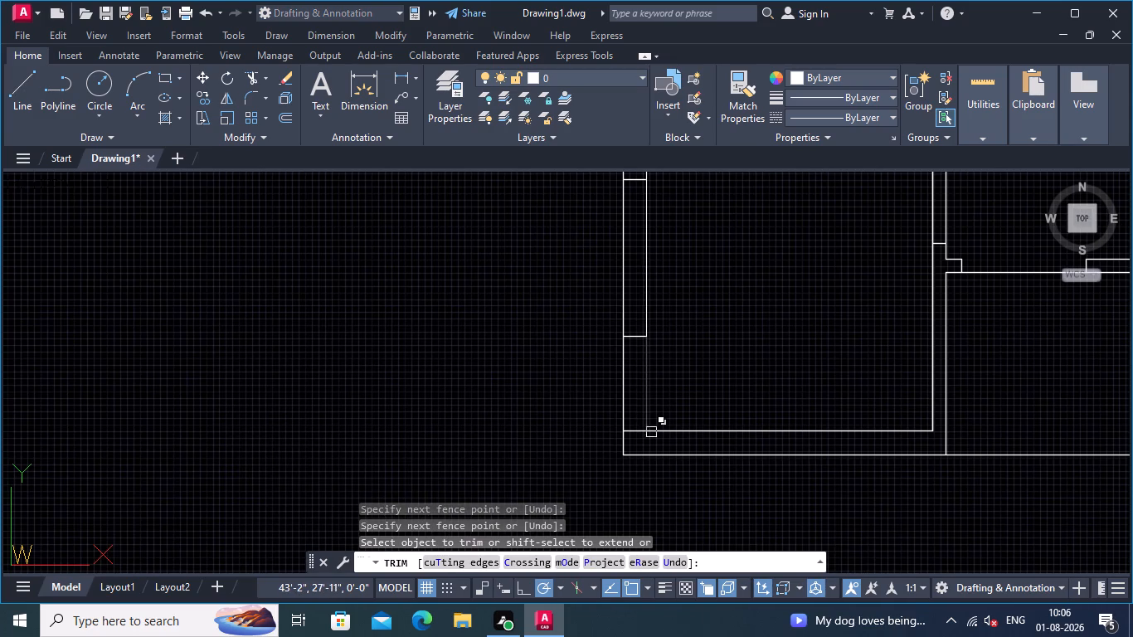
{"action": "left_click", "coordinate": [635, 419]}
{"action": "left_click", "coordinate": [638, 440]}
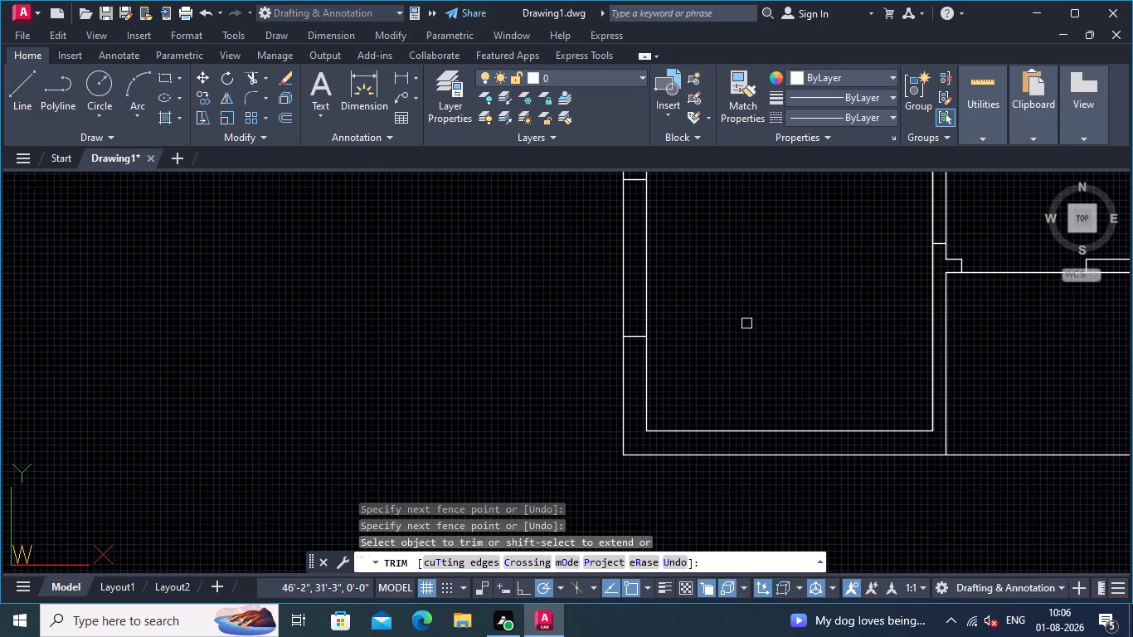
{"action": "scroll", "coordinate": [750, 288], "scroll_direction": "down", "scroll_amount": 1}
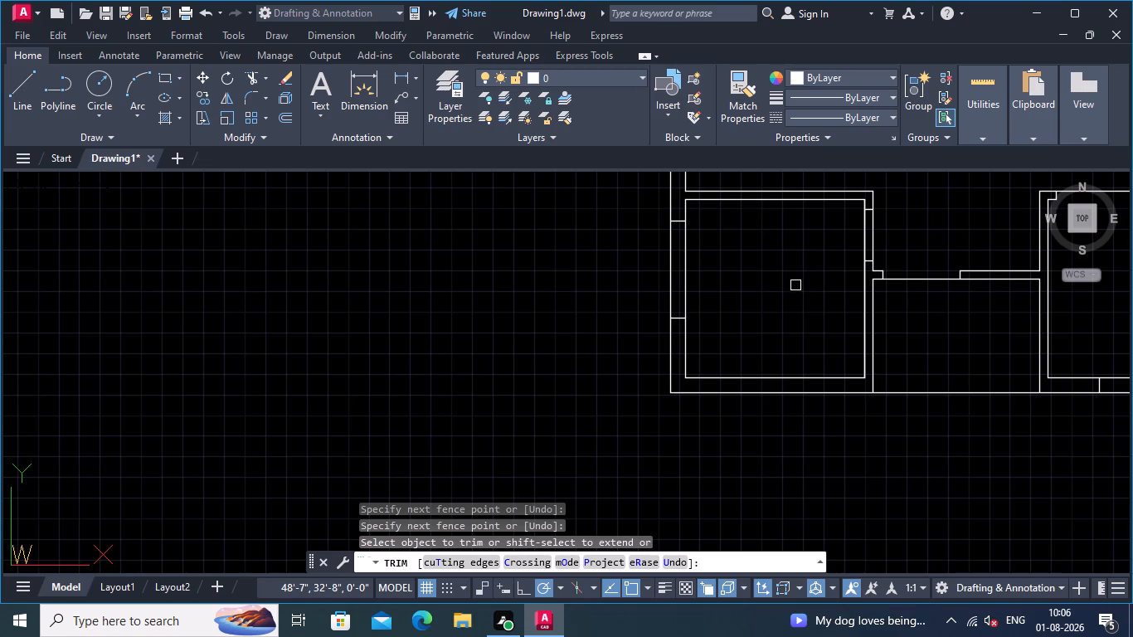
{"action": "middle_click_drag", "start_coordinate": [808, 318], "coordinate": [725, 297]}
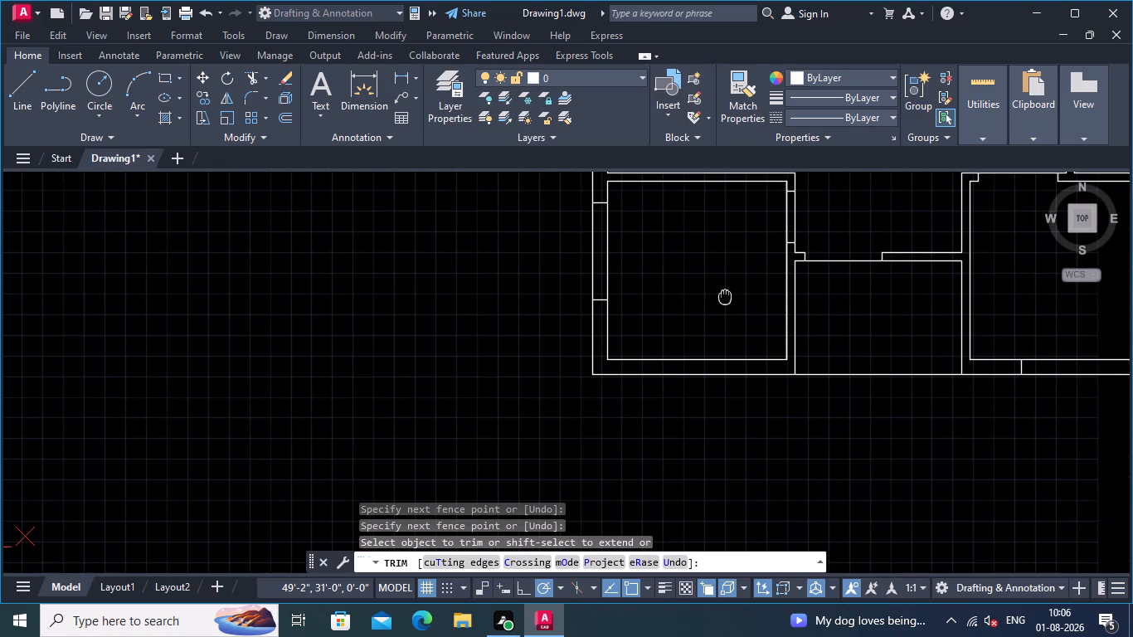
Look over the floor plan from the lower-left room up to the rooms along the top outer wall.
{"action": "middle_click_drag", "start_coordinate": [725, 297], "coordinate": [686, 314]}
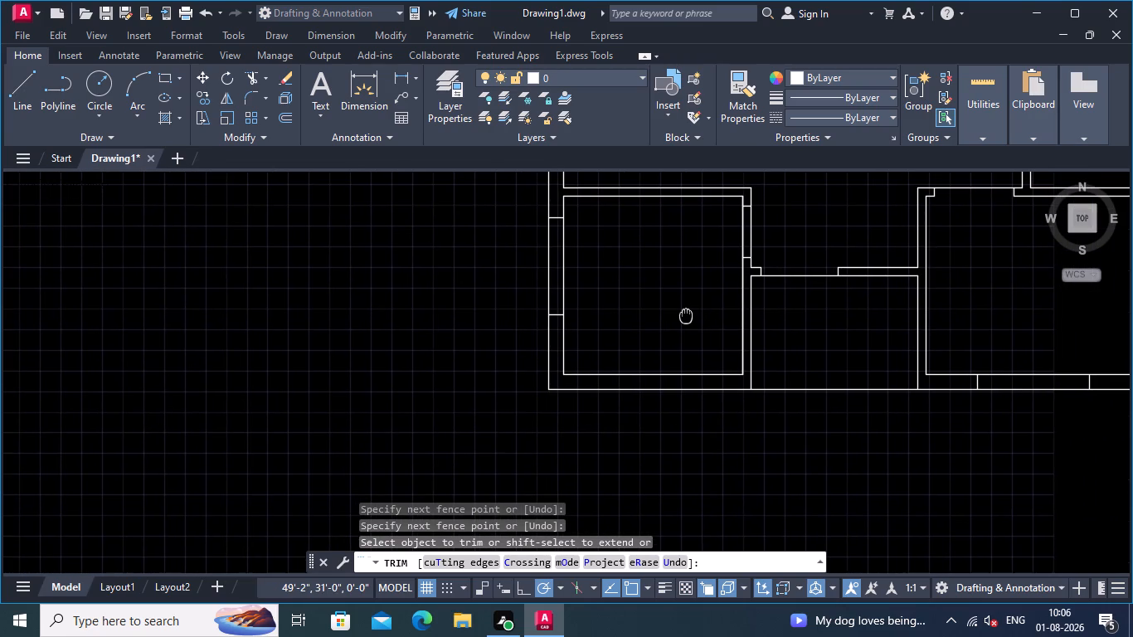
{"action": "middle_click_drag", "start_coordinate": [686, 314], "coordinate": [678, 318]}
{"action": "scroll", "coordinate": [680, 318], "scroll_direction": "down", "scroll_amount": 1}
{"action": "middle_click_drag", "start_coordinate": [680, 318], "coordinate": [594, 372]}
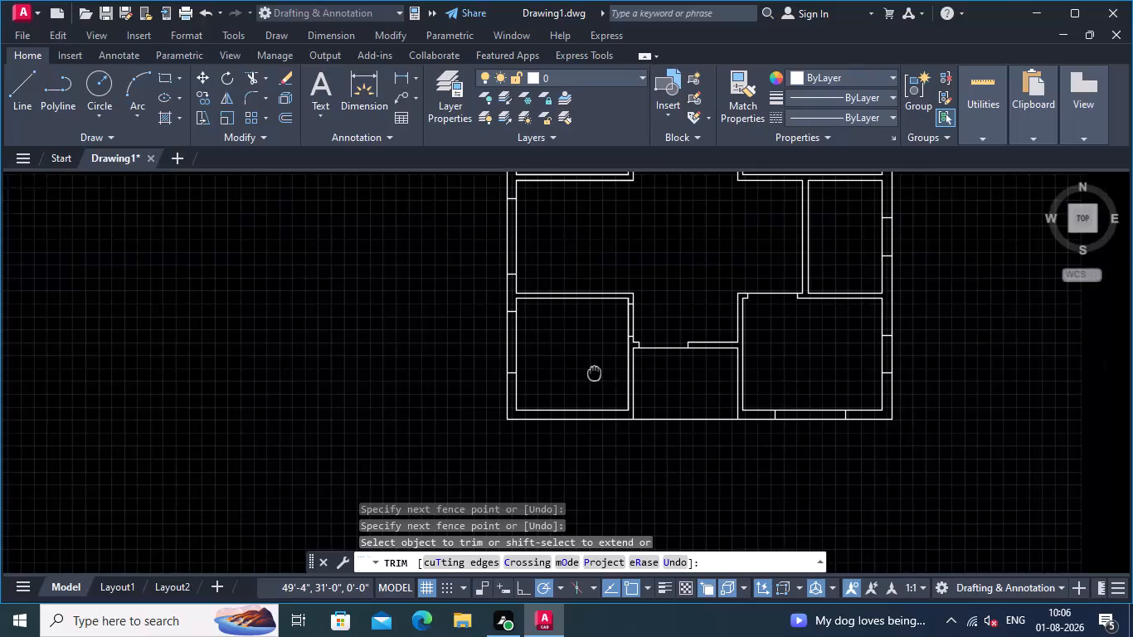
{"action": "middle_click_drag", "start_coordinate": [594, 372], "coordinate": [571, 387]}
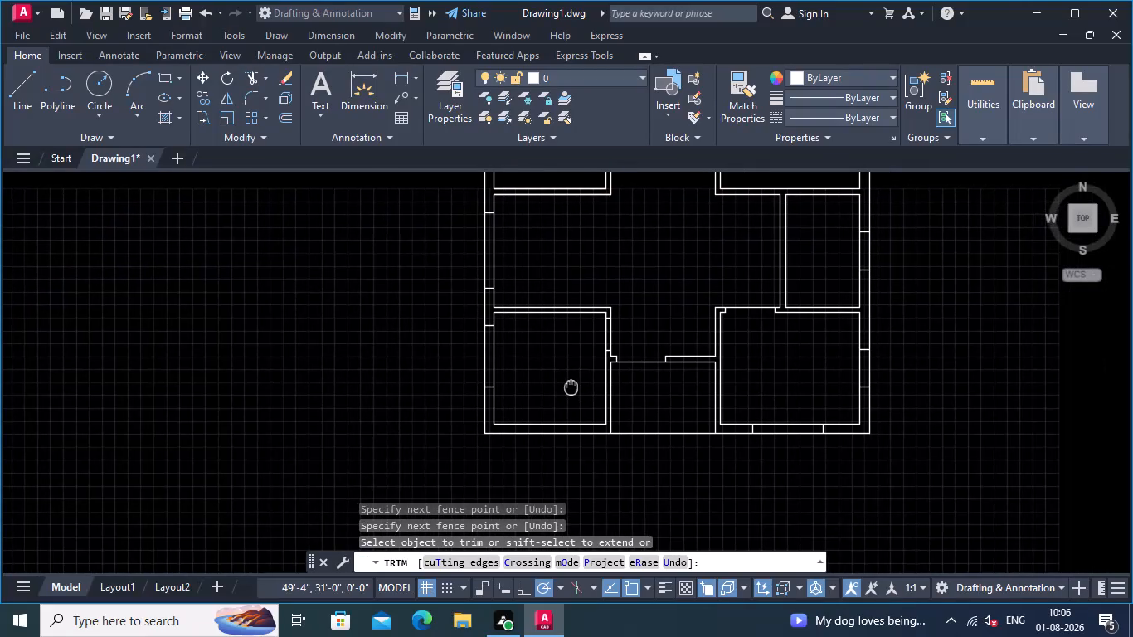
{"action": "middle_click_drag", "start_coordinate": [571, 387], "coordinate": [575, 412]}
{"action": "middle_click_drag", "start_coordinate": [749, 258], "coordinate": [708, 287]}
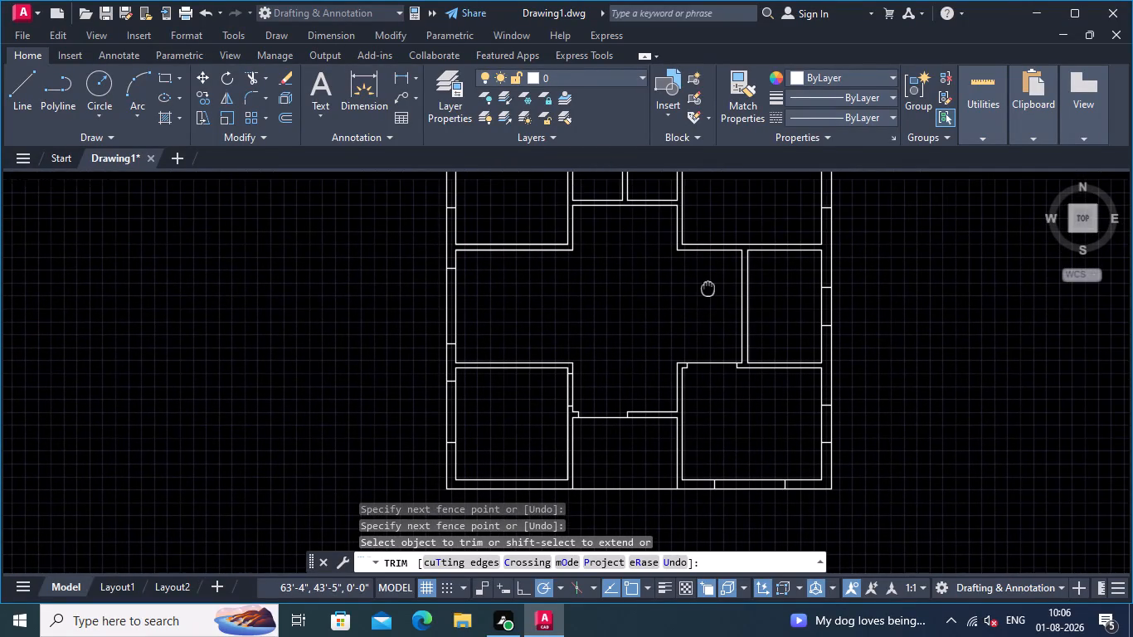
{"action": "middle_click_drag", "start_coordinate": [708, 287], "coordinate": [703, 296]}
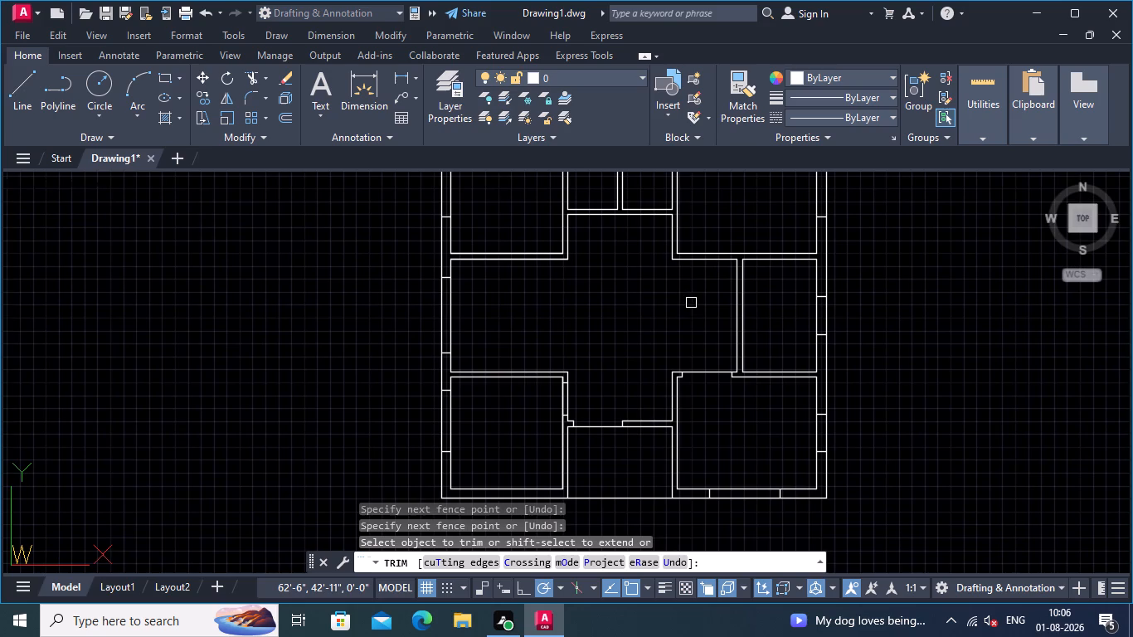
{"action": "middle_click_drag", "start_coordinate": [691, 303], "coordinate": [701, 368]}
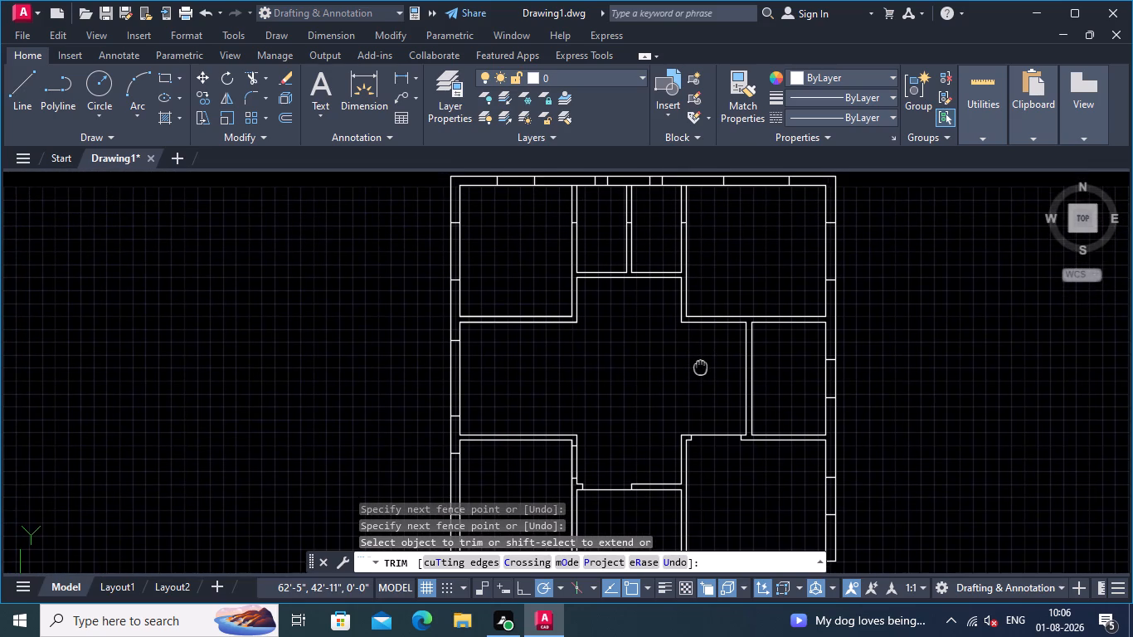
{"action": "middle_click_drag", "start_coordinate": [701, 368], "coordinate": [705, 383]}
{"action": "middle_click_drag", "start_coordinate": [642, 384], "coordinate": [664, 384]}
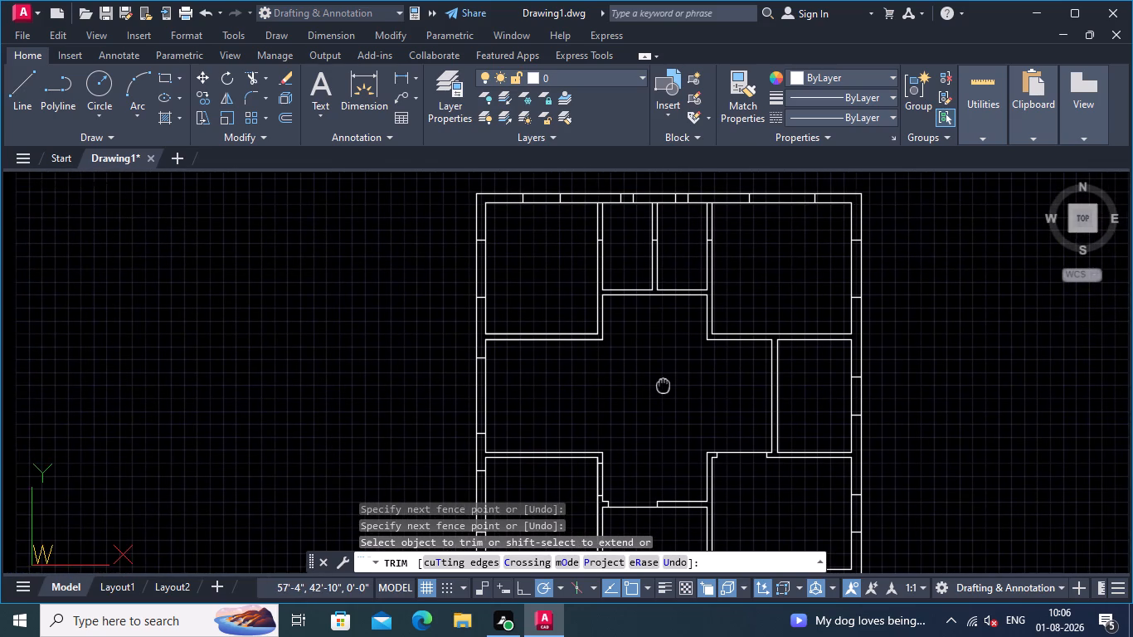
{"action": "middle_click_drag", "start_coordinate": [664, 384], "coordinate": [689, 384]}
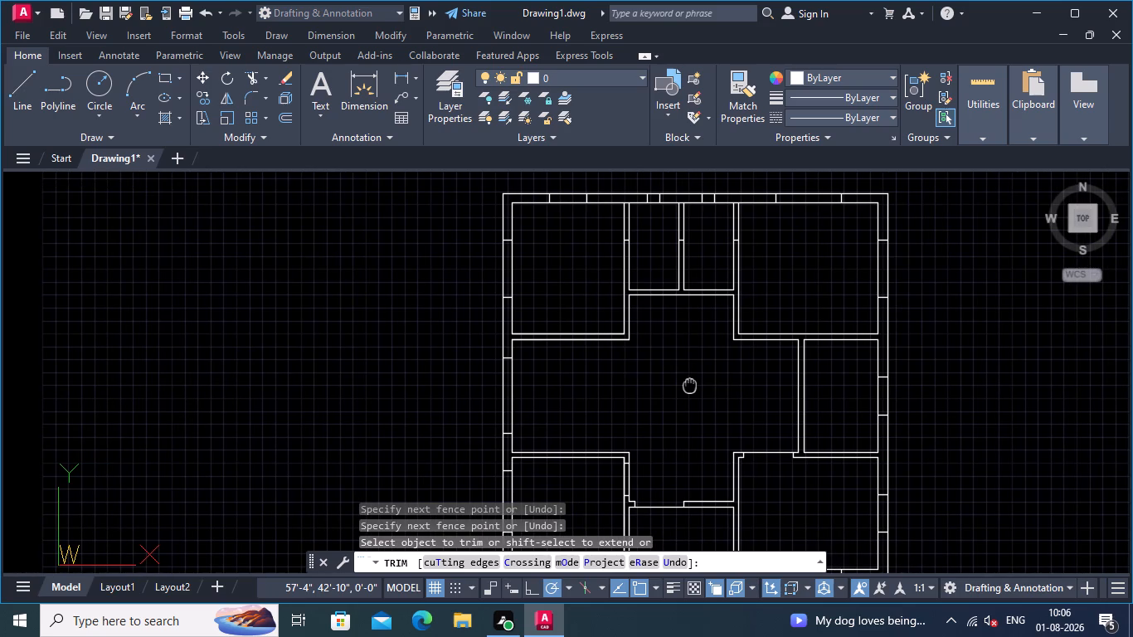
{"action": "middle_click_drag", "start_coordinate": [689, 384], "coordinate": [708, 384]}
{"action": "key", "text": "Return"}
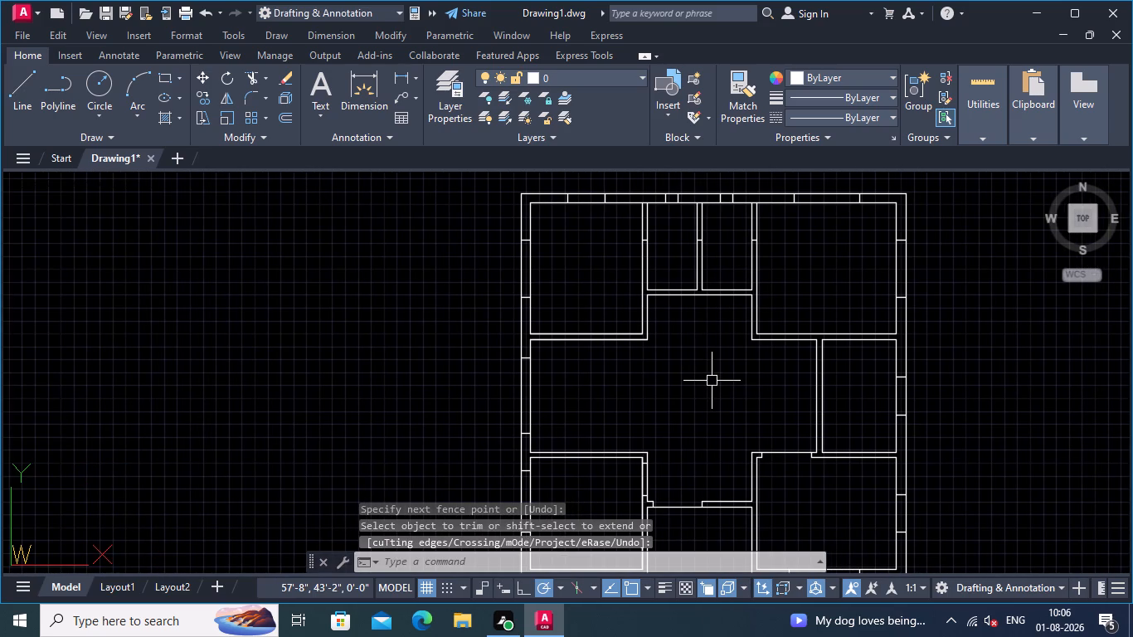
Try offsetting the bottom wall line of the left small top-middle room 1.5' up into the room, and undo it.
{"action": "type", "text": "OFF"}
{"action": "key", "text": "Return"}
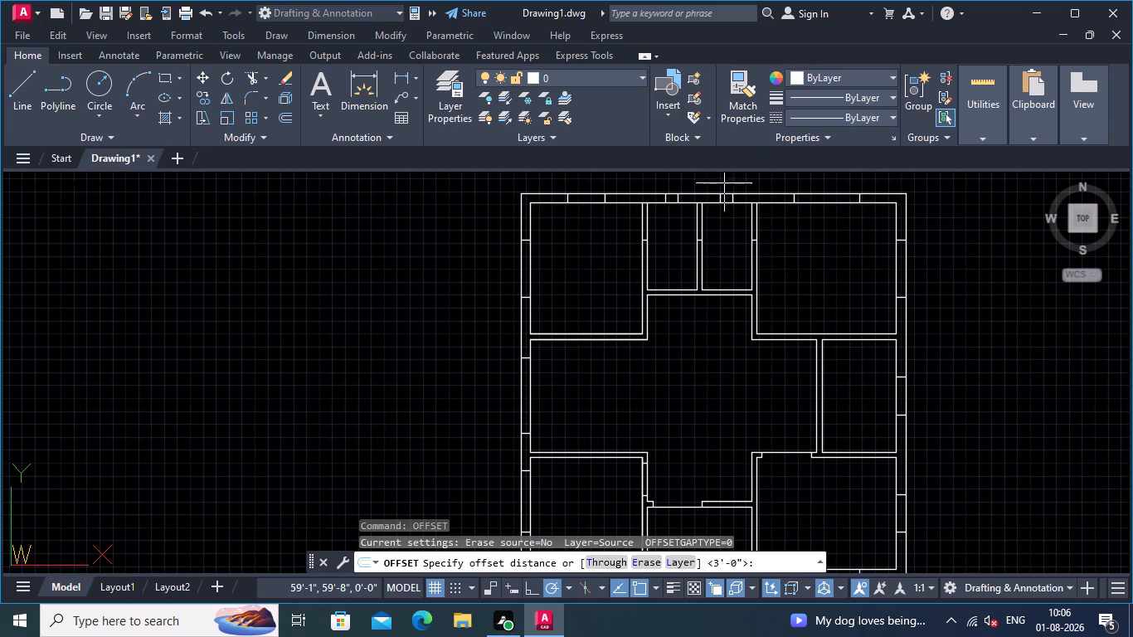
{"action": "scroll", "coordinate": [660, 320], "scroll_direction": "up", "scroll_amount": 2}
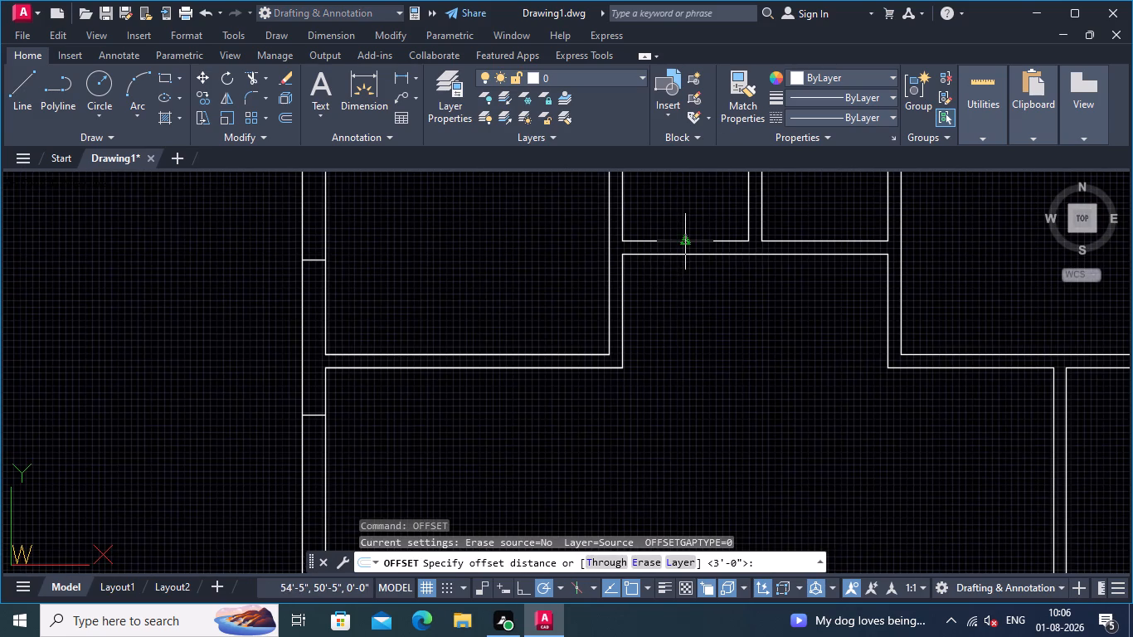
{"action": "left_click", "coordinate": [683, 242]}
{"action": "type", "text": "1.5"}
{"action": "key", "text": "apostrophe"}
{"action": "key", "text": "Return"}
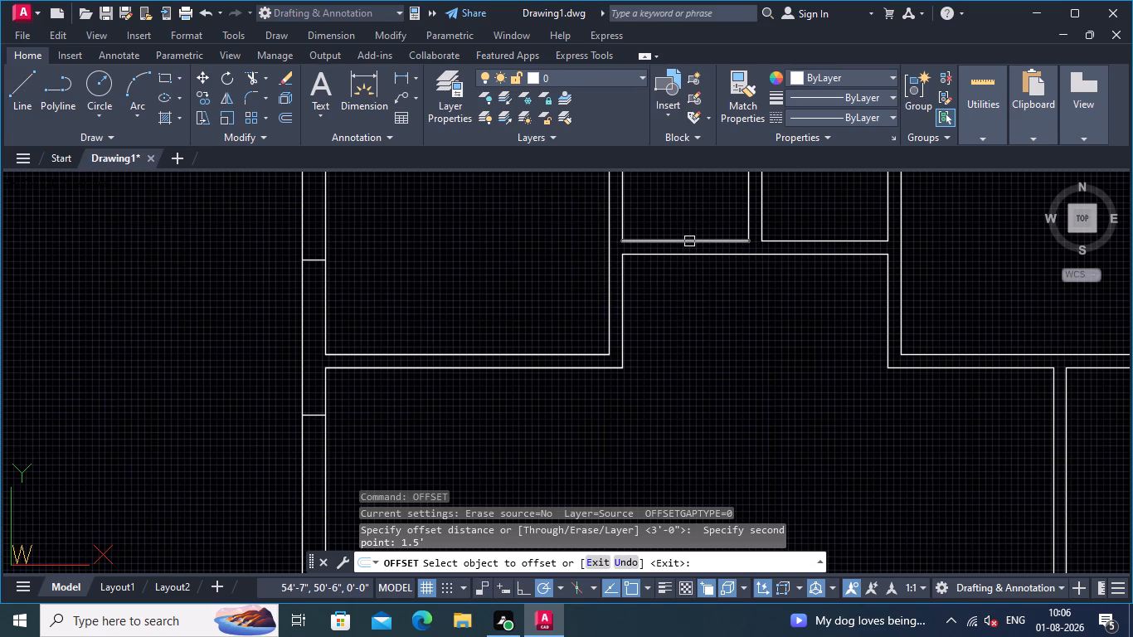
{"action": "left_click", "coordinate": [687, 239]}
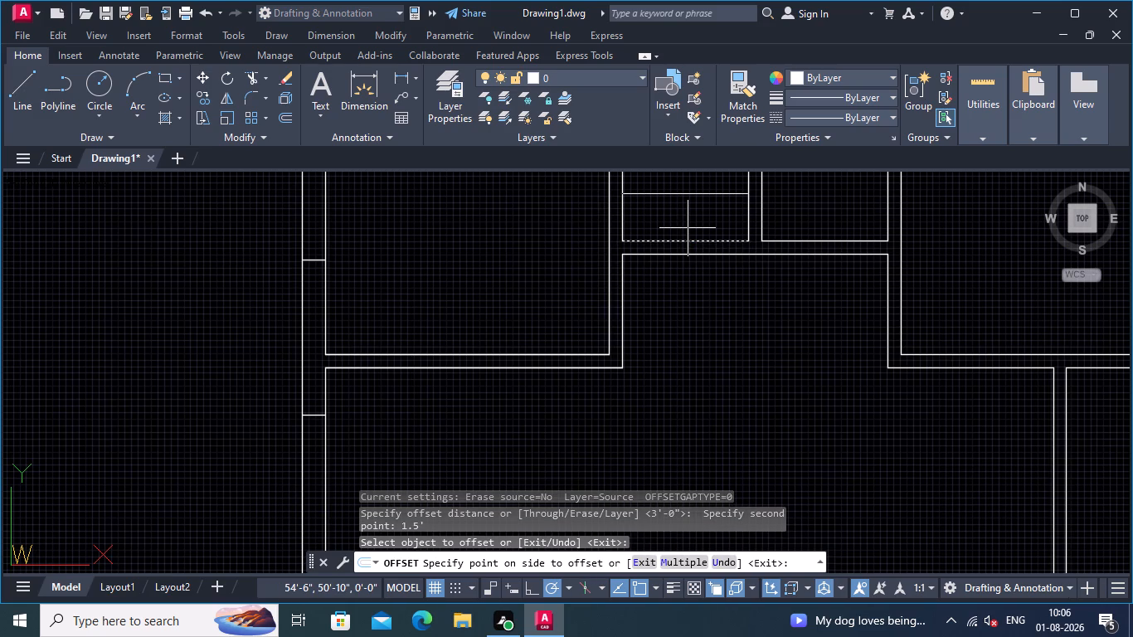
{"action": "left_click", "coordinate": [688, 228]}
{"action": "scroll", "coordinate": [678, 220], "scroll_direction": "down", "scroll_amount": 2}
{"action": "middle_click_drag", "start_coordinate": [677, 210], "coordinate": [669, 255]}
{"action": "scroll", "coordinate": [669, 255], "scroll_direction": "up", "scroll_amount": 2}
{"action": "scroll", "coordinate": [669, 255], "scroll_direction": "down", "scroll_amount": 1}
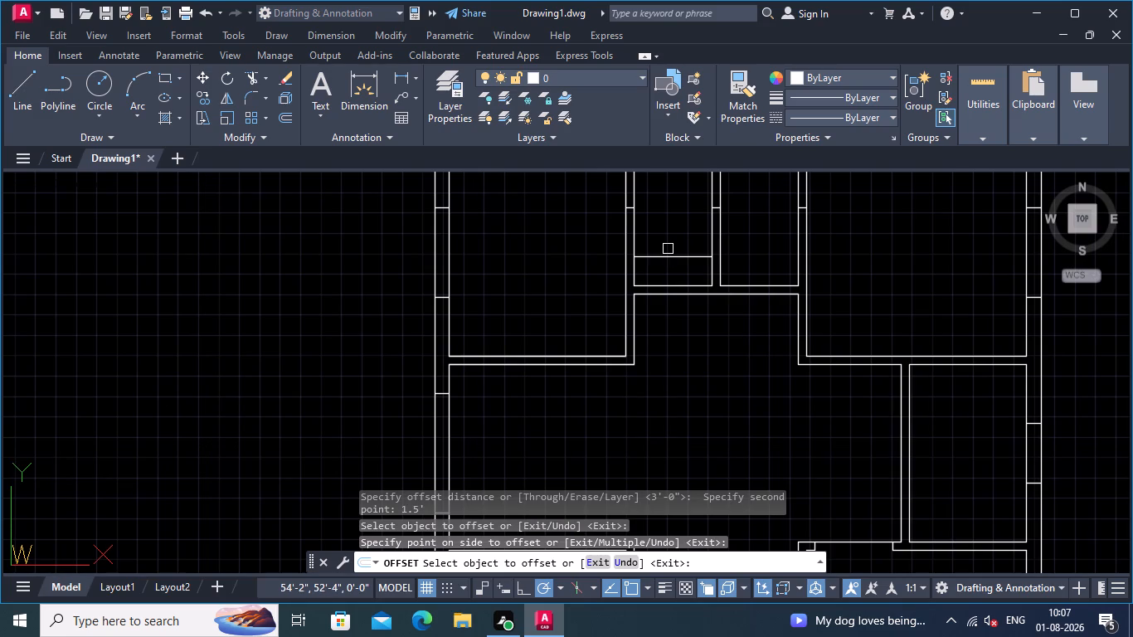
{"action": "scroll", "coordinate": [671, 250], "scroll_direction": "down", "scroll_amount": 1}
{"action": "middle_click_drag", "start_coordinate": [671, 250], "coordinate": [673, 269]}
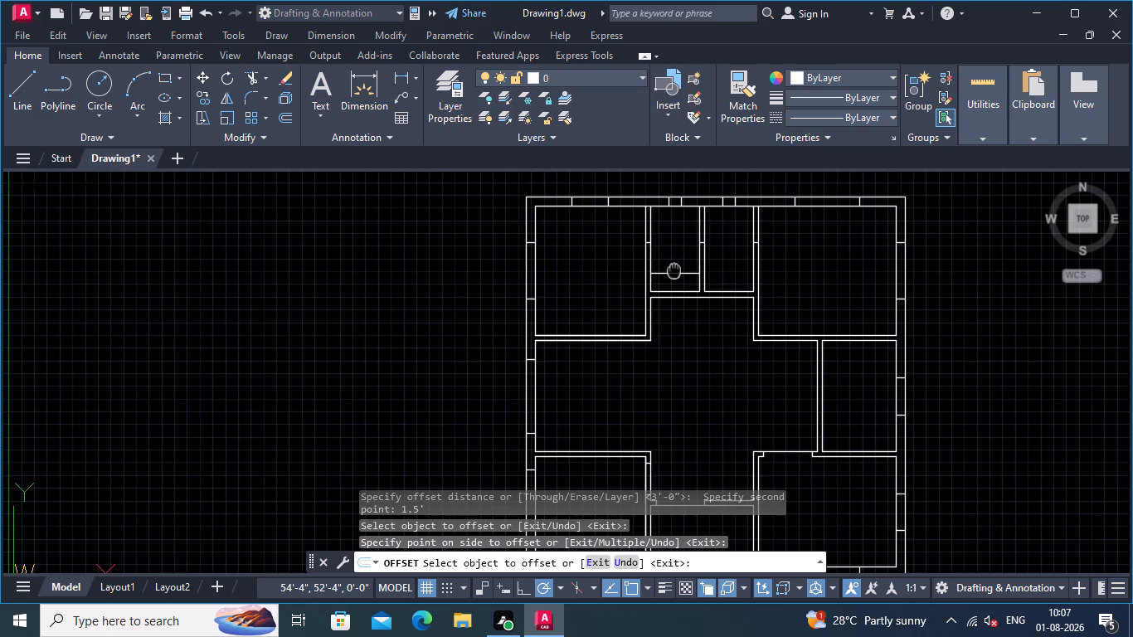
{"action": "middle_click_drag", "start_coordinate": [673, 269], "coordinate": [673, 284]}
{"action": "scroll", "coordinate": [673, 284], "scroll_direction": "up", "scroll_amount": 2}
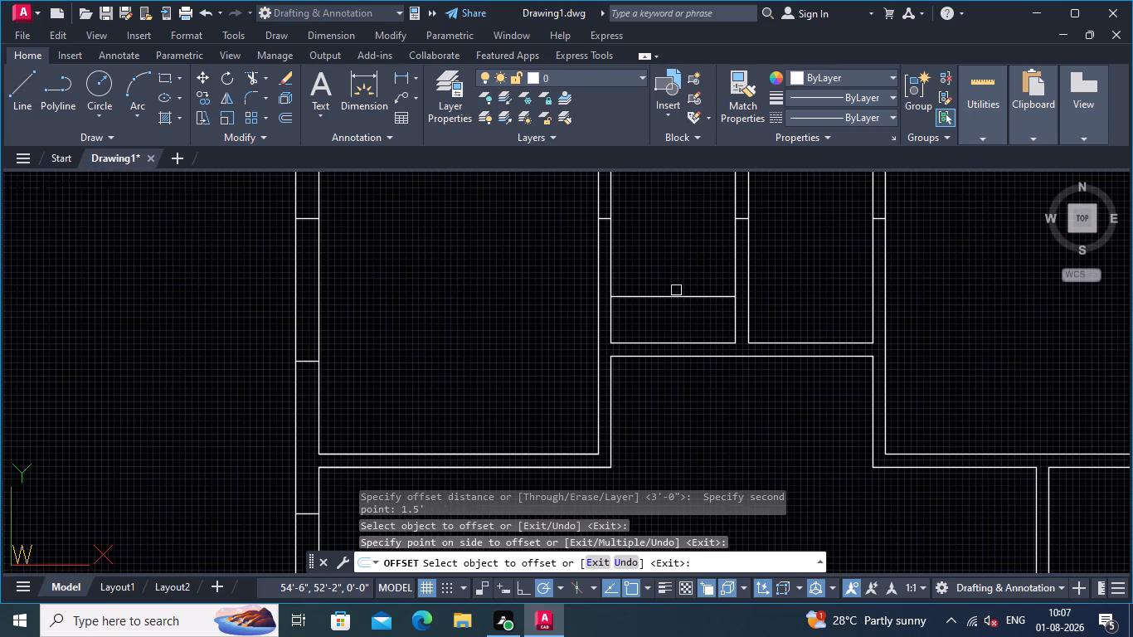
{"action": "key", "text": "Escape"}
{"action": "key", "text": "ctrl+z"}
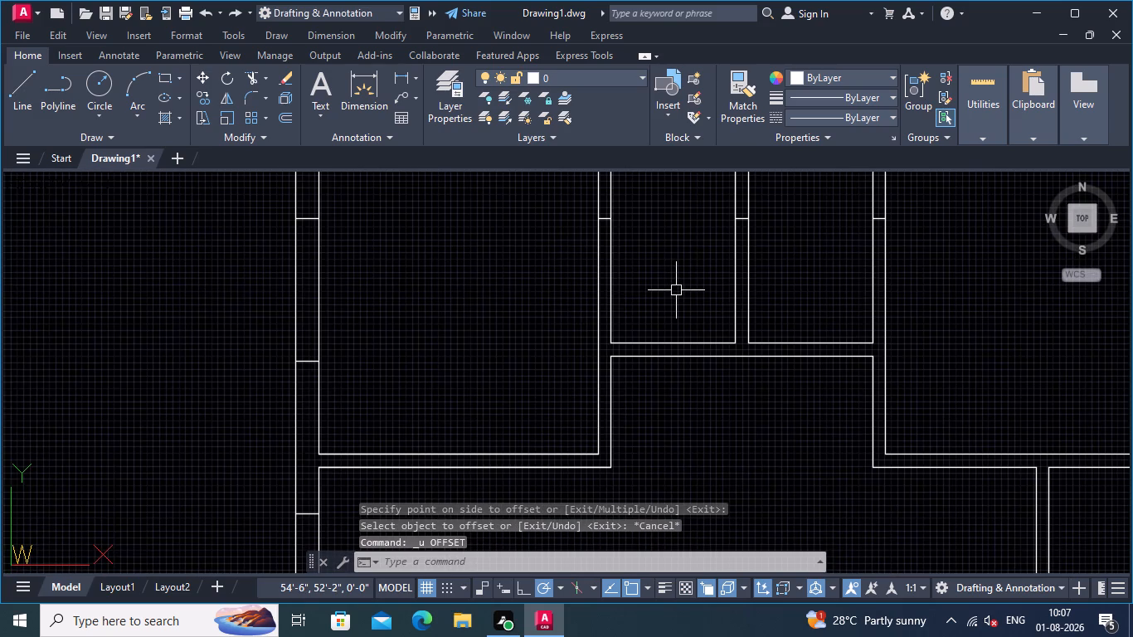
Offset the bottom wall line of the left small top-middle room 6" up into the room.
{"action": "scroll", "coordinate": [596, 318], "scroll_direction": "down", "scroll_amount": 1}
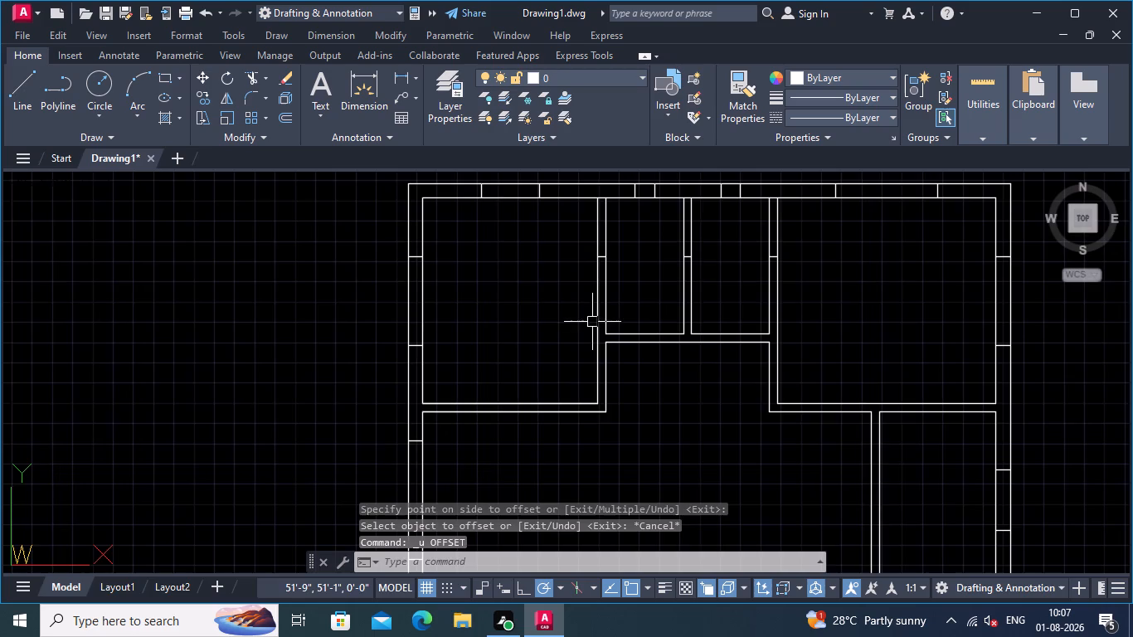
{"action": "middle_click_drag", "start_coordinate": [592, 322], "coordinate": [539, 293]}
{"action": "middle_click_drag", "start_coordinate": [854, 304], "coordinate": [824, 233]}
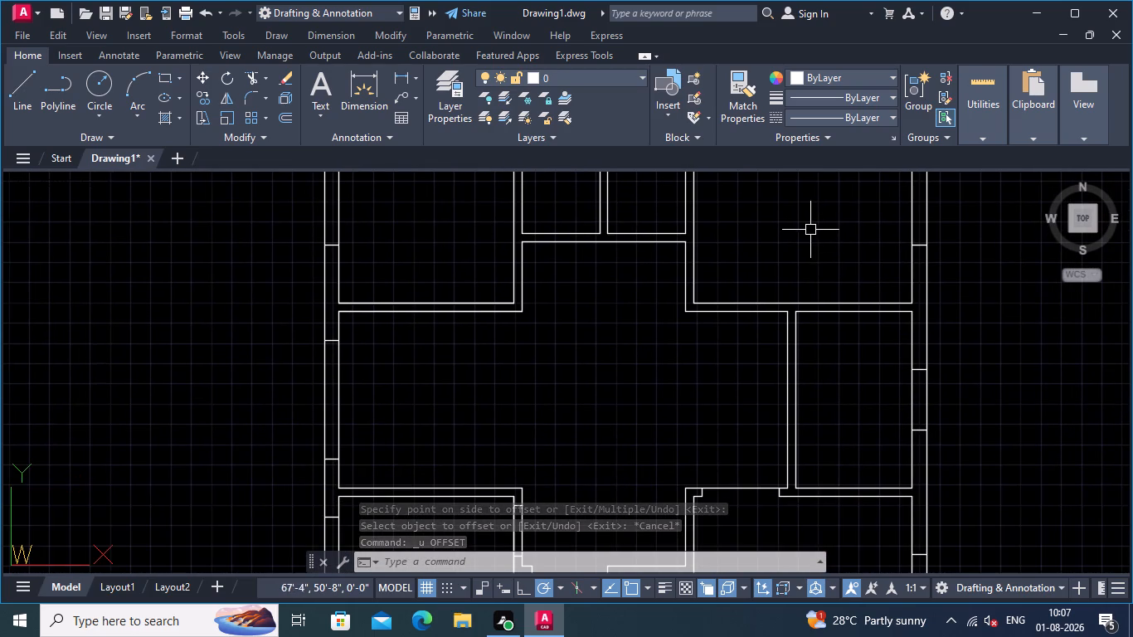
{"action": "middle_click_drag", "start_coordinate": [557, 367], "coordinate": [596, 438]}
{"action": "scroll", "coordinate": [747, 300], "scroll_direction": "up", "scroll_amount": 2}
{"action": "right_click", "coordinate": [847, 239]}
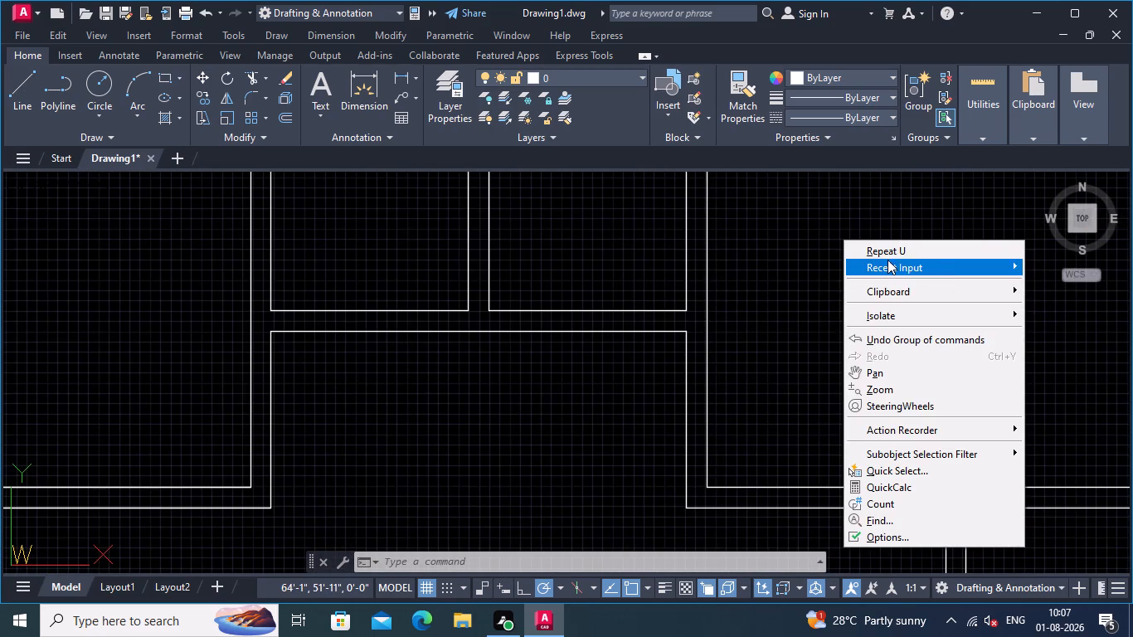
{"action": "key", "text": "Escape"}
{"action": "type", "text": "OFF"}
{"action": "key", "text": "Return"}
{"action": "scroll", "coordinate": [522, 316], "scroll_direction": "down", "scroll_amount": 1}
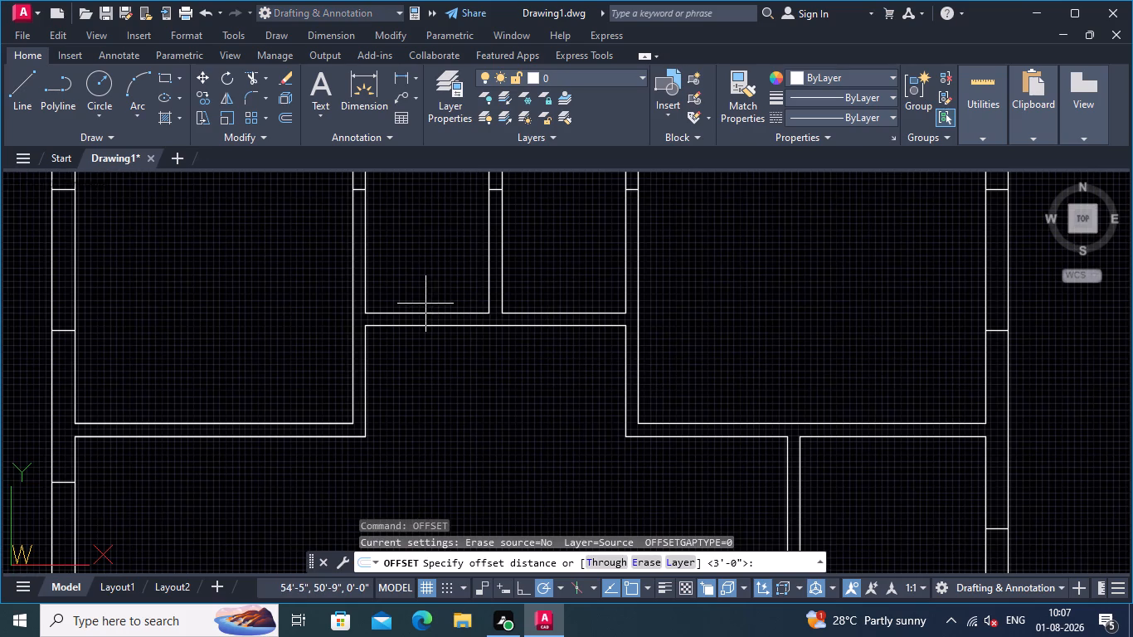
{"action": "middle_click_drag", "start_coordinate": [425, 303], "coordinate": [493, 304]}
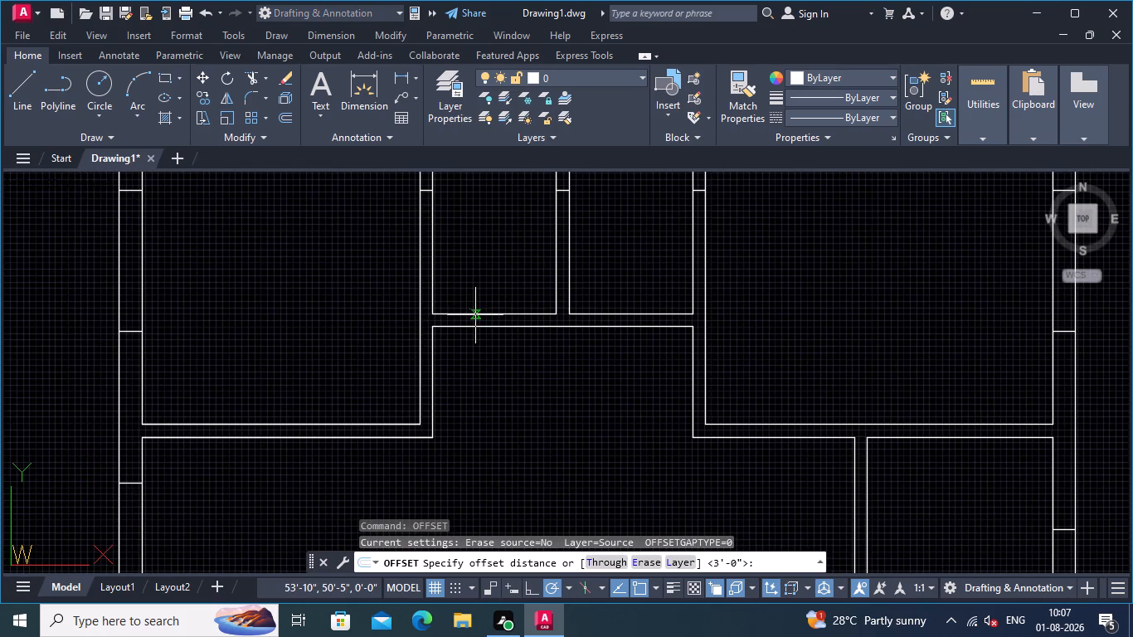
{"action": "left_click", "coordinate": [475, 315]}
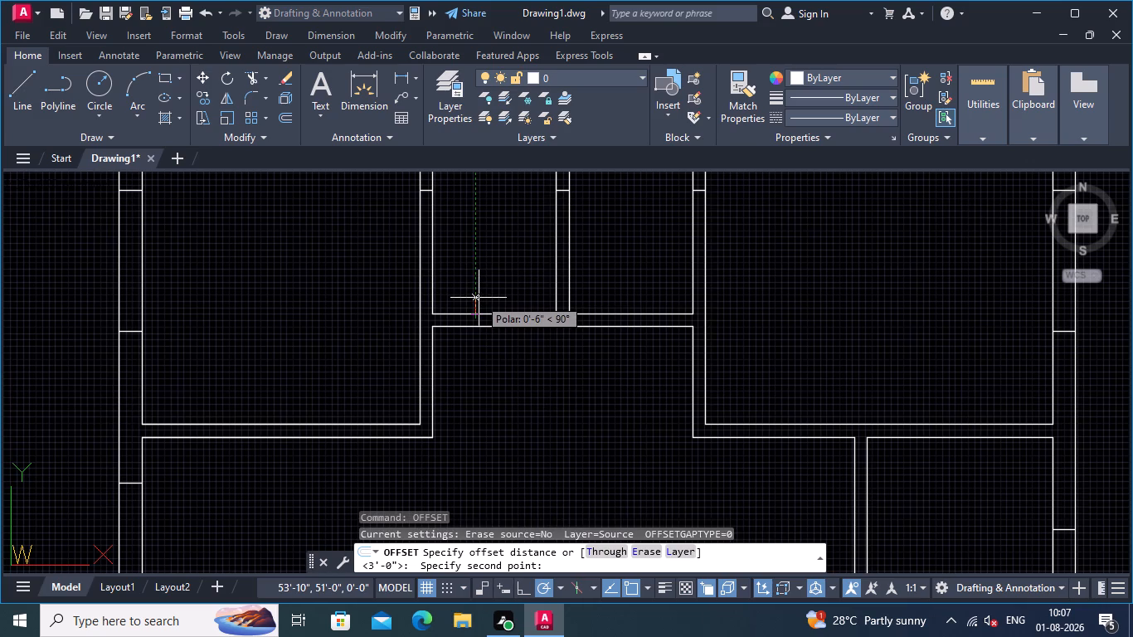
{"action": "key", "text": "6"}
{"action": "key", "text": "apostrophe"}
{"action": "key", "text": "apostrophe"}
{"action": "key", "text": "BackSpace"}
{"action": "key", "text": "BackSpace"}
{"action": "key", "text": "shift+quotedbl"}
{"action": "key", "text": "Return"}
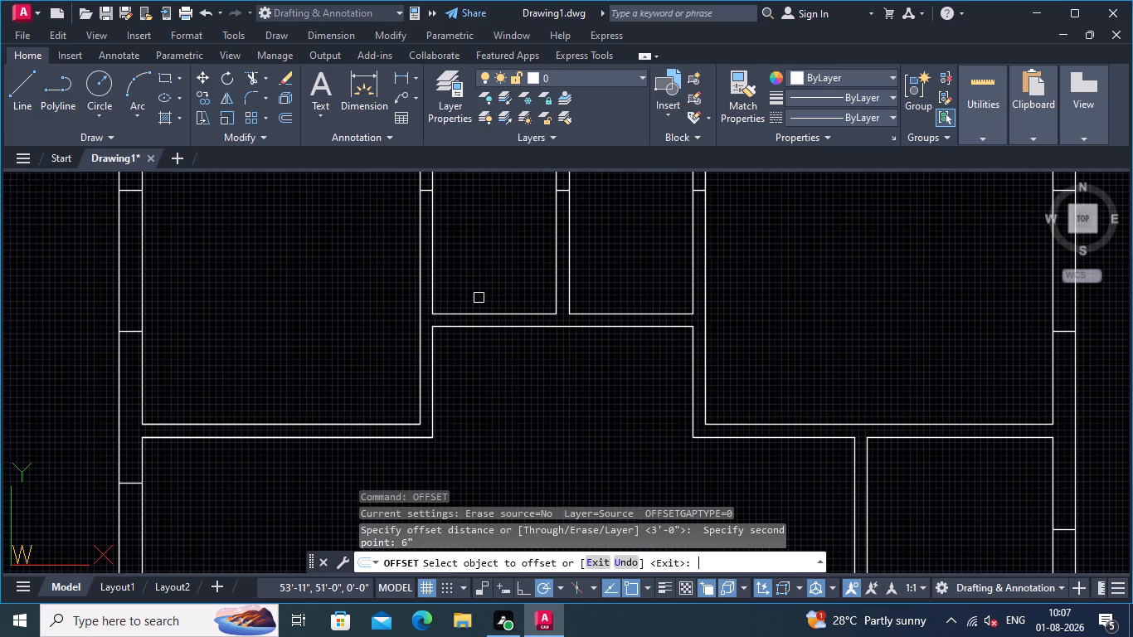
{"action": "left_click", "coordinate": [494, 314]}
{"action": "left_click", "coordinate": [492, 296]}
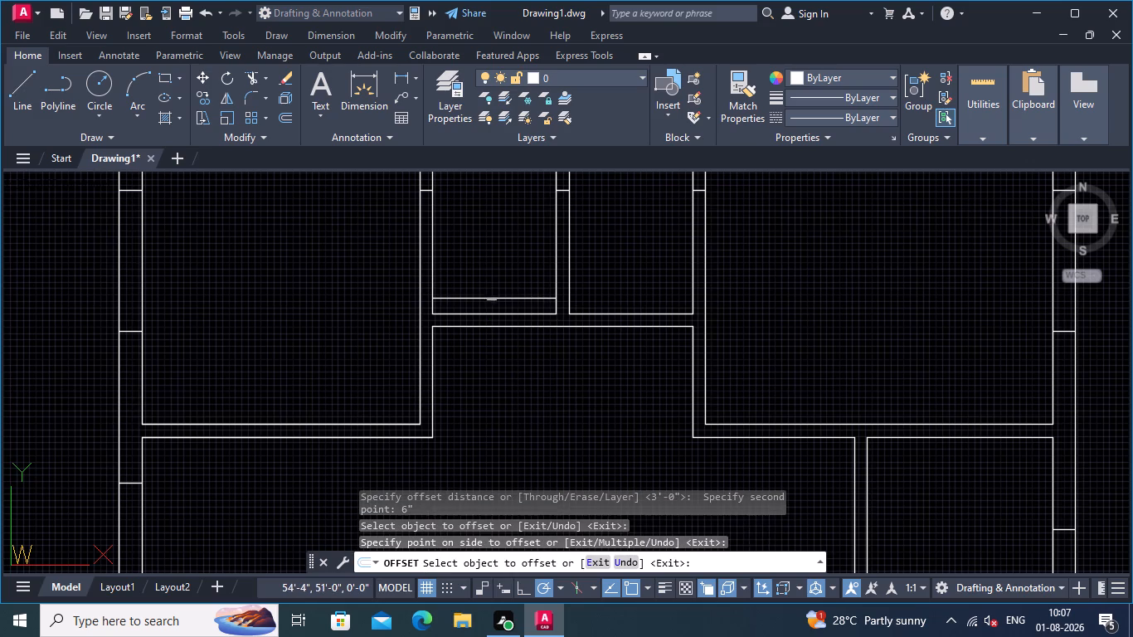
{"action": "scroll", "coordinate": [473, 226], "scroll_direction": "down", "scroll_amount": 1}
{"action": "middle_click_drag", "start_coordinate": [481, 251], "coordinate": [485, 261]}
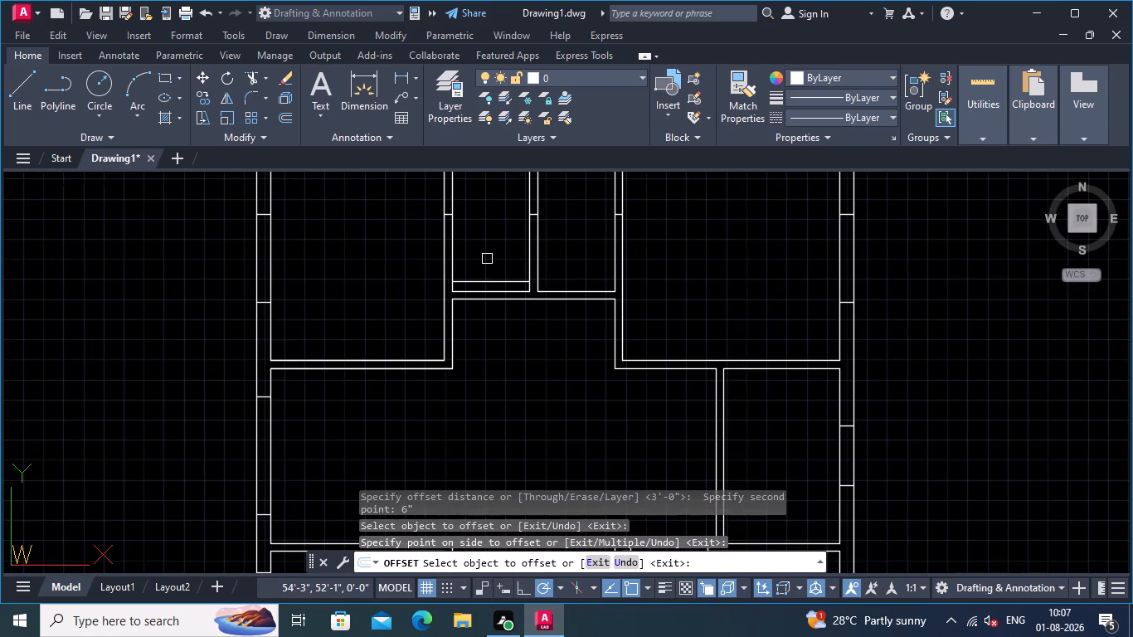
{"action": "key", "text": "BackSpace"}
{"action": "key", "text": "Return"}
Extend the 6" offset line across the partition between the top-left room and the left small room.
{"action": "type", "text": "EX"}
{"action": "key", "text": "Return"}
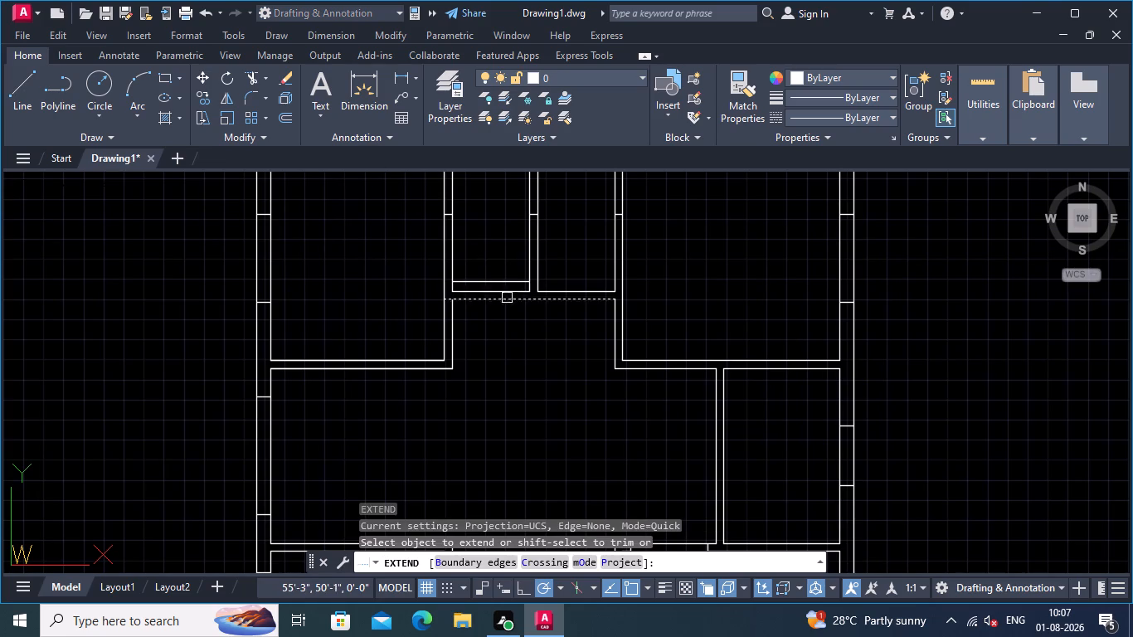
{"action": "left_click", "coordinate": [486, 279]}
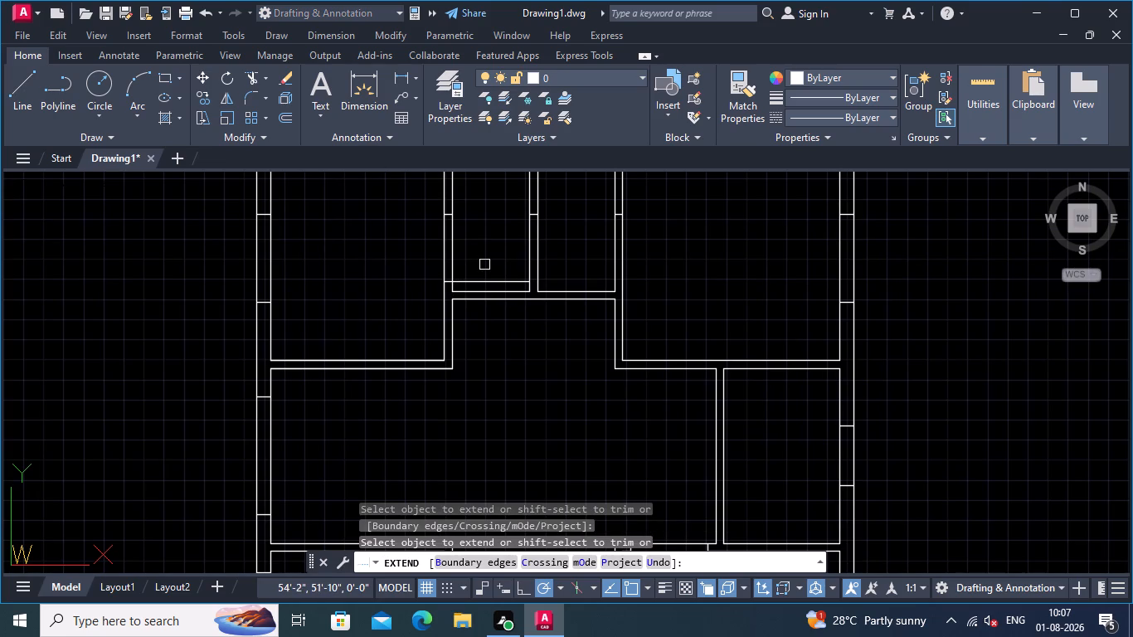
{"action": "key", "text": "Return"}
Trim the extended line inside the left small room, leaving only the jamb line across its left partition.
{"action": "type", "text": "TR"}
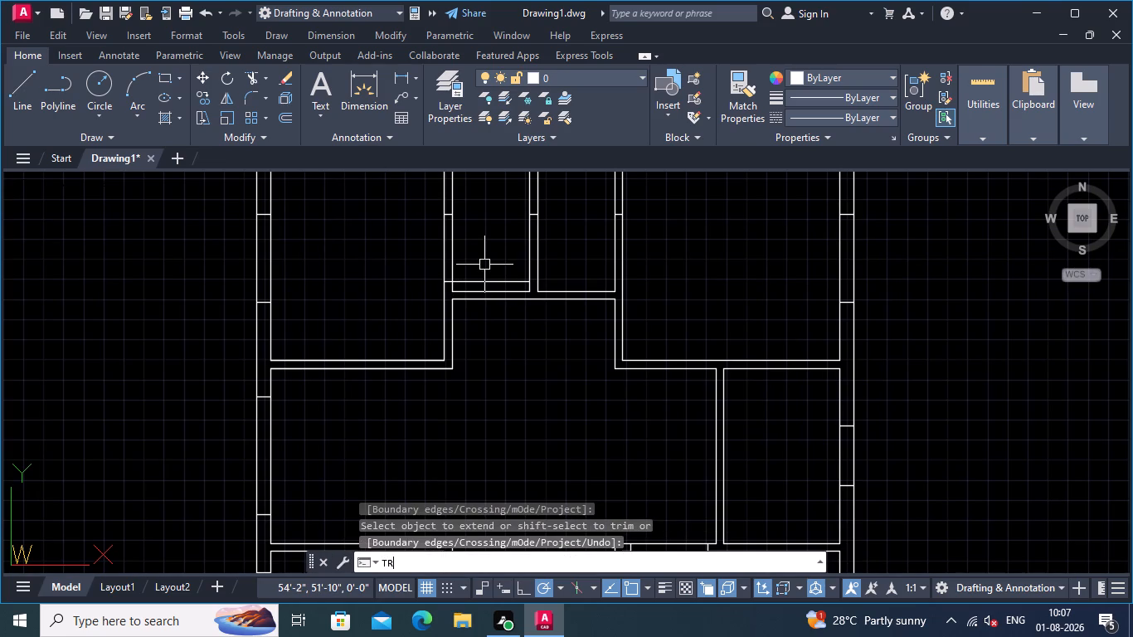
{"action": "key", "text": "Return"}
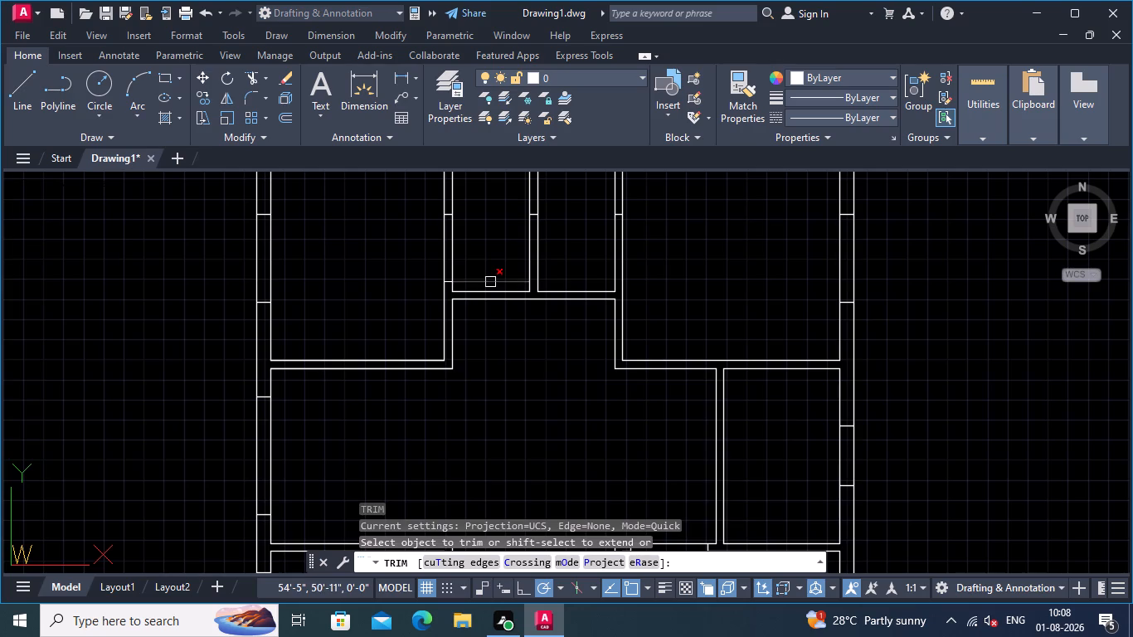
{"action": "left_click", "coordinate": [491, 282]}
{"action": "key", "text": "Return"}
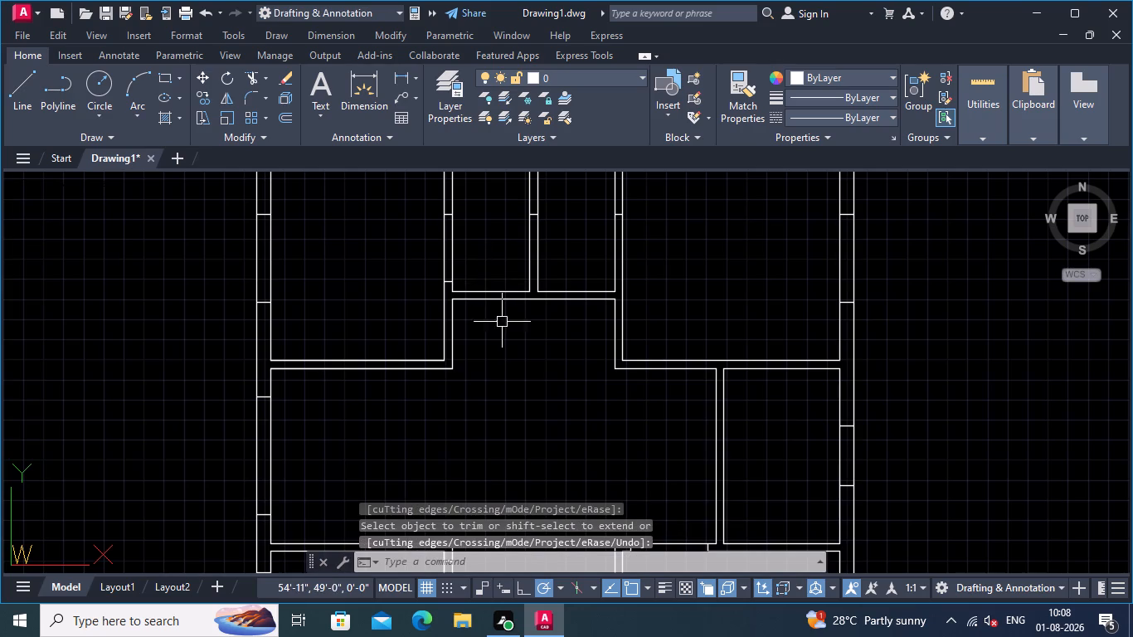
Offset the right wall line of the top-left room 6" into the room.
{"action": "middle_click_drag", "start_coordinate": [500, 339], "coordinate": [553, 313]}
{"action": "scroll", "coordinate": [552, 329], "scroll_direction": "up", "scroll_amount": 1}
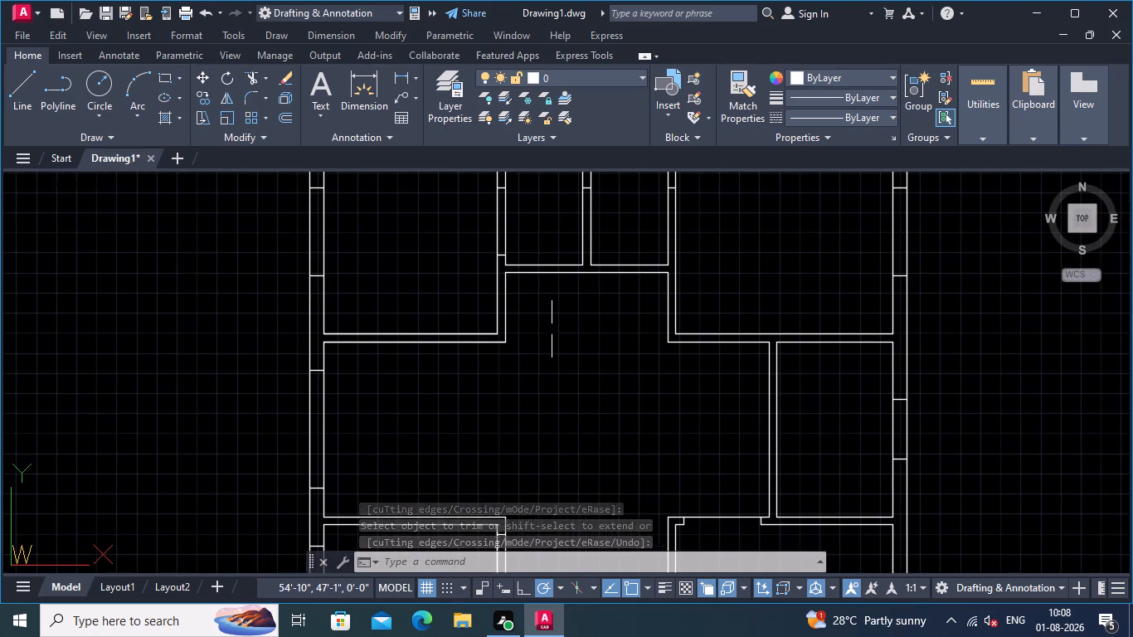
{"action": "middle_click_drag", "start_coordinate": [552, 329], "coordinate": [579, 325]}
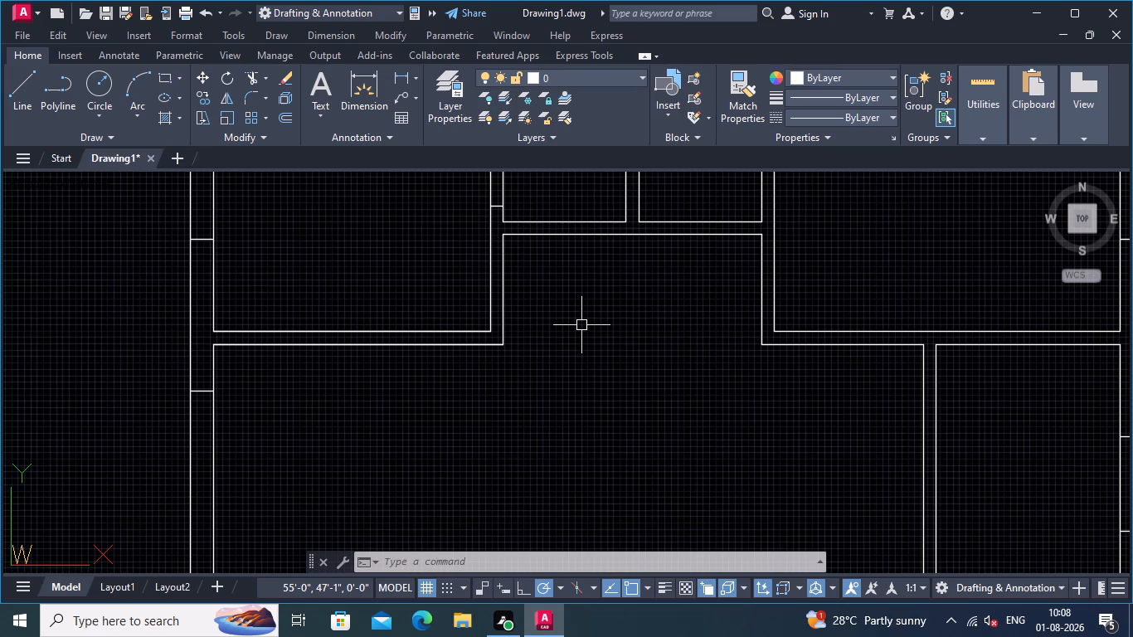
{"action": "type", "text": "OFF"}
{"action": "key", "text": "Return"}
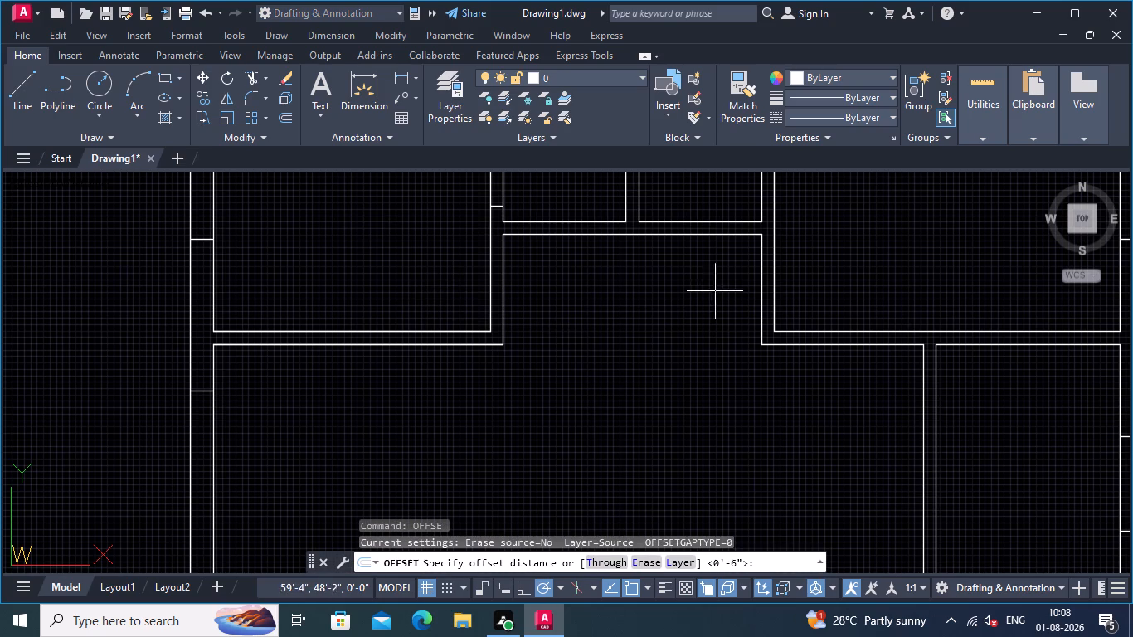
{"action": "left_click", "coordinate": [489, 291]}
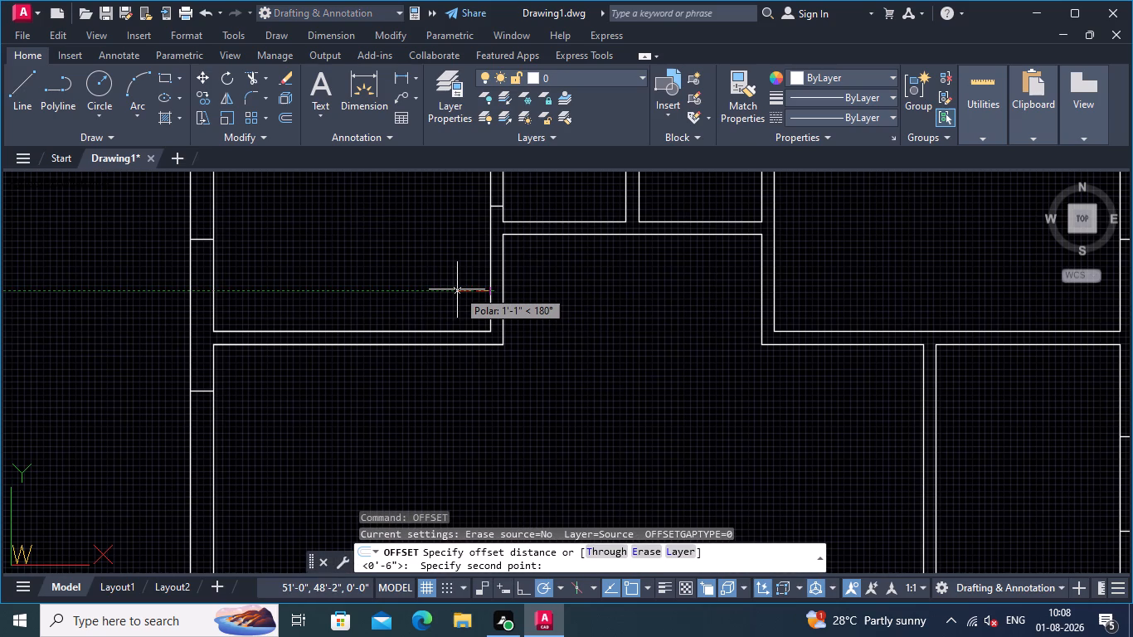
{"action": "key", "text": "6"}
{"action": "key", "text": "Return"}
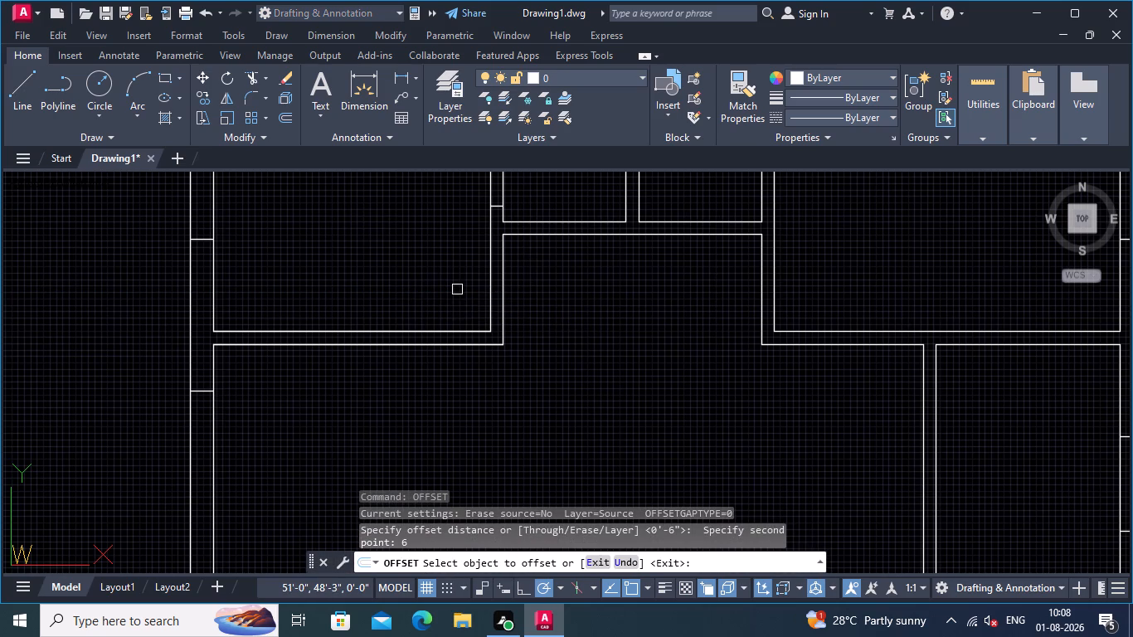
{"action": "left_click", "coordinate": [489, 302]}
{"action": "left_click", "coordinate": [454, 299]}
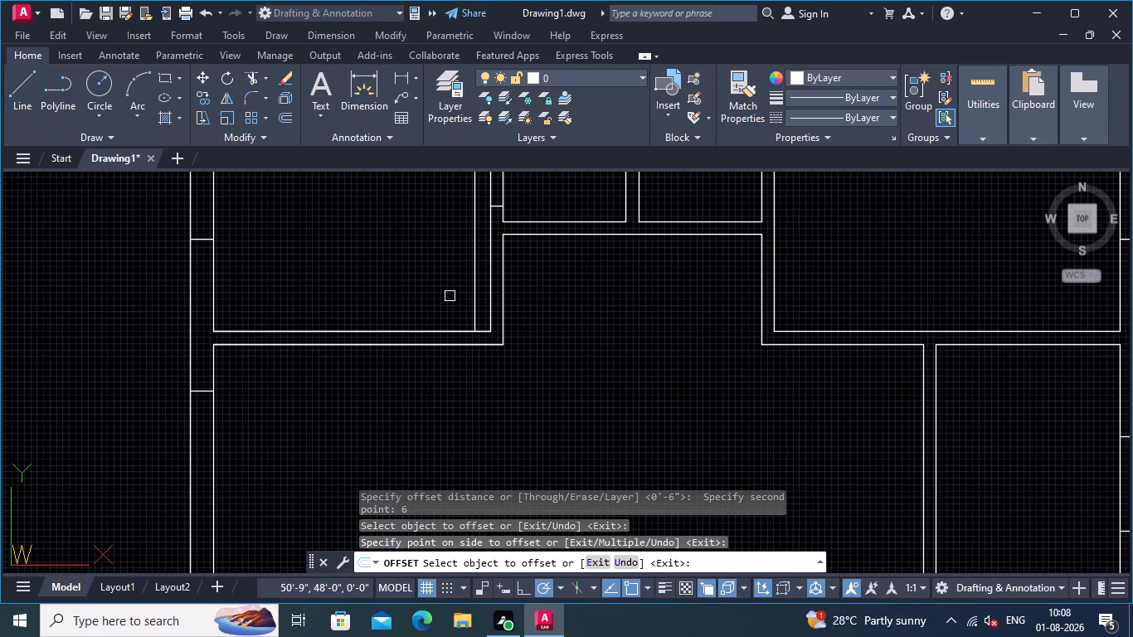
{"action": "key", "text": "Return"}
Extend the 6" offset line down across the bottom partition of the top-left room.
{"action": "type", "text": "EX"}
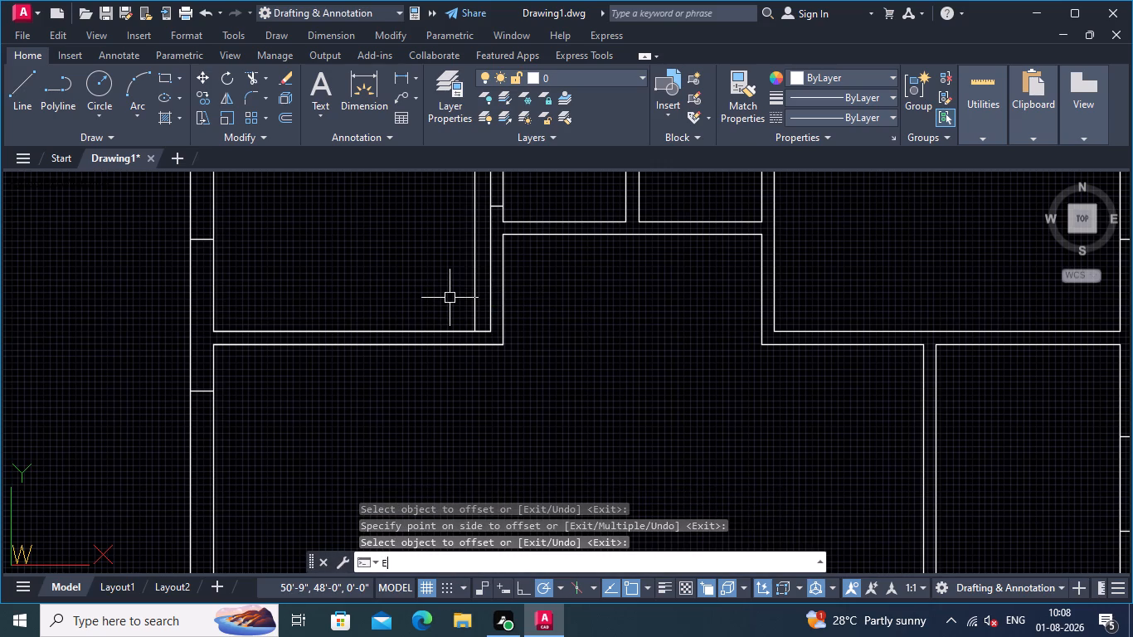
{"action": "key", "text": "Return"}
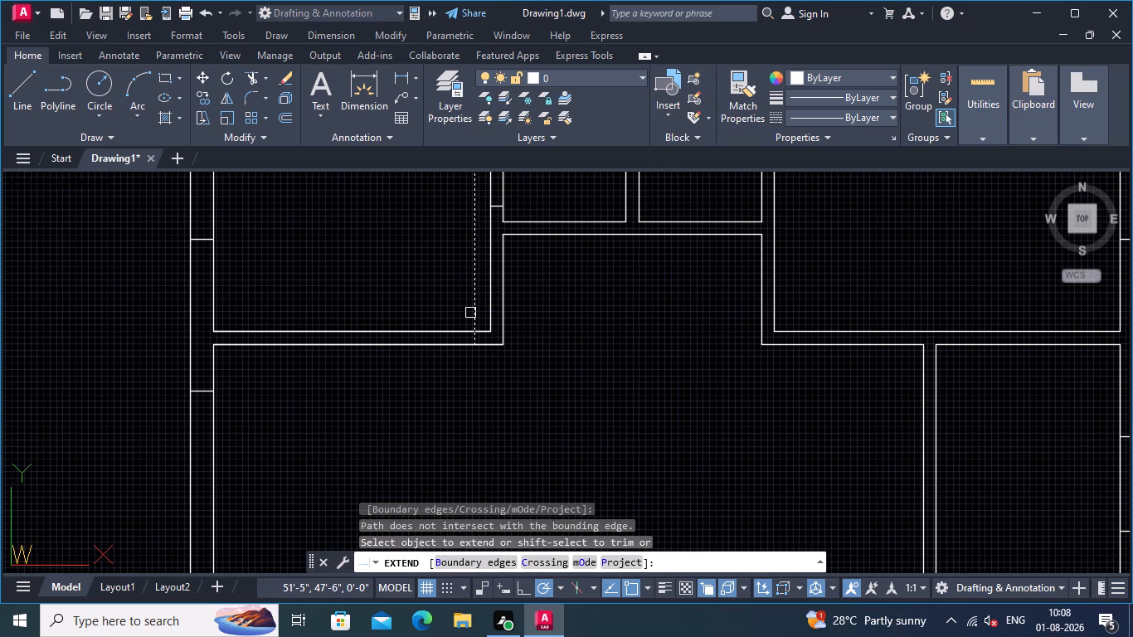
{"action": "left_click", "coordinate": [471, 313]}
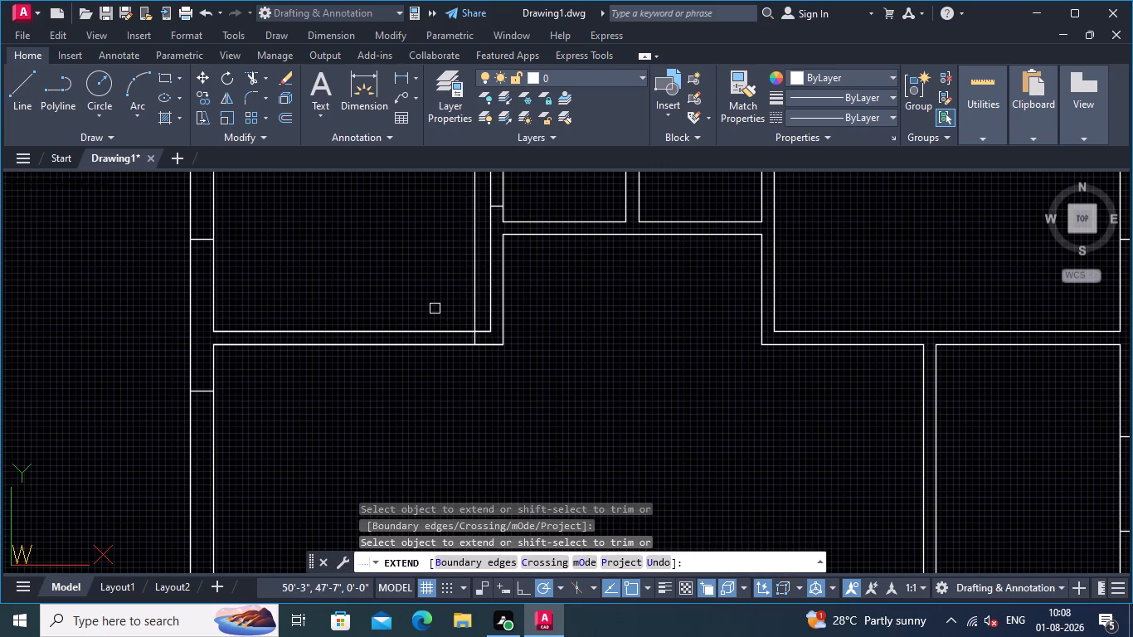
{"action": "key", "text": "Return"}
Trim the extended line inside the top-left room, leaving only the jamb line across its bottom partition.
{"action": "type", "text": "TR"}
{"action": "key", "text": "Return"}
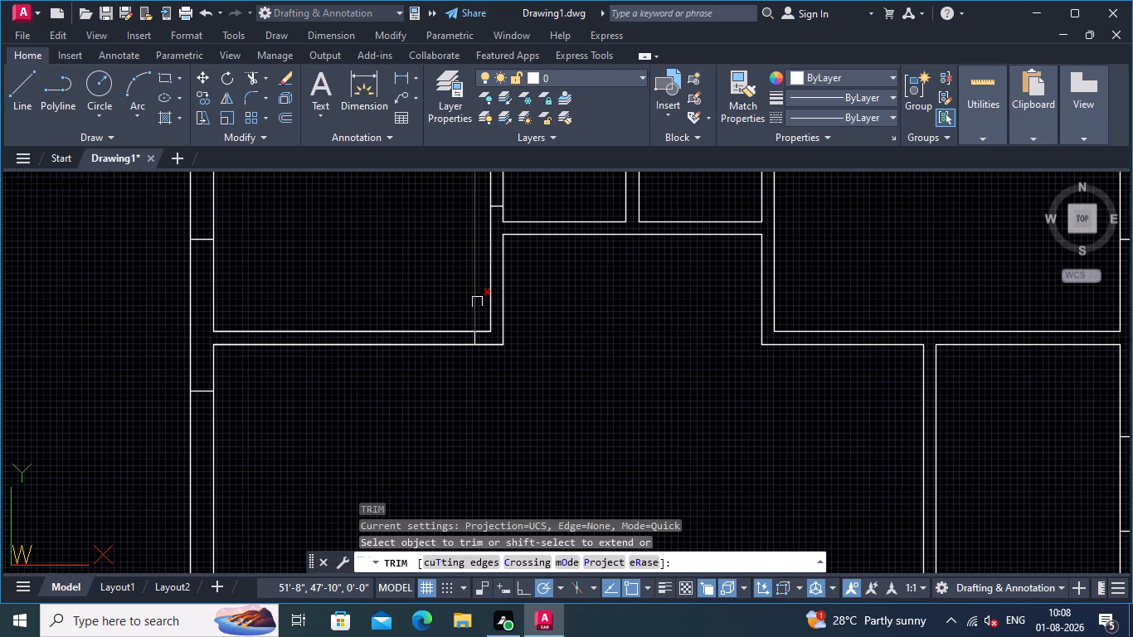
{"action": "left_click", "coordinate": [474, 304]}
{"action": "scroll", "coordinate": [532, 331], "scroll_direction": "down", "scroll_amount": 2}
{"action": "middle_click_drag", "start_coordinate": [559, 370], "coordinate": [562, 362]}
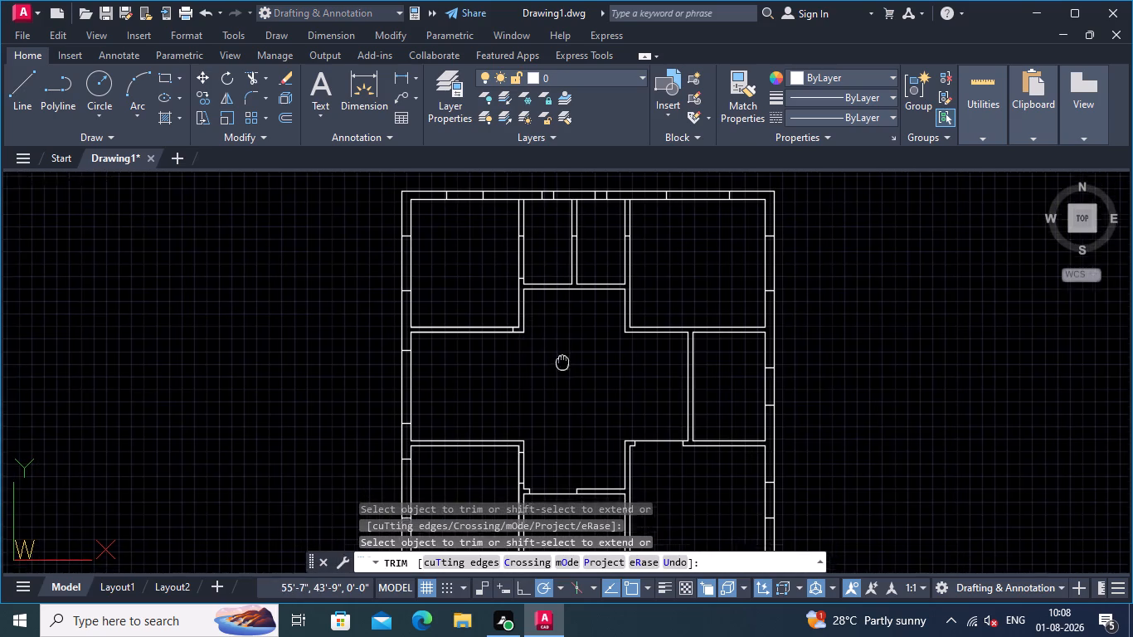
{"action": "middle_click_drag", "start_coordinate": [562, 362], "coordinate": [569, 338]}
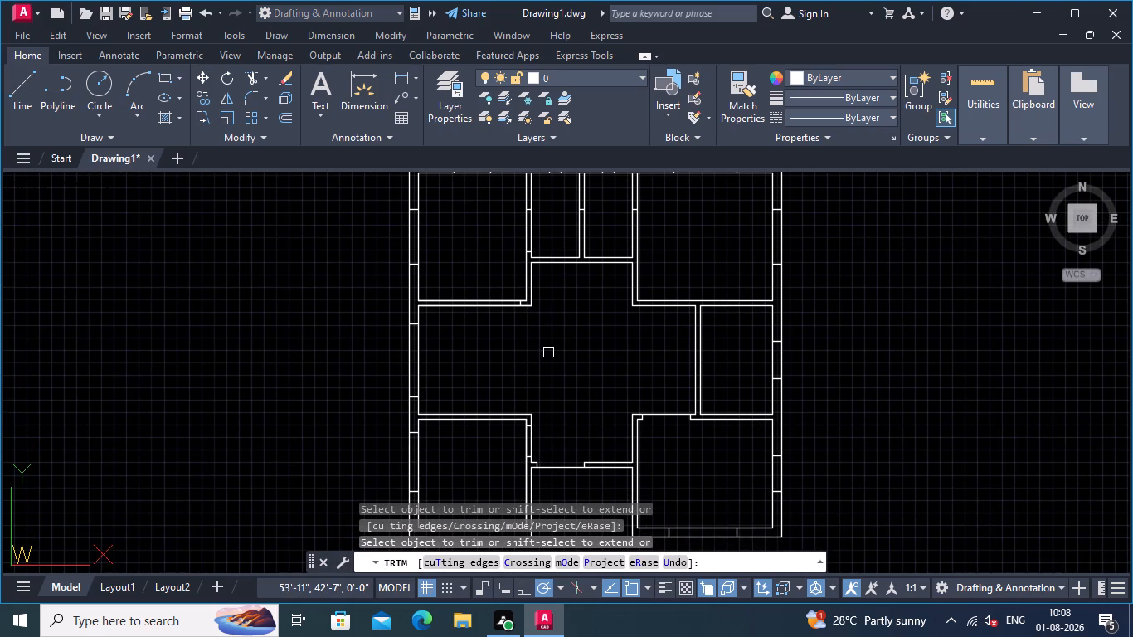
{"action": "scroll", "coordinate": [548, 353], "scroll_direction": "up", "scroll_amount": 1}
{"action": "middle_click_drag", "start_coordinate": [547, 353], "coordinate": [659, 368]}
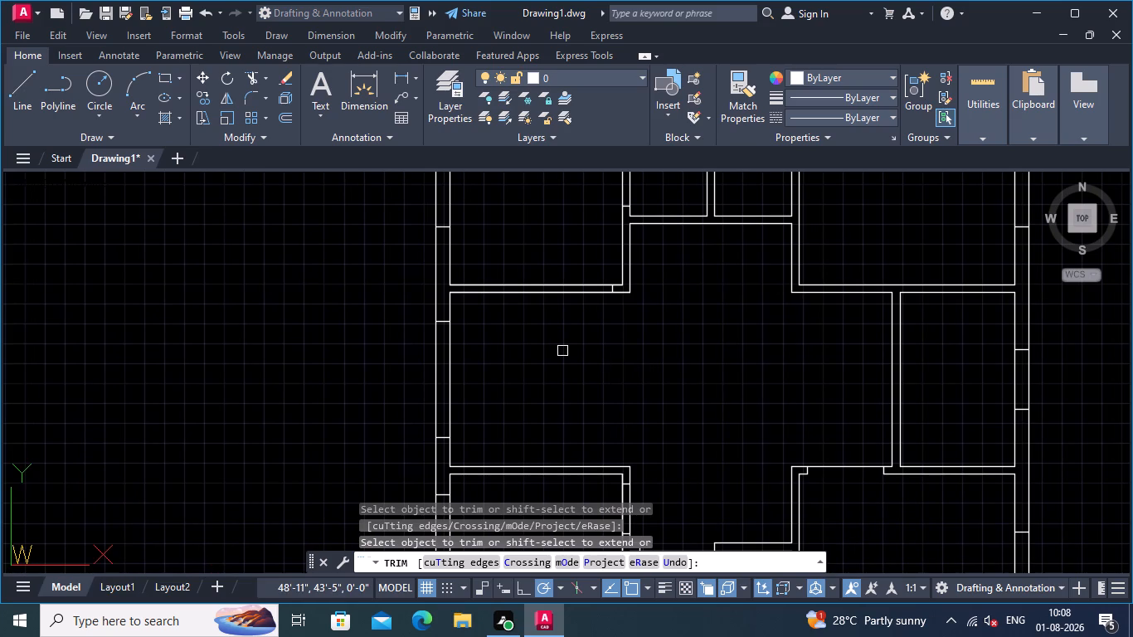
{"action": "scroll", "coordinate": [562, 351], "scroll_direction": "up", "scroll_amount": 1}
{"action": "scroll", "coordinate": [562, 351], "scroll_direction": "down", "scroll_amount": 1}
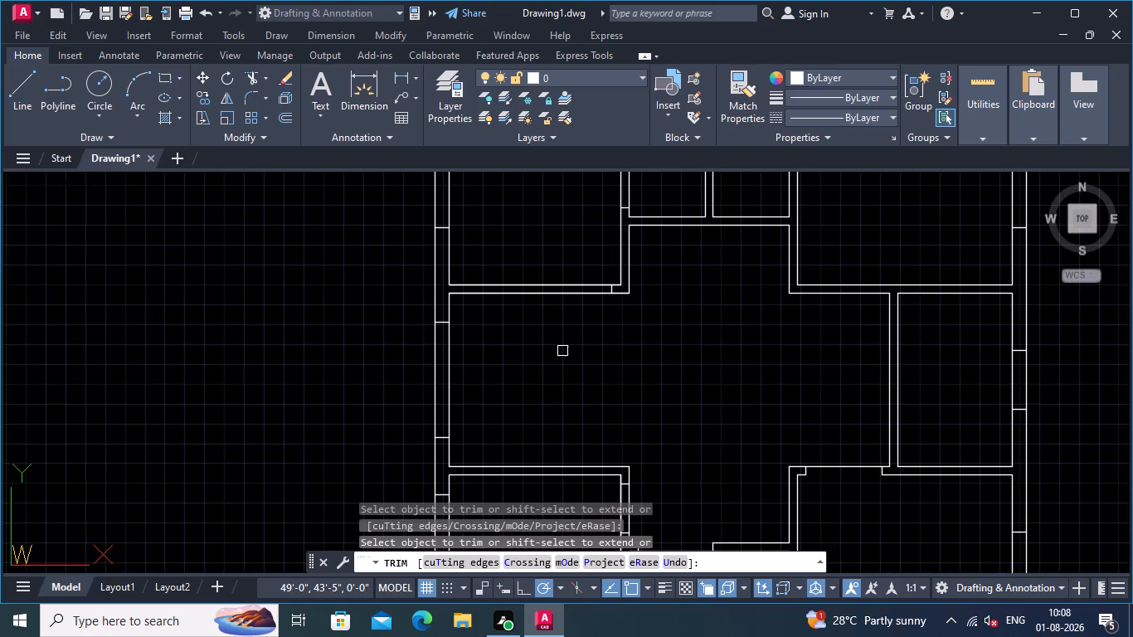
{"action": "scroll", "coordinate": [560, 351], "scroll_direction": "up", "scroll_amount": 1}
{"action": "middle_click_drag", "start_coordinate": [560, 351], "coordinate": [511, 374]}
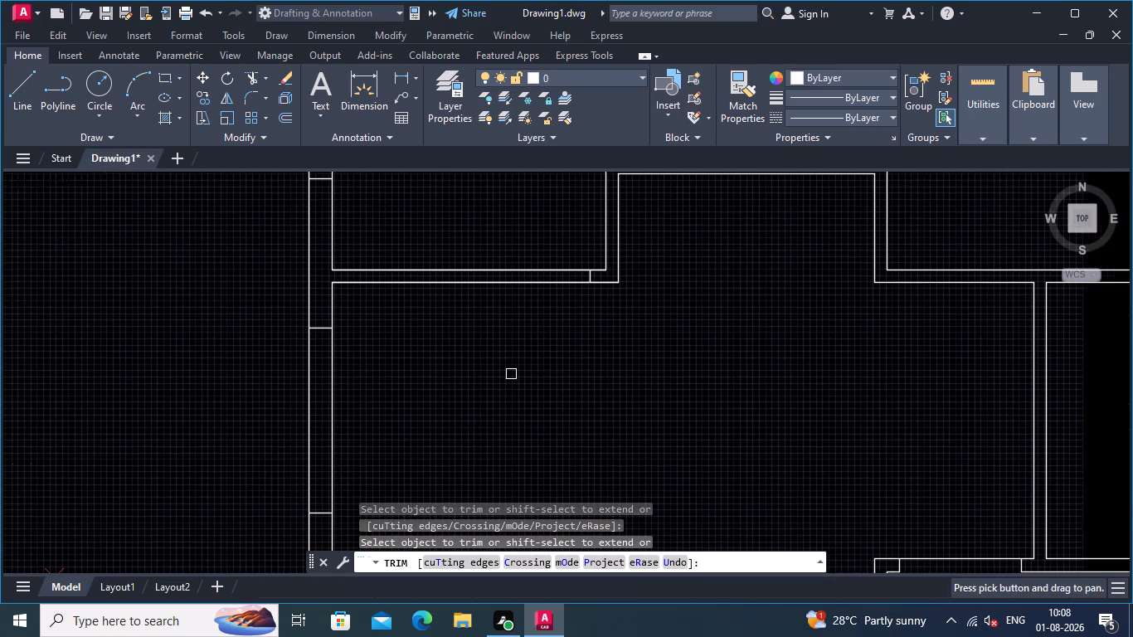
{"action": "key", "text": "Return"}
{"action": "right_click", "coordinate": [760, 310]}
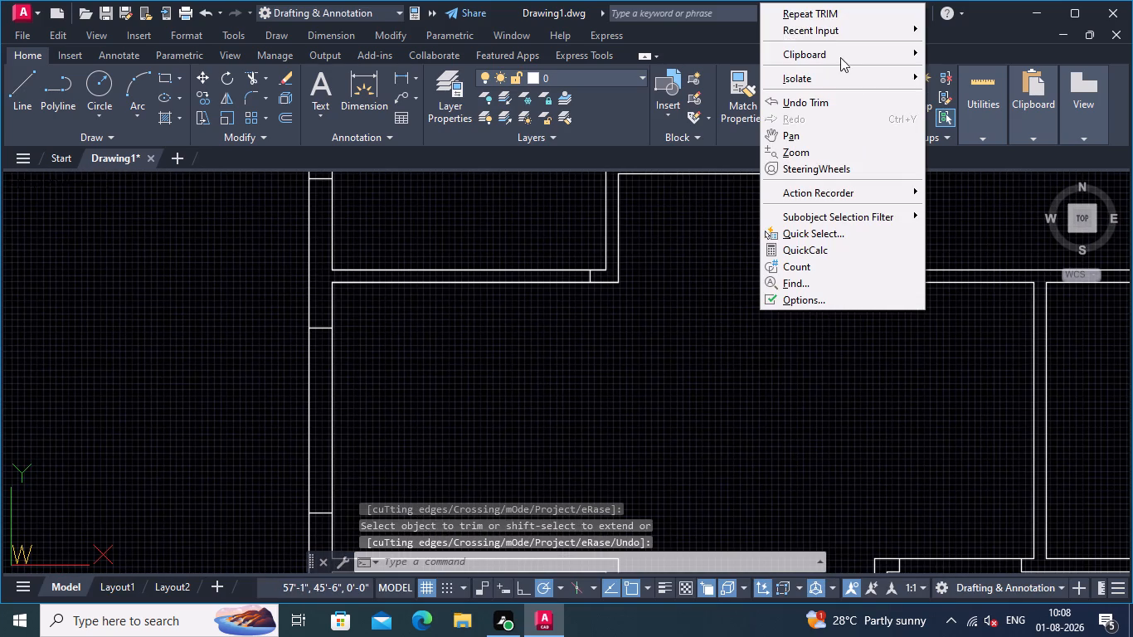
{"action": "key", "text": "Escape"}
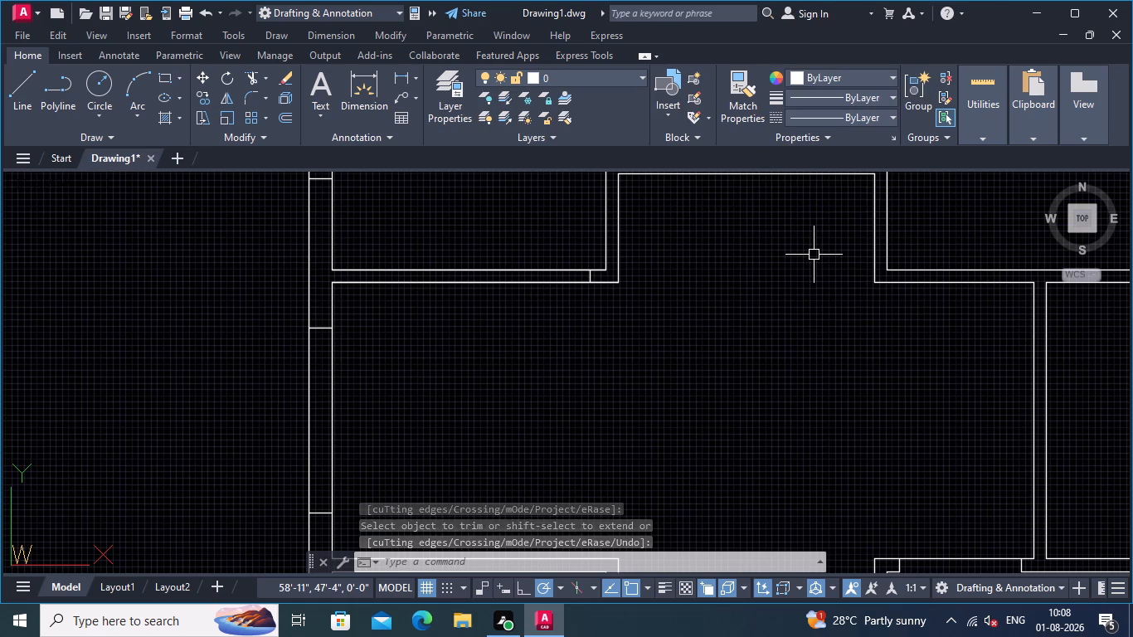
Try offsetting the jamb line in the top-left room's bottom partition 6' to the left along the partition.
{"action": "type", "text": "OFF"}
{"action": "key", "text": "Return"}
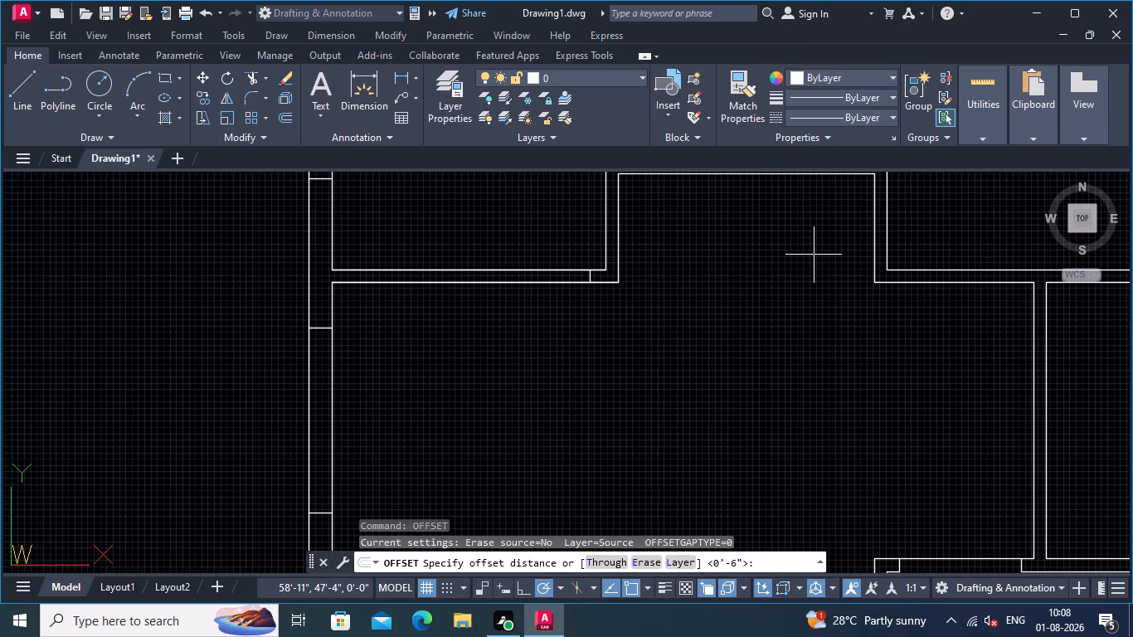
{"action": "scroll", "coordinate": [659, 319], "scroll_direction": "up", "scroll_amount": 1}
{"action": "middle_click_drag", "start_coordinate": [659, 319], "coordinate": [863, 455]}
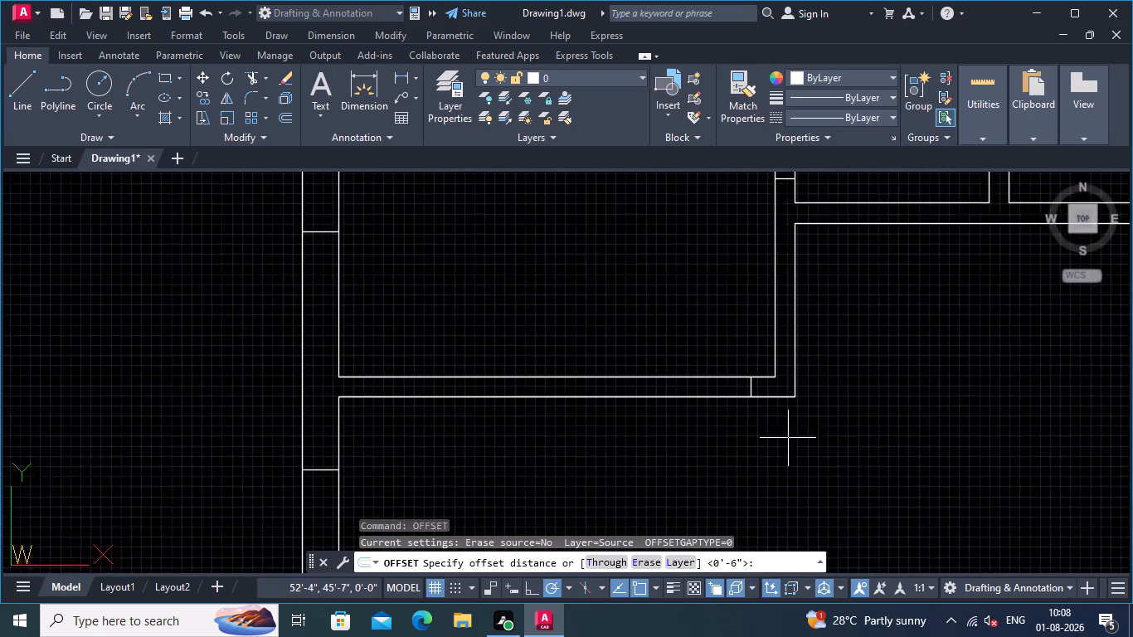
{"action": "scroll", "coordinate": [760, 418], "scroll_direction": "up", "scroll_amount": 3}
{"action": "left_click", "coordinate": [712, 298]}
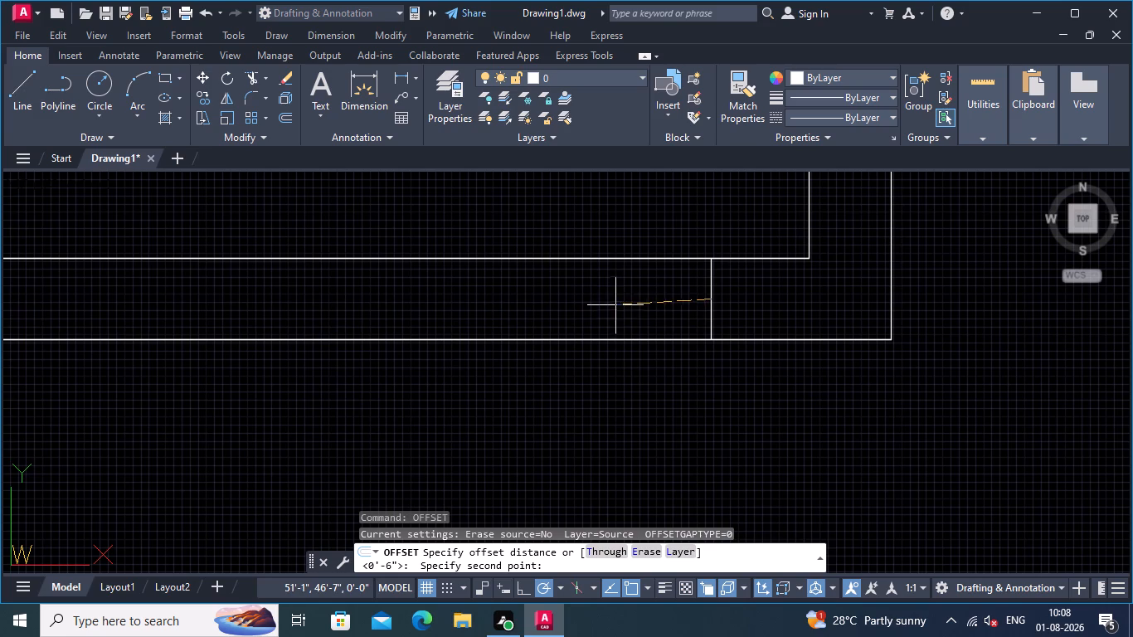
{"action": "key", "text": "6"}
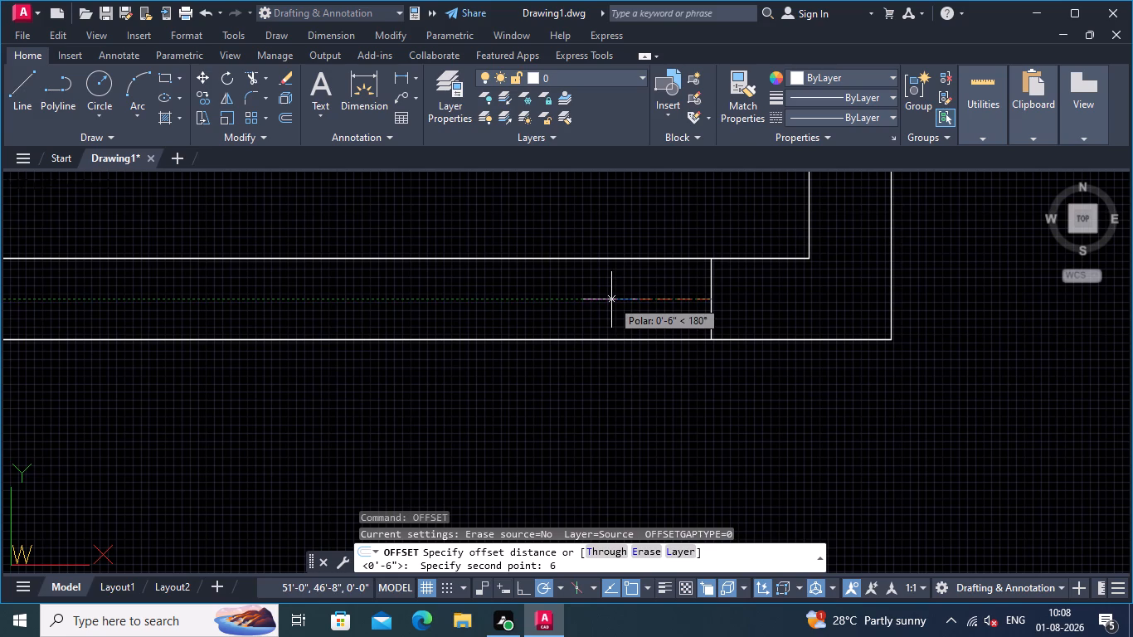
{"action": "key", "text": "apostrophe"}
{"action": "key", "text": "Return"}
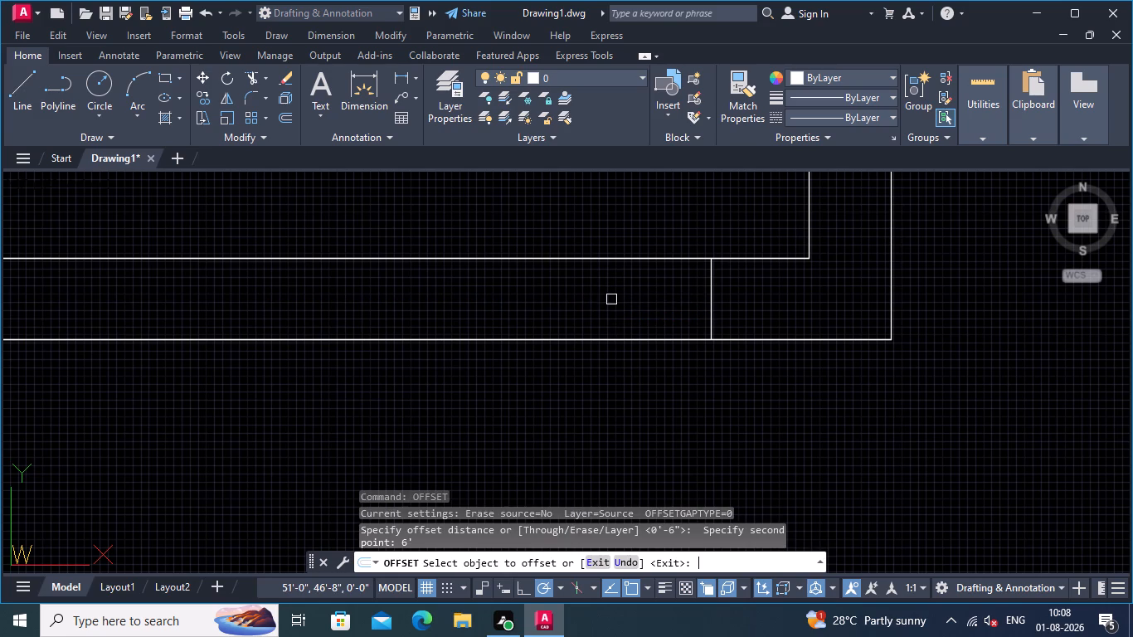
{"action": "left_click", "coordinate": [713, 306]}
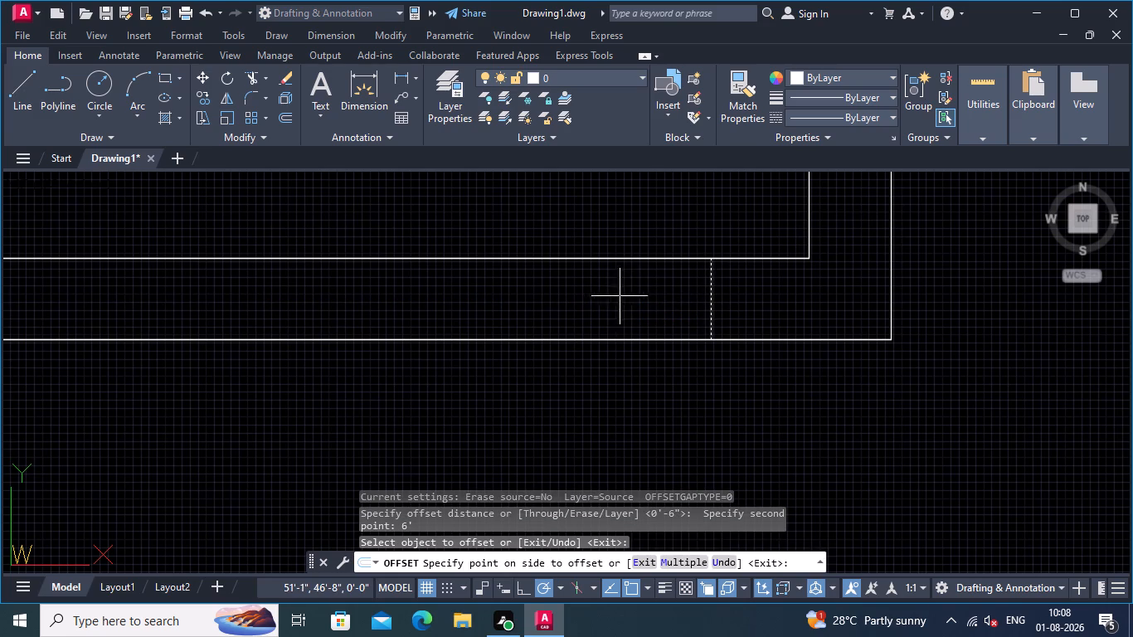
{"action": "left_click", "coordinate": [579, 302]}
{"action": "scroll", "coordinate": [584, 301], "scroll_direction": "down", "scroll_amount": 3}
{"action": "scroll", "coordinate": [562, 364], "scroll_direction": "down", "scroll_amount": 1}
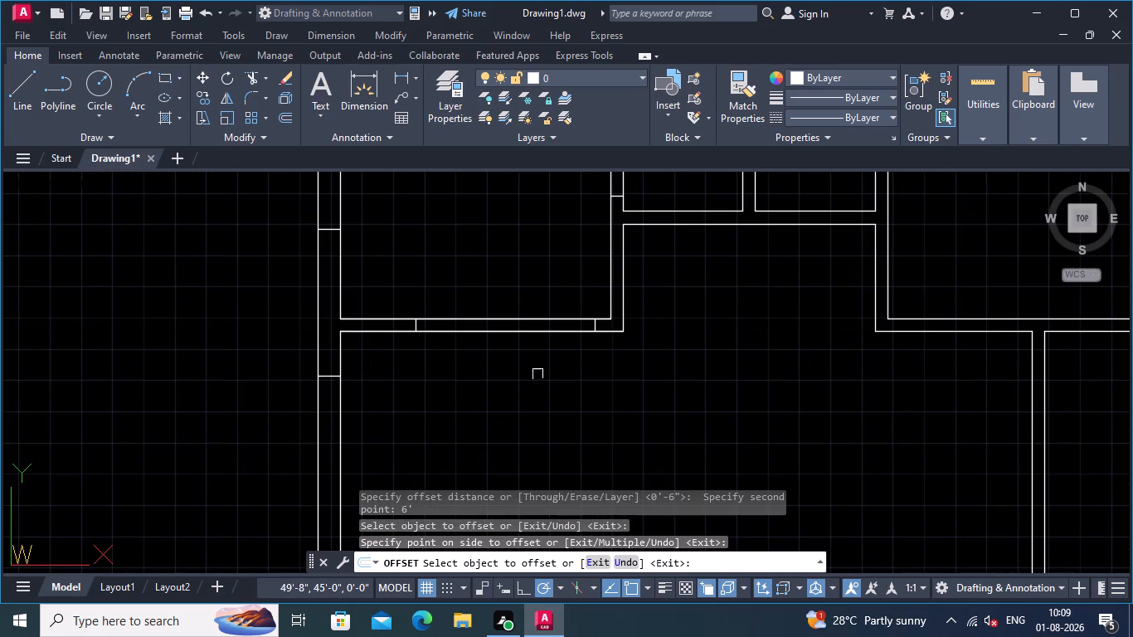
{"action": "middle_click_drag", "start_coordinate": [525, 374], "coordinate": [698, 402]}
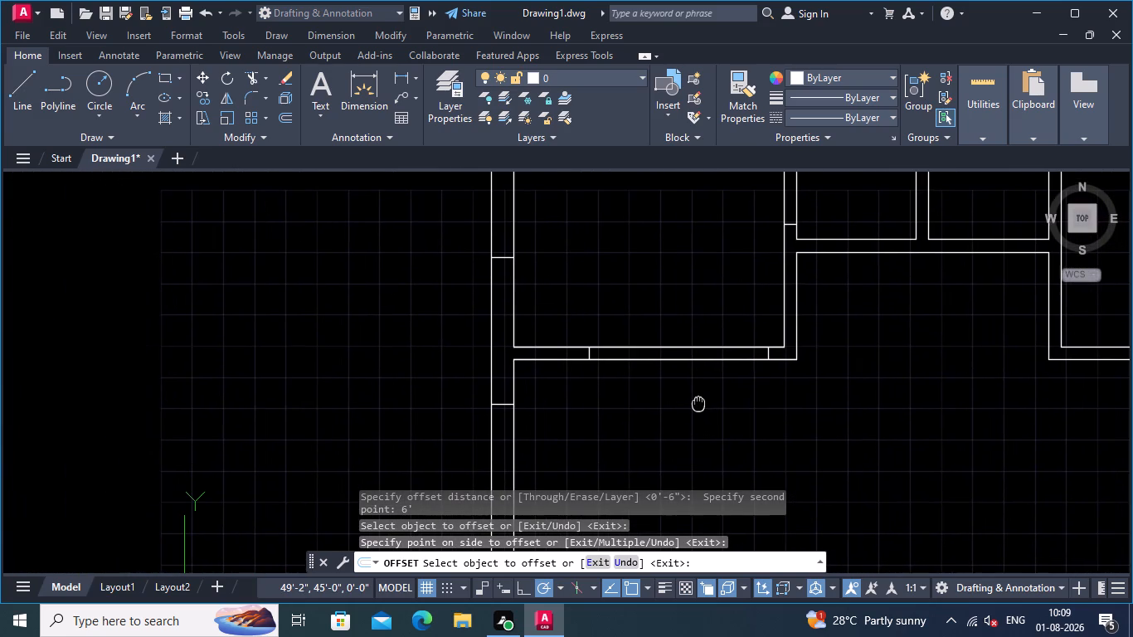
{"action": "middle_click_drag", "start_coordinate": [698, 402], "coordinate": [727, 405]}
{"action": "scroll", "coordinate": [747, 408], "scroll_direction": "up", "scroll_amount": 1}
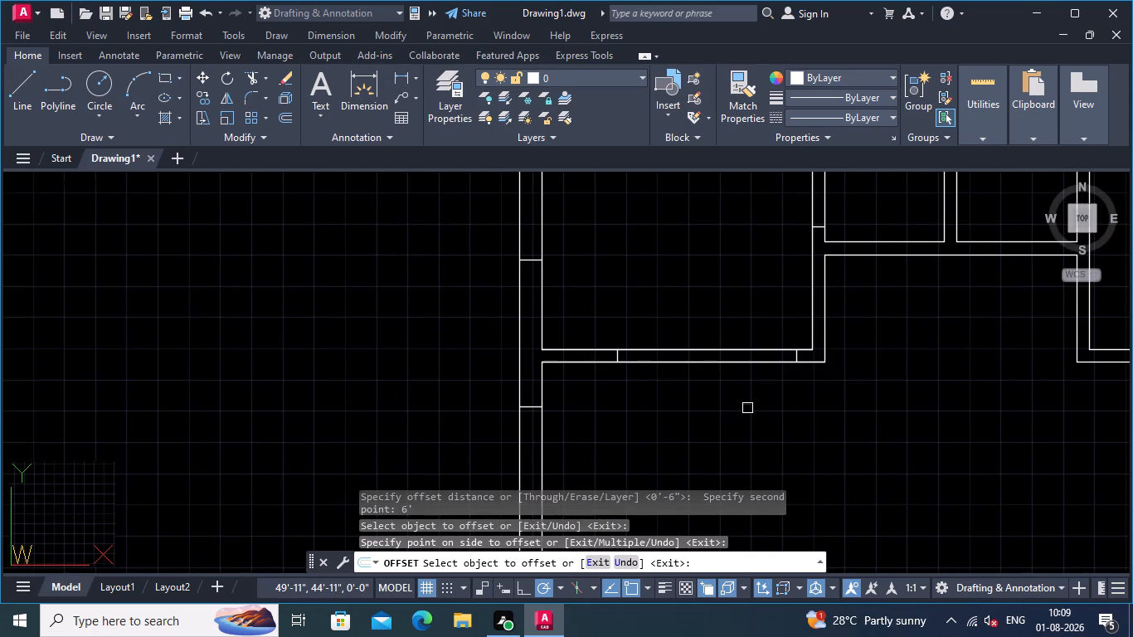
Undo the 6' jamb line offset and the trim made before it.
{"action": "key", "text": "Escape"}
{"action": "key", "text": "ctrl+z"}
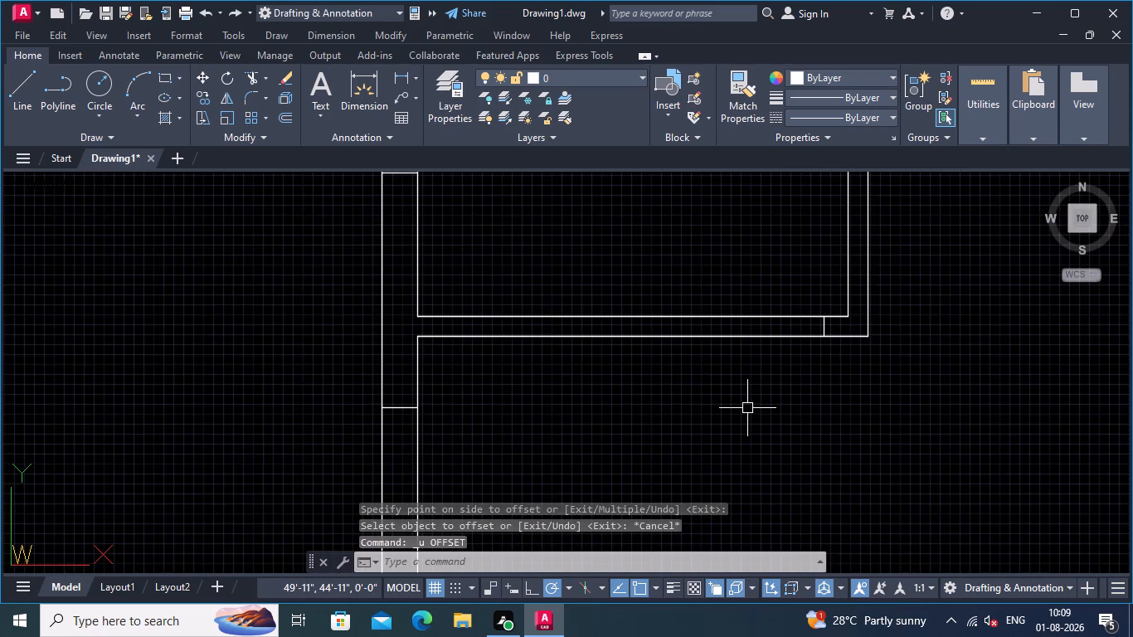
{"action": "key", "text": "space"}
Offset the vertical jamb line near the top-left room's bottom partition 4' to the left.
{"action": "type", "text": "O"}
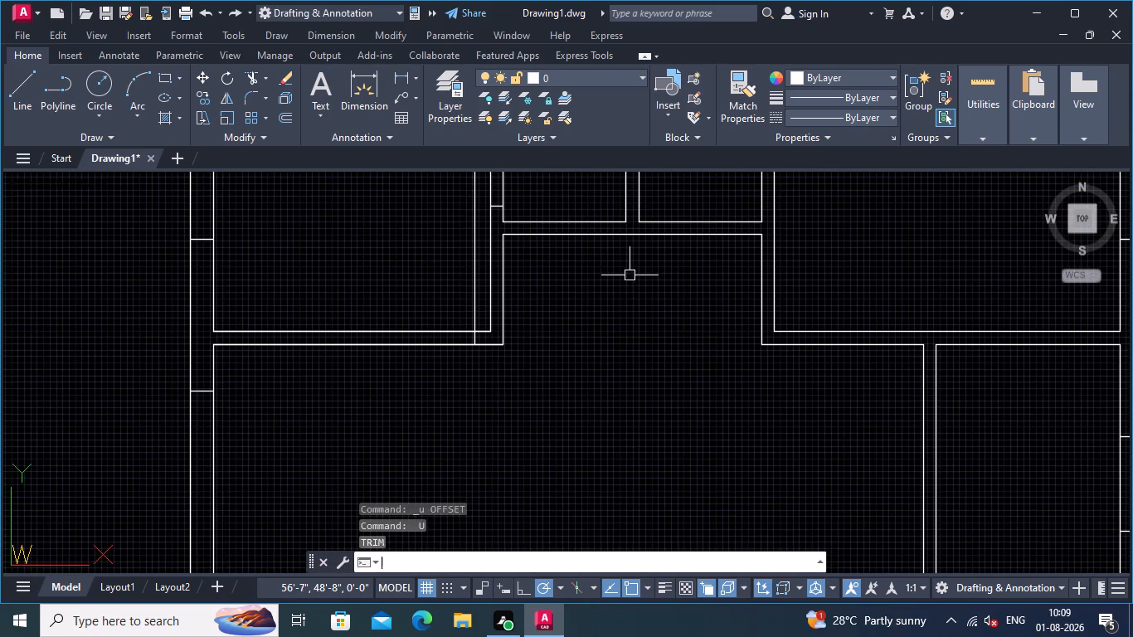
{"action": "type", "text": "FF"}
{"action": "key", "text": "Return"}
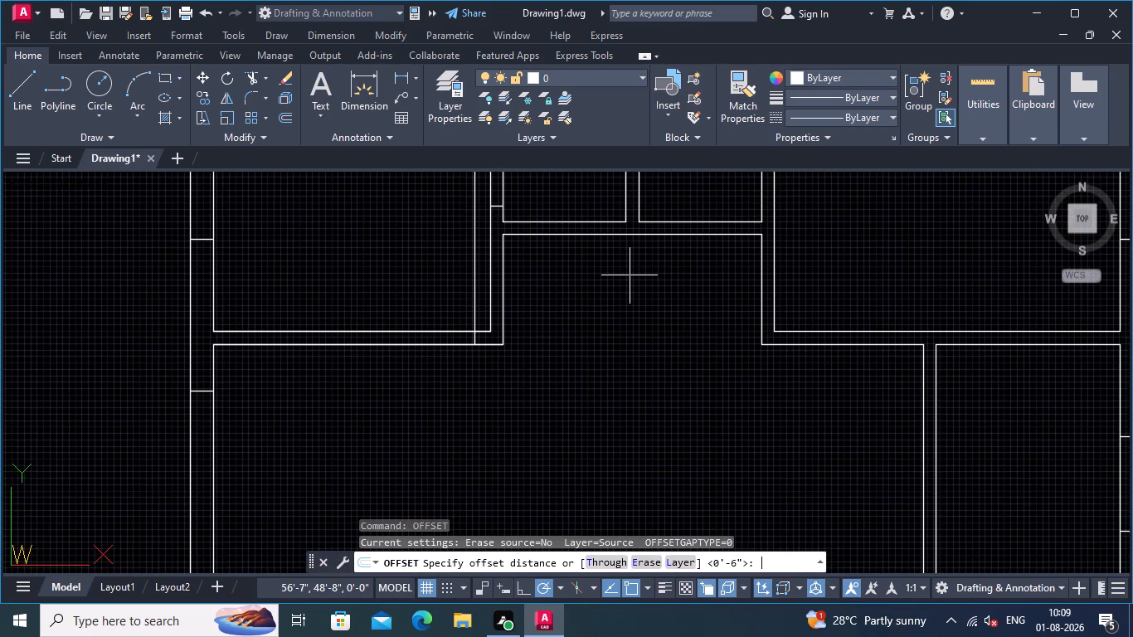
{"action": "scroll", "coordinate": [547, 395], "scroll_direction": "up", "scroll_amount": 2}
{"action": "middle_click_drag", "start_coordinate": [547, 395], "coordinate": [1129, 482]}
{"action": "scroll", "coordinate": [1069, 480], "scroll_direction": "down", "scroll_amount": 1}
{"action": "middle_click_drag", "start_coordinate": [1064, 476], "coordinate": [766, 467]}
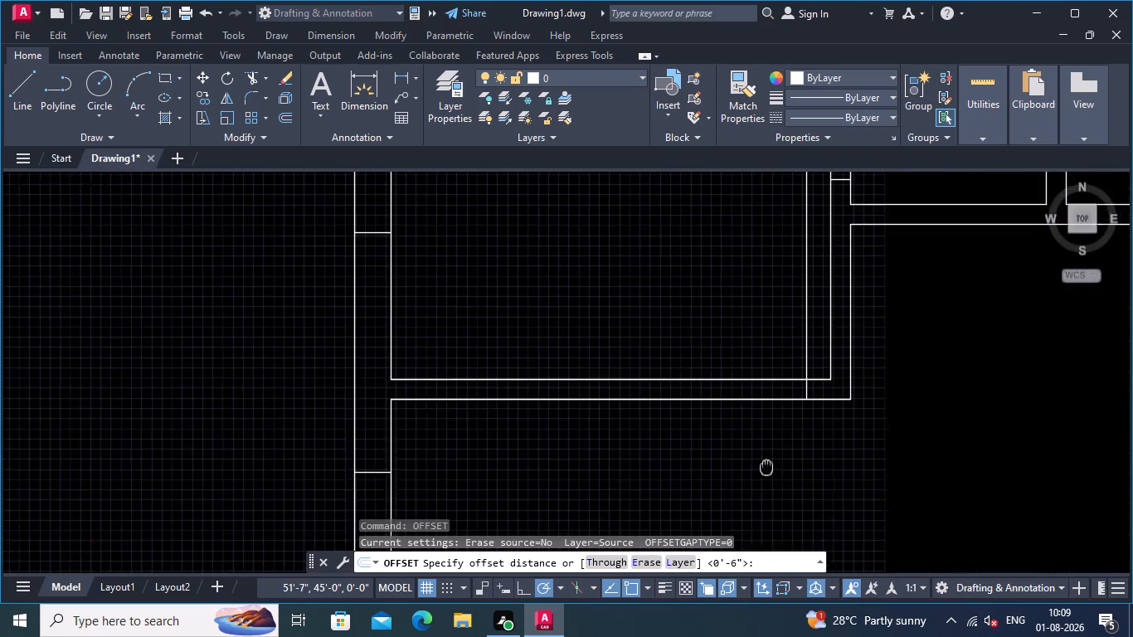
{"action": "middle_click_drag", "start_coordinate": [766, 467], "coordinate": [672, 467]}
{"action": "scroll", "coordinate": [693, 426], "scroll_direction": "up", "scroll_amount": 2}
{"action": "left_click", "coordinate": [631, 328]}
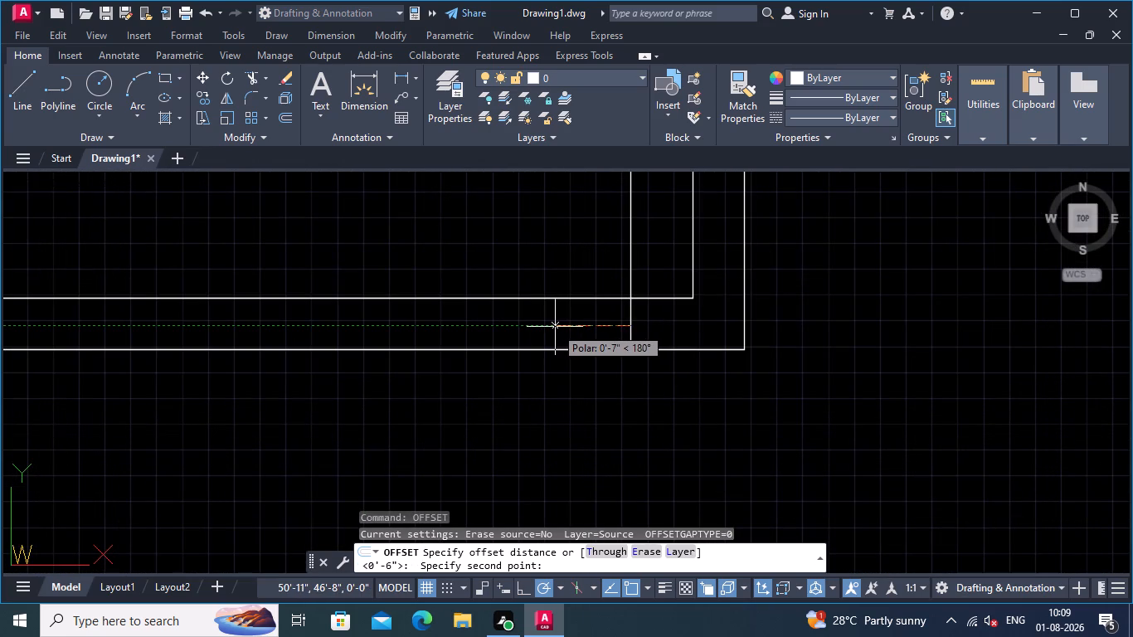
{"action": "key", "text": "3"}
{"action": "key", "text": "BackSpace"}
{"action": "key", "text": "4"}
{"action": "key", "text": "apostrophe"}
{"action": "key", "text": "Return"}
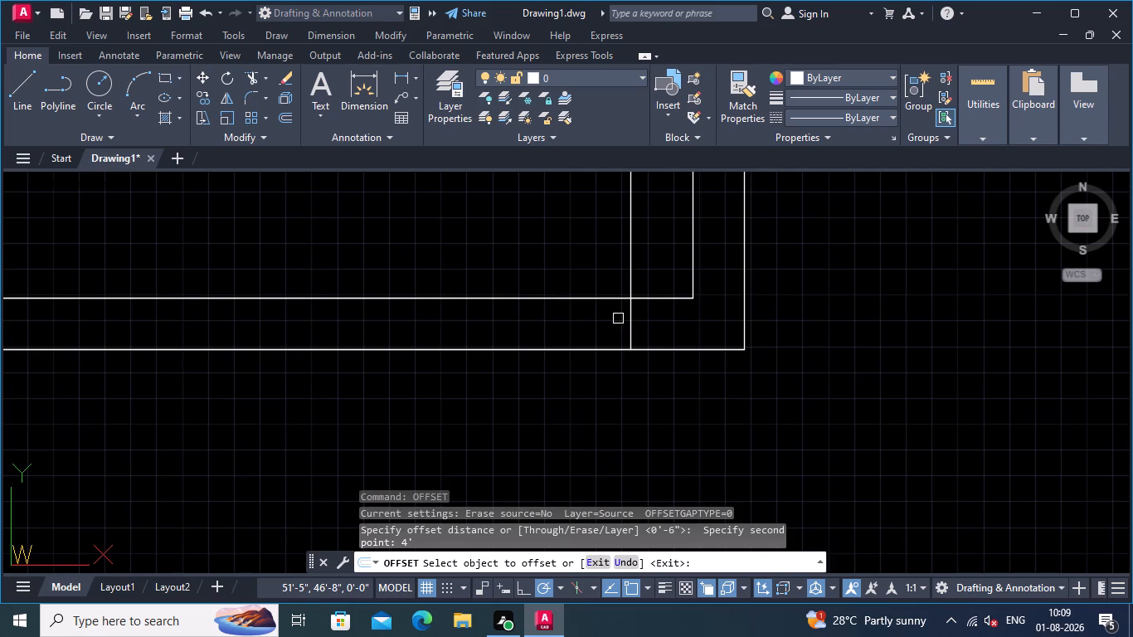
{"action": "left_click", "coordinate": [626, 319]}
{"action": "left_click", "coordinate": [547, 325]}
{"action": "scroll", "coordinate": [542, 270], "scroll_direction": "down", "scroll_amount": 3}
{"action": "middle_click_drag", "start_coordinate": [533, 251], "coordinate": [581, 261]}
{"action": "scroll", "coordinate": [579, 271], "scroll_direction": "up", "scroll_amount": 2}
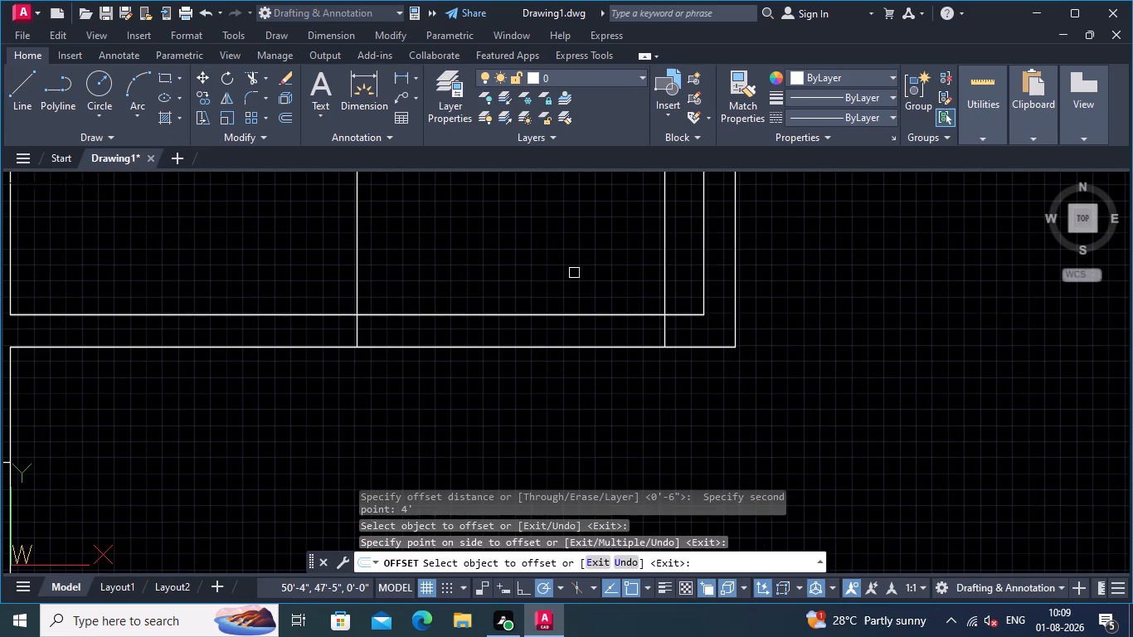
{"action": "key", "text": "BackSpace"}
{"action": "key", "text": "Escape"}
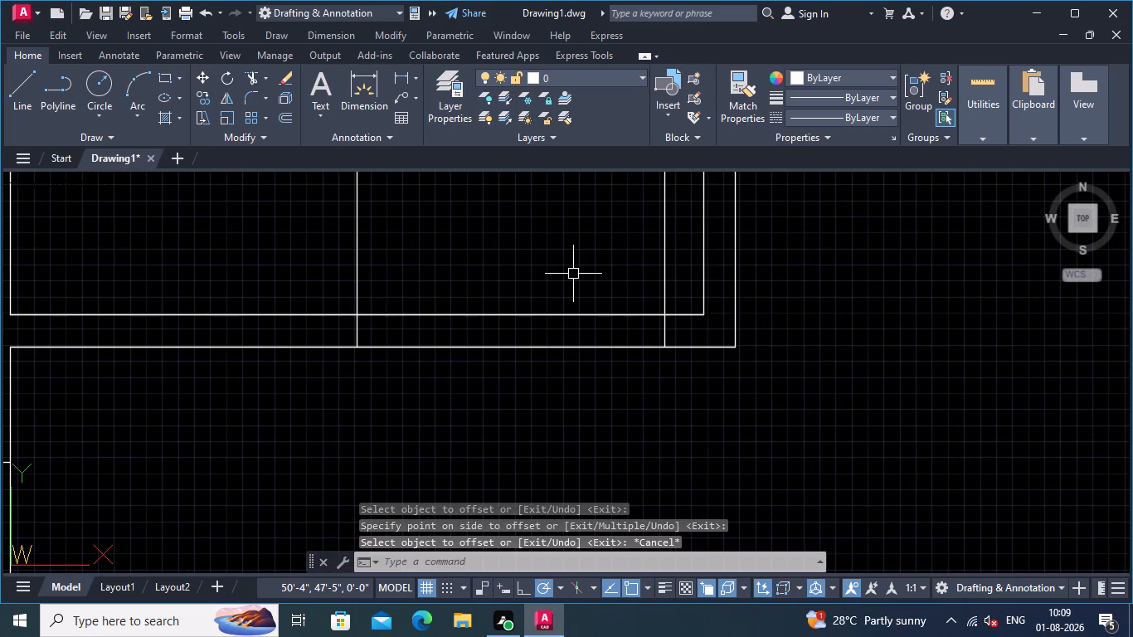
Trim the bottom partition's upper line between the two jamb lines and both jamb lines' excess inside the top-left room.
{"action": "type", "text": "TR"}
{"action": "key", "text": "Return"}
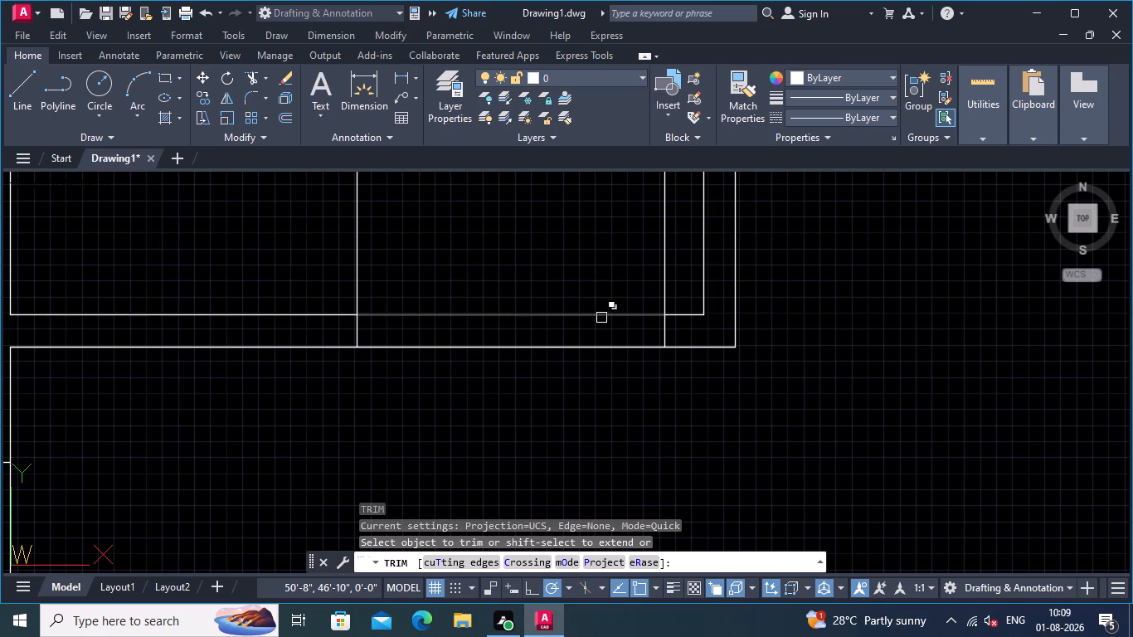
{"action": "left_click", "coordinate": [590, 292]}
{"action": "left_click", "coordinate": [596, 324]}
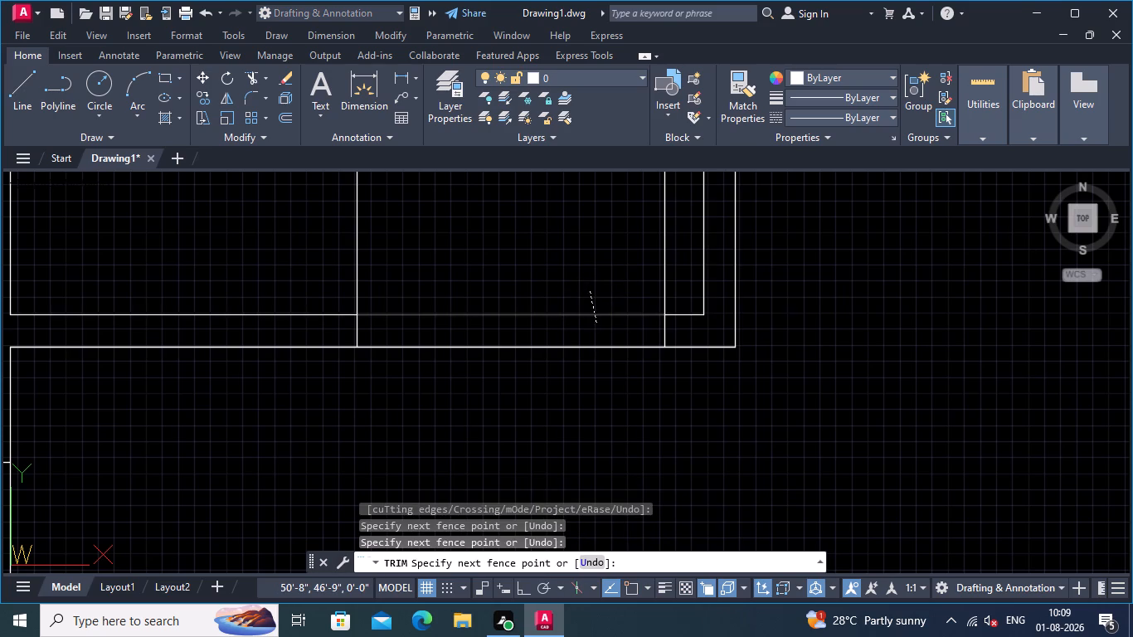
{"action": "scroll", "coordinate": [596, 294], "scroll_direction": "down", "scroll_amount": 2}
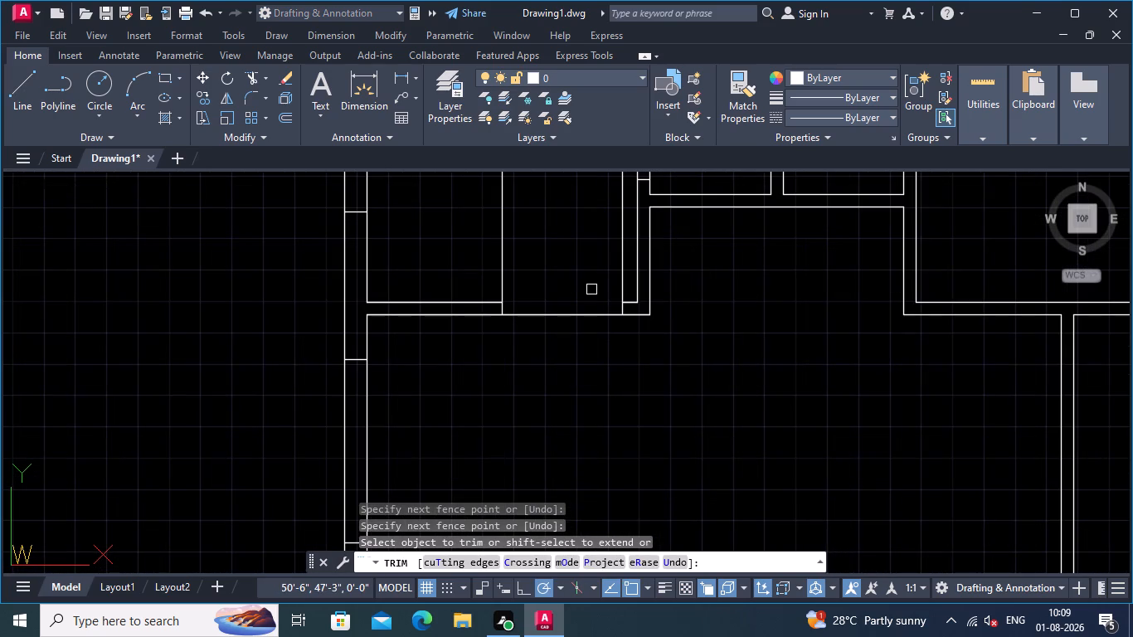
{"action": "scroll", "coordinate": [589, 289], "scroll_direction": "up", "scroll_amount": 1}
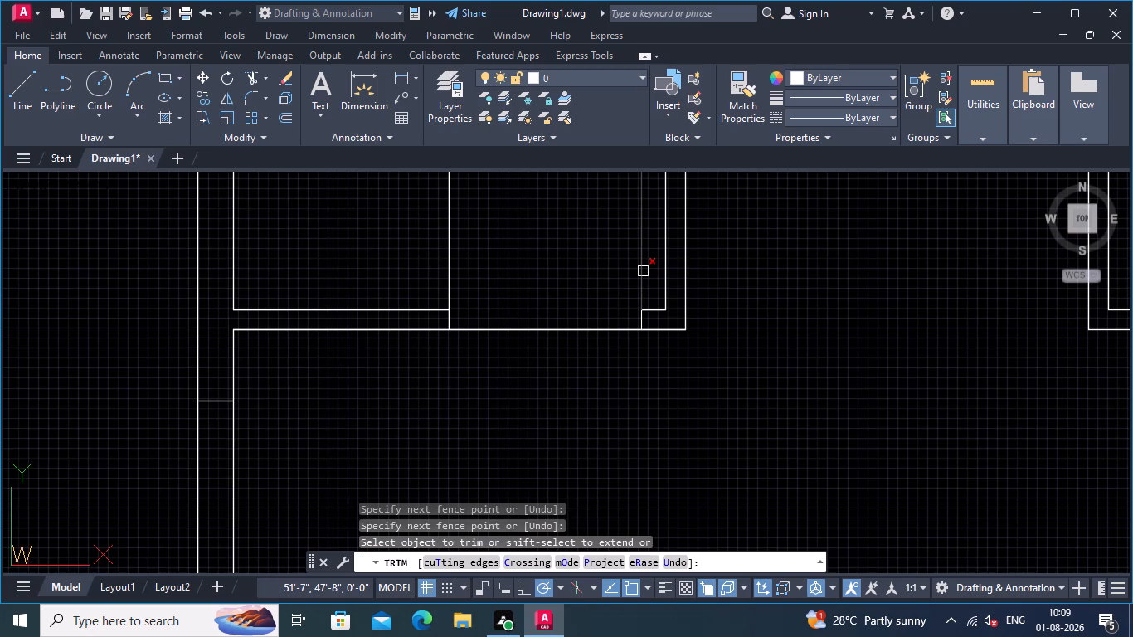
{"action": "left_click", "coordinate": [642, 273]}
{"action": "scroll", "coordinate": [618, 276], "scroll_direction": "down", "scroll_amount": 2}
{"action": "middle_click_drag", "start_coordinate": [609, 276], "coordinate": [601, 305]}
{"action": "middle_click_drag", "start_coordinate": [592, 293], "coordinate": [666, 293]}
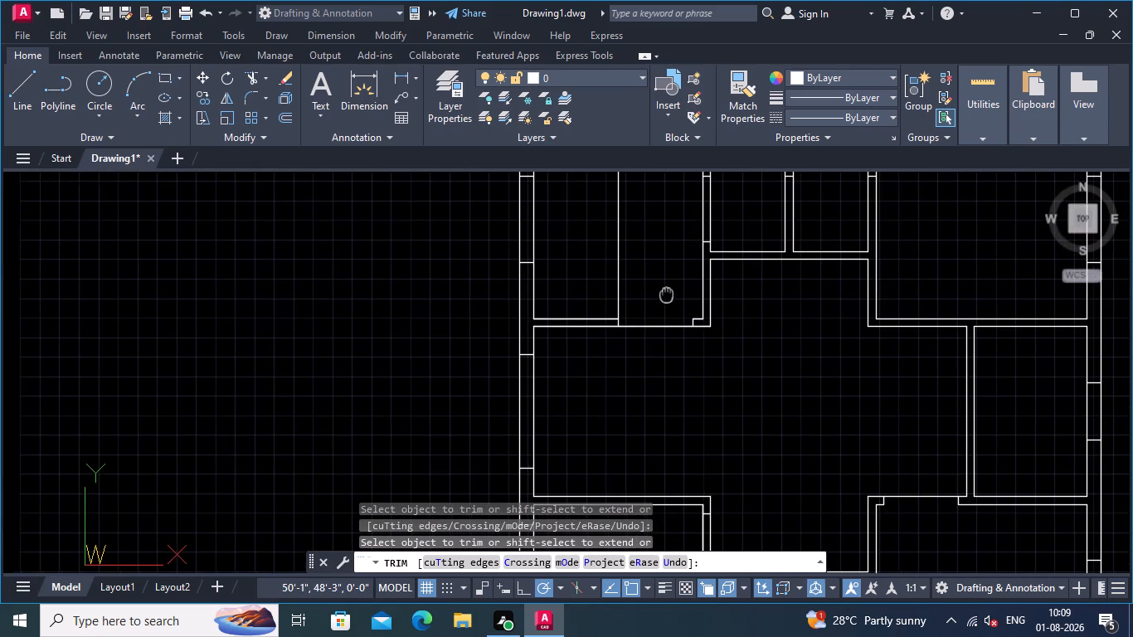
{"action": "middle_click_drag", "start_coordinate": [666, 293], "coordinate": [658, 293]}
{"action": "left_click", "coordinate": [613, 286]}
Review the wall layout and the door and window openings across the whole floor plan.
{"action": "scroll", "coordinate": [613, 277], "scroll_direction": "down", "scroll_amount": 1}
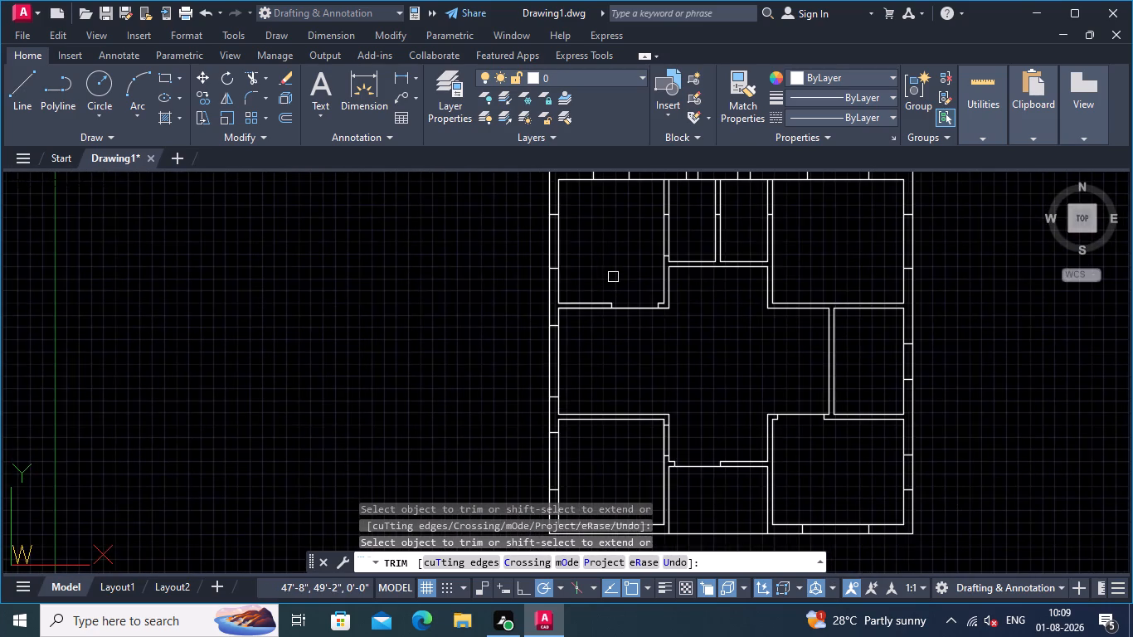
{"action": "middle_click_drag", "start_coordinate": [613, 277], "coordinate": [625, 303]}
{"action": "scroll", "coordinate": [613, 277], "scroll_direction": "down", "scroll_amount": 1}
{"action": "scroll", "coordinate": [625, 303], "scroll_direction": "up", "scroll_amount": 1}
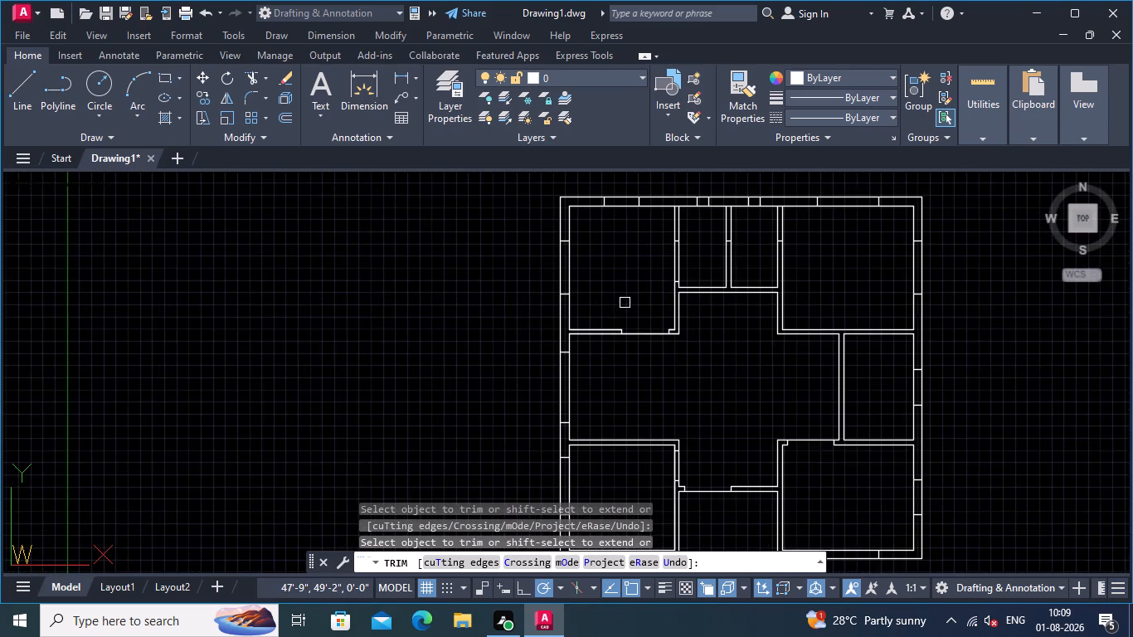
{"action": "middle_click_drag", "start_coordinate": [625, 303], "coordinate": [615, 259]}
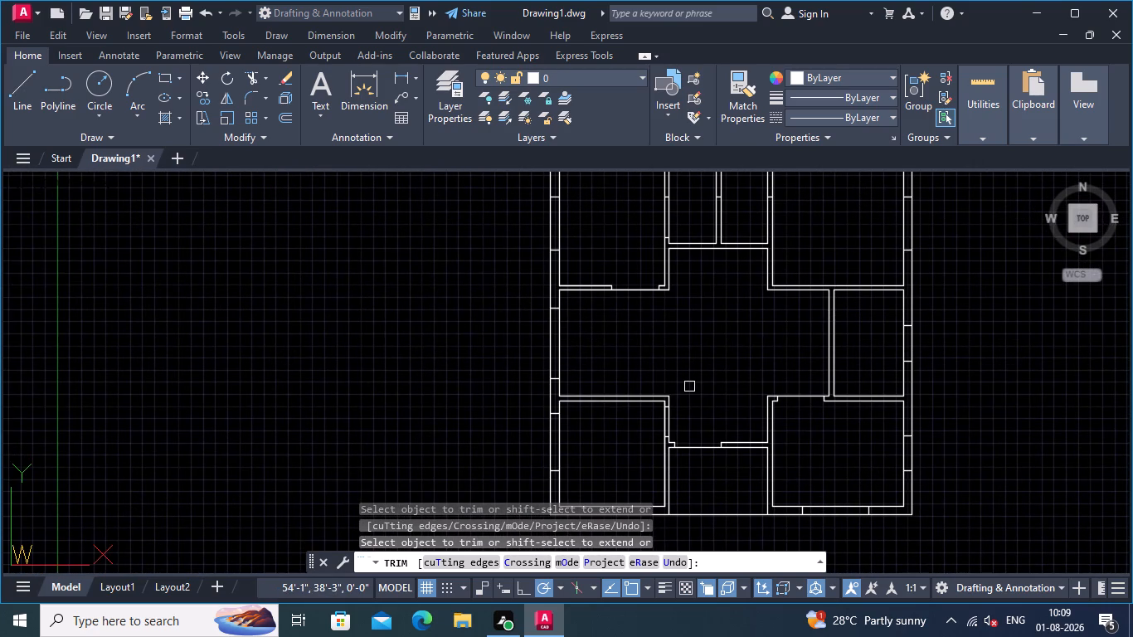
{"action": "middle_click_drag", "start_coordinate": [689, 387], "coordinate": [571, 361]}
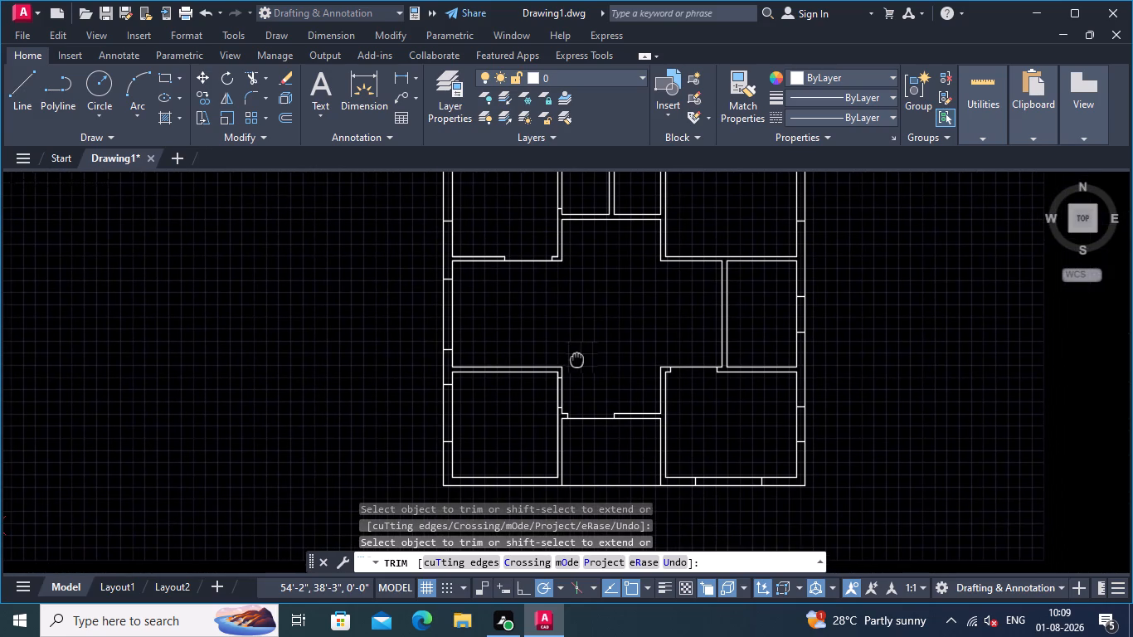
{"action": "middle_click_drag", "start_coordinate": [571, 361], "coordinate": [562, 364]}
{"action": "scroll", "coordinate": [572, 358], "scroll_direction": "down", "scroll_amount": 1}
{"action": "middle_click_drag", "start_coordinate": [572, 357], "coordinate": [562, 368]}
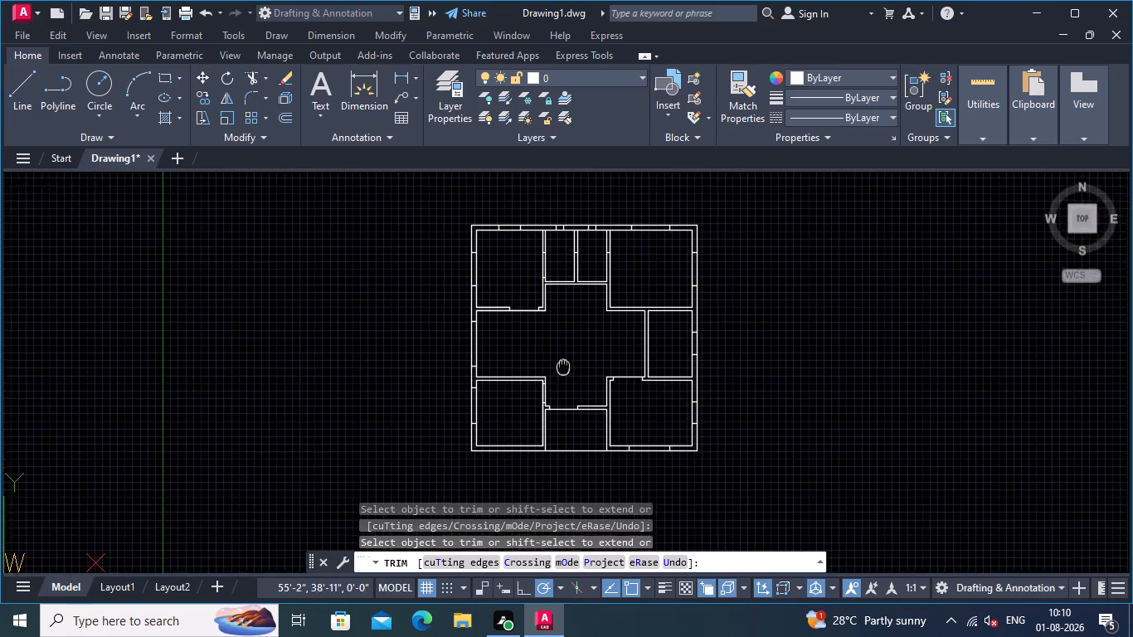
{"action": "middle_click_drag", "start_coordinate": [562, 368], "coordinate": [558, 375]}
{"action": "scroll", "coordinate": [574, 360], "scroll_direction": "up", "scroll_amount": 2}
{"action": "scroll", "coordinate": [574, 360], "scroll_direction": "down", "scroll_amount": 2}
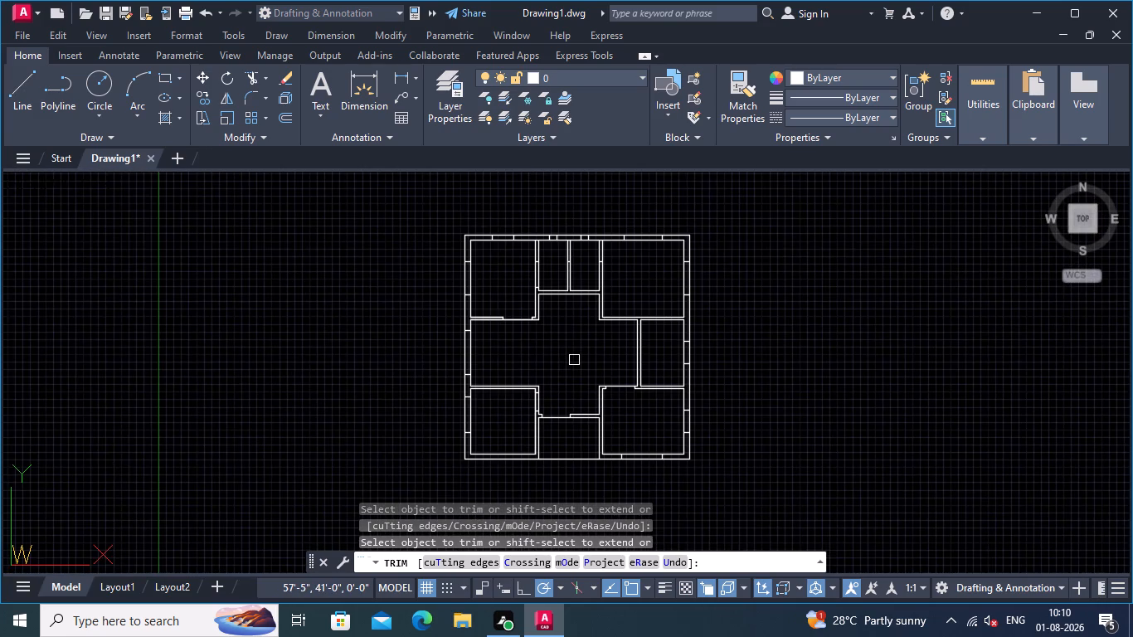
{"action": "middle_click_drag", "start_coordinate": [574, 360], "coordinate": [556, 372]}
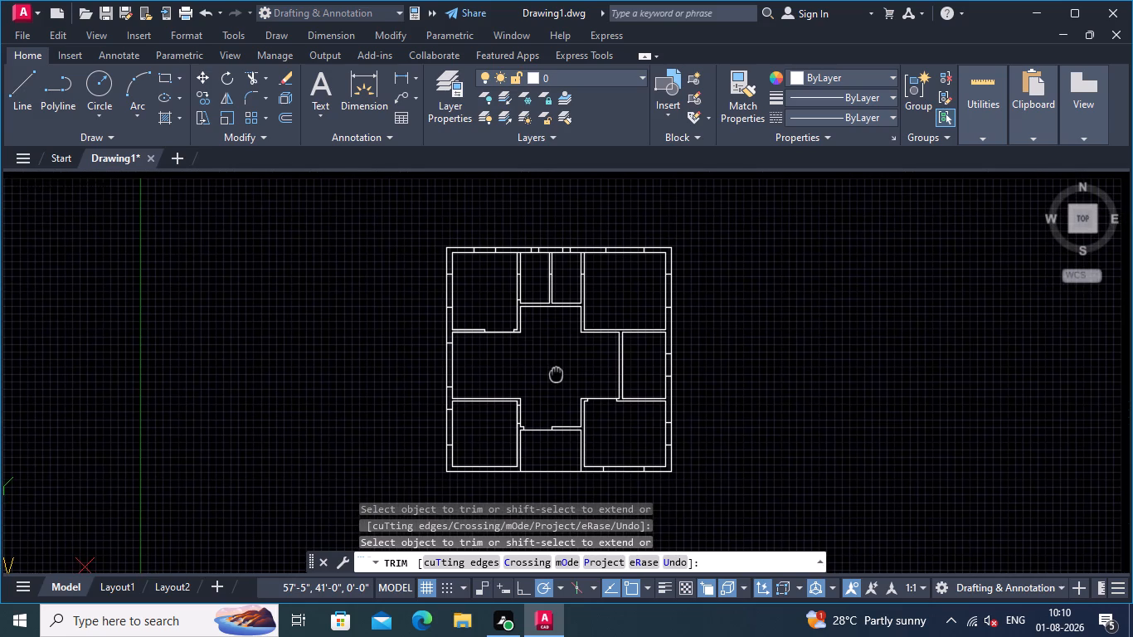
{"action": "middle_click_drag", "start_coordinate": [556, 372], "coordinate": [547, 378]}
{"action": "scroll", "coordinate": [547, 377], "scroll_direction": "up", "scroll_amount": 1}
{"action": "key", "text": "Return"}
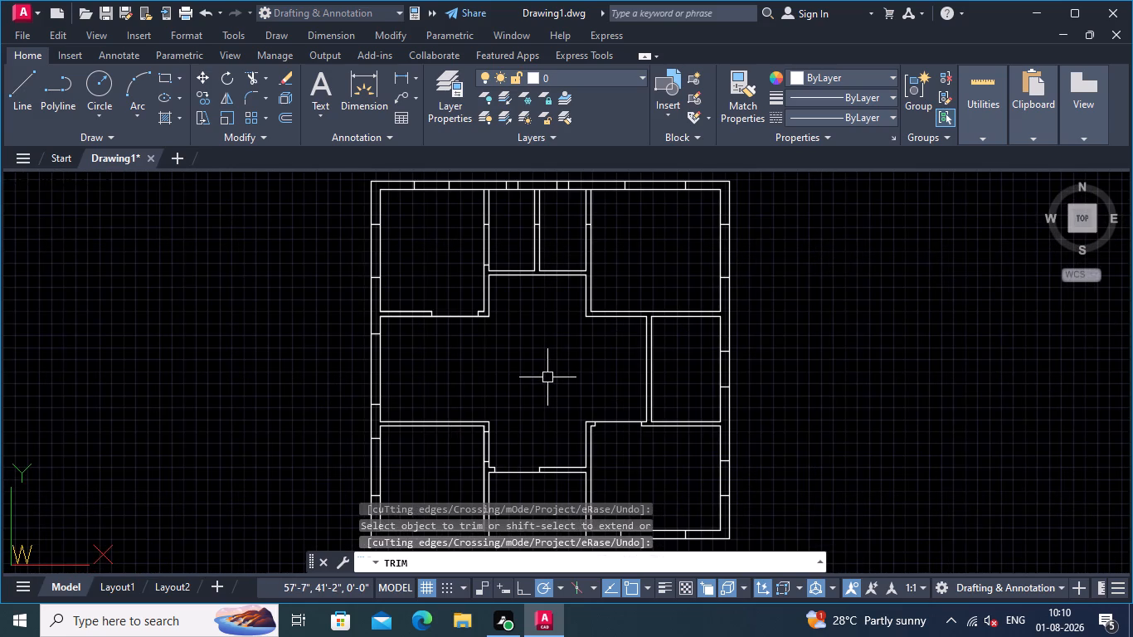
Offset the right face of the partition between the two small top rooms 1.5' into the right small room.
{"action": "key", "text": "o"}
{"action": "type", "text": "FF"}
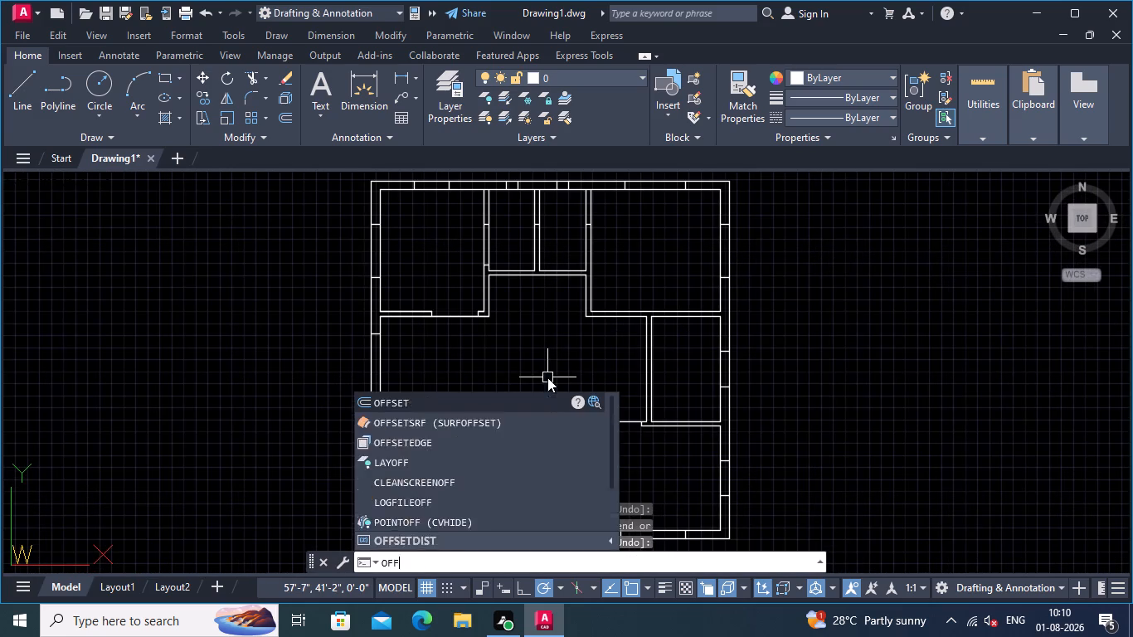
{"action": "key", "text": "Return"}
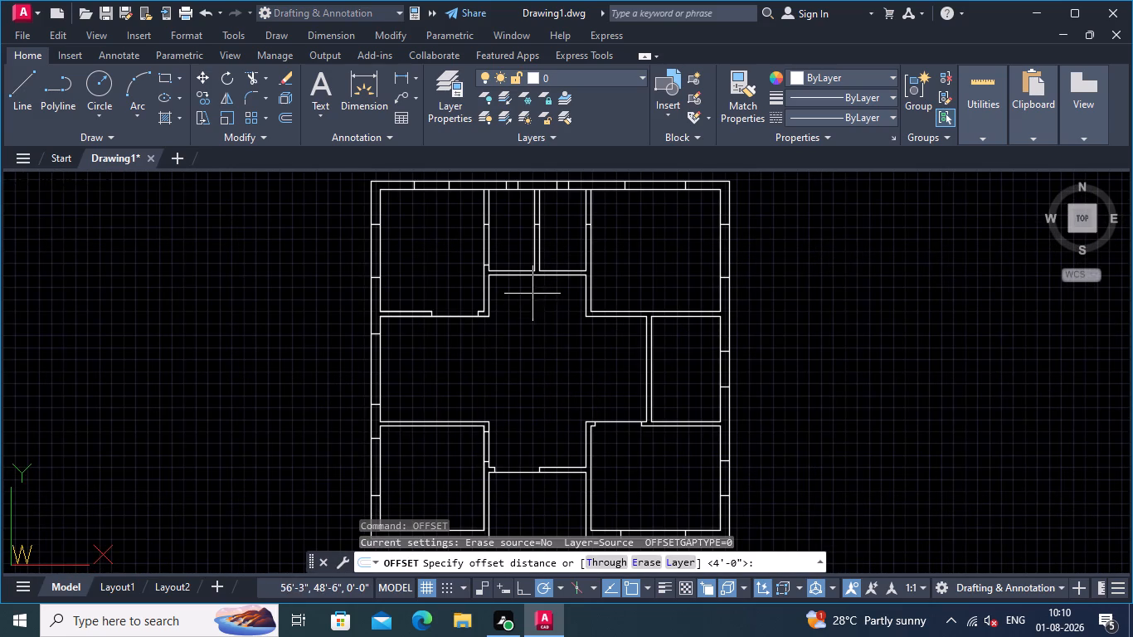
{"action": "middle_click_drag", "start_coordinate": [530, 338], "coordinate": [510, 418]}
{"action": "scroll", "coordinate": [522, 361], "scroll_direction": "up", "scroll_amount": 2}
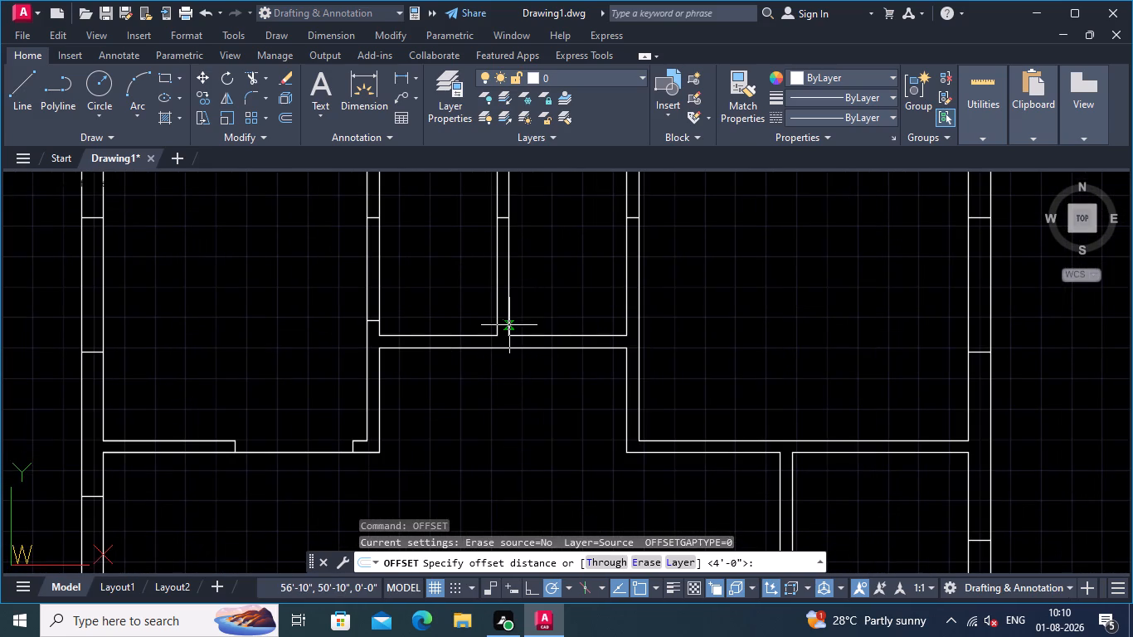
{"action": "left_click", "coordinate": [508, 325]}
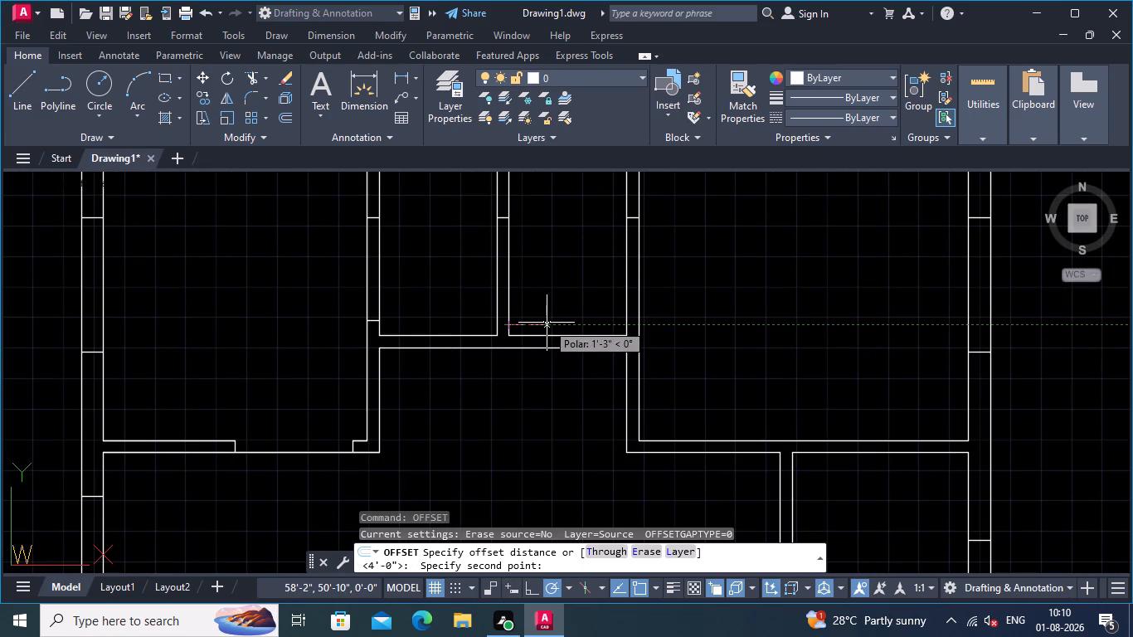
{"action": "type", "text": "1.5"}
{"action": "key", "text": "apostrophe"}
{"action": "key", "text": "Return"}
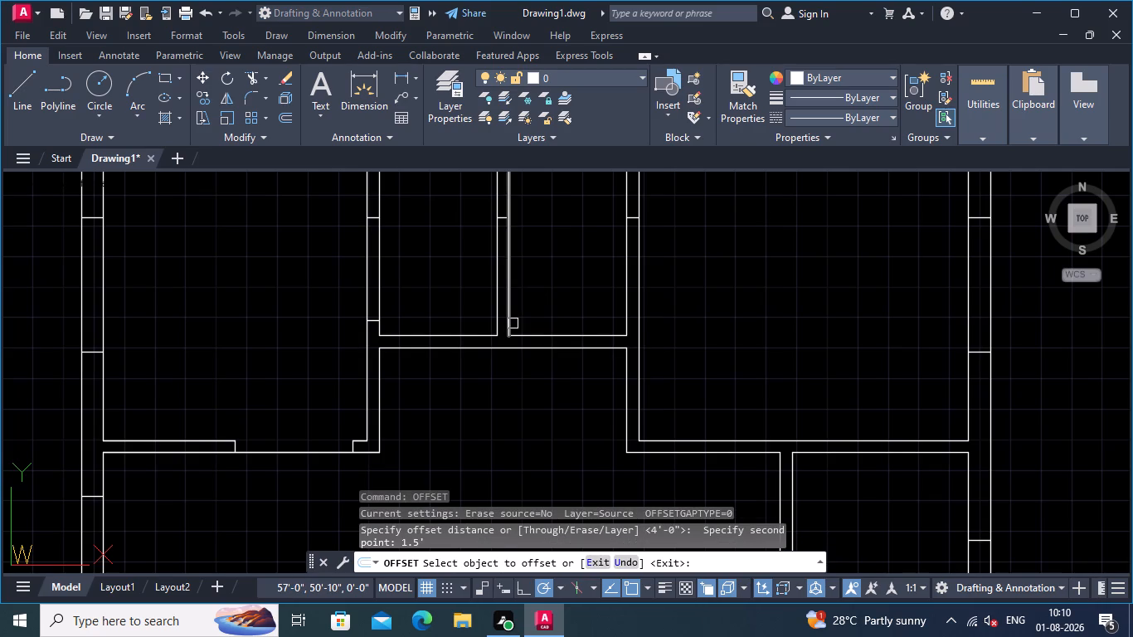
{"action": "left_click", "coordinate": [513, 323]}
{"action": "left_click", "coordinate": [537, 324]}
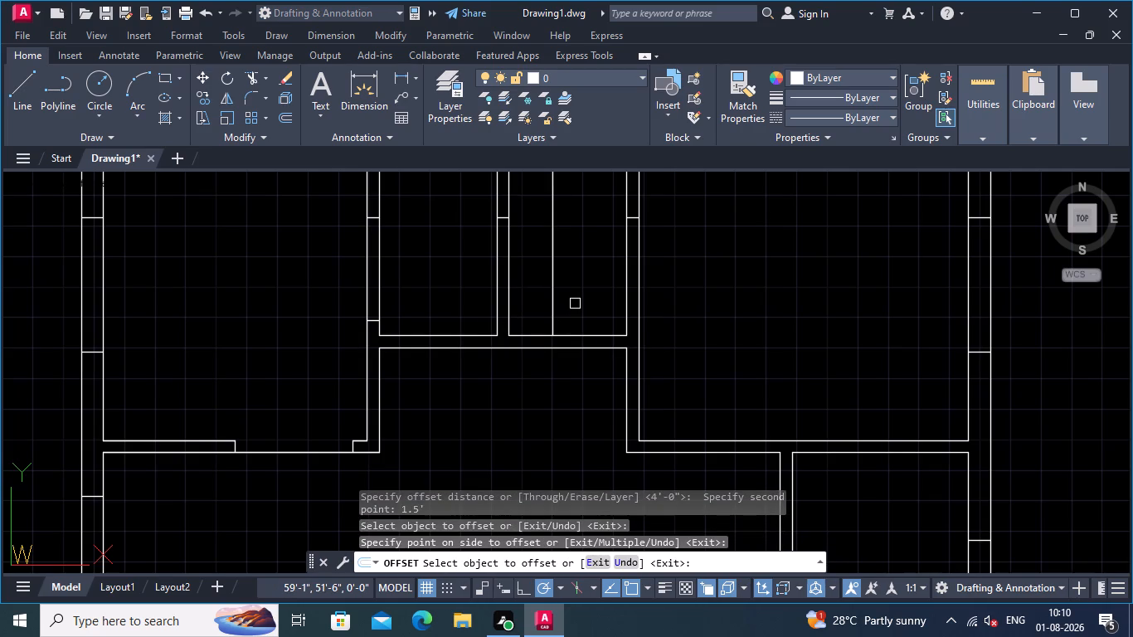
{"action": "key", "text": "Return"}
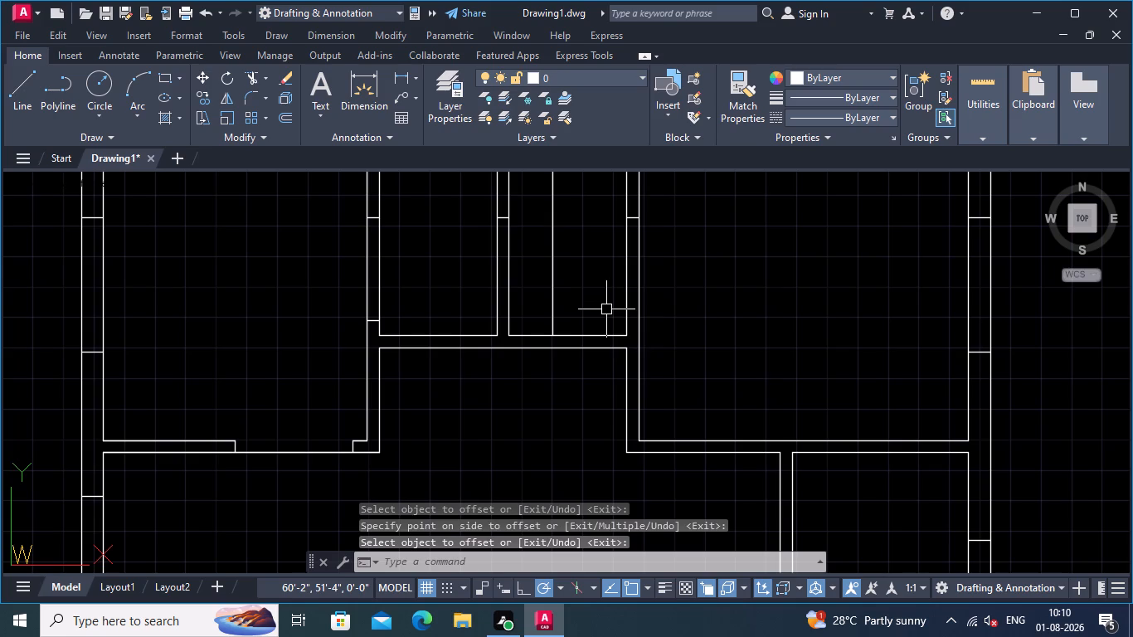
Offset the right small room's right-hand wall line 6" to the left, into that room.
{"action": "key", "text": "o"}
{"action": "type", "text": "FF"}
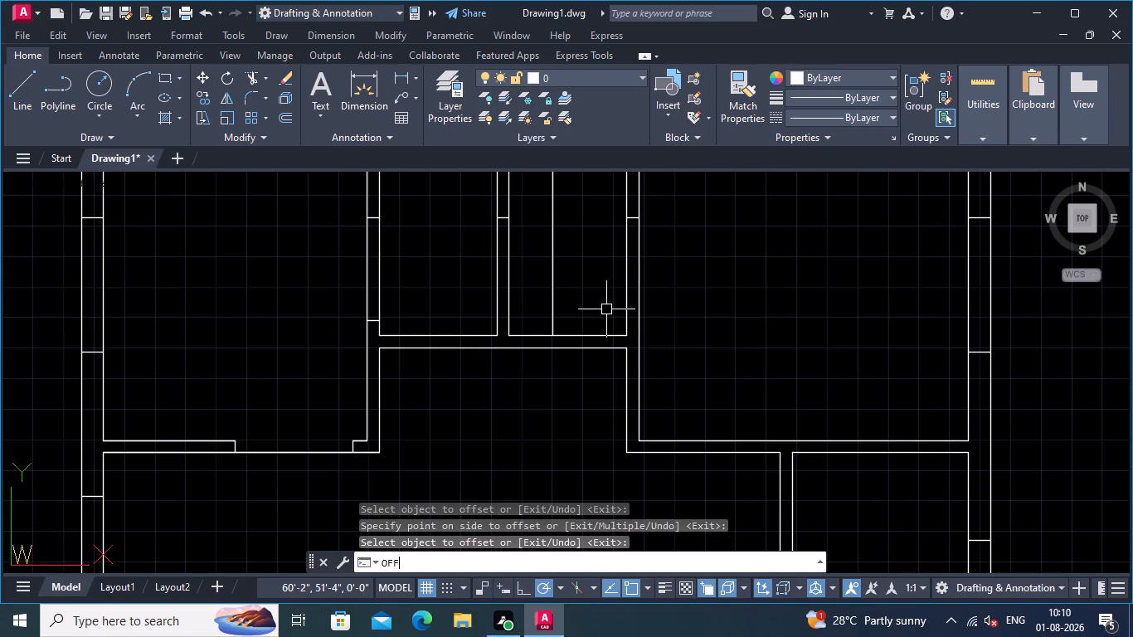
{"action": "key", "text": "Return"}
{"action": "left_click", "coordinate": [628, 309]}
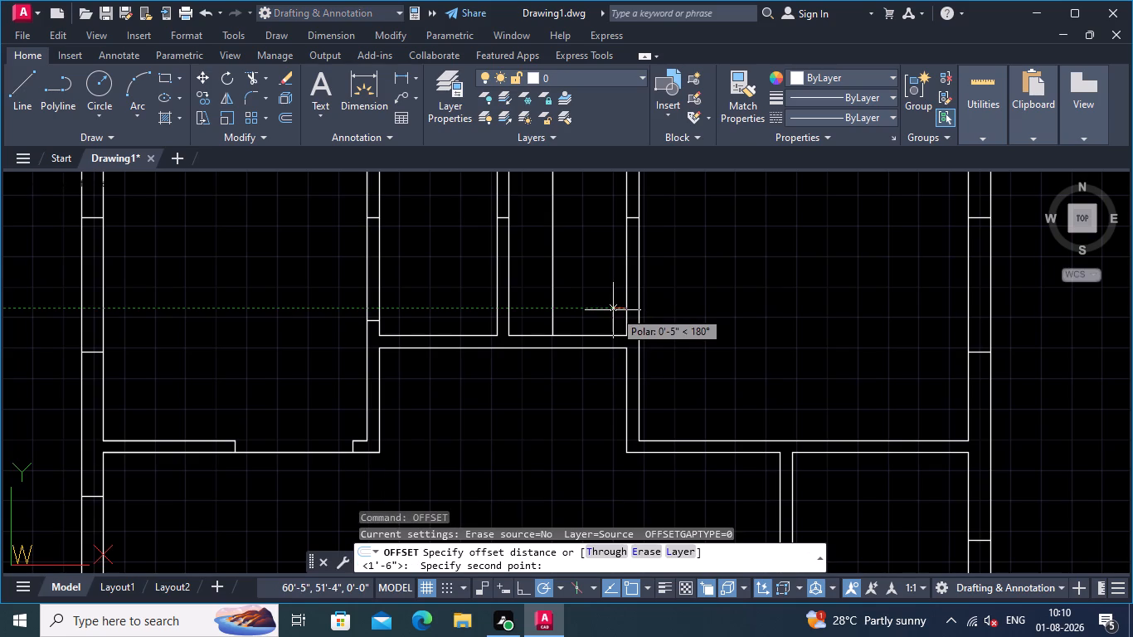
{"action": "key", "text": "6"}
{"action": "key", "text": "Return"}
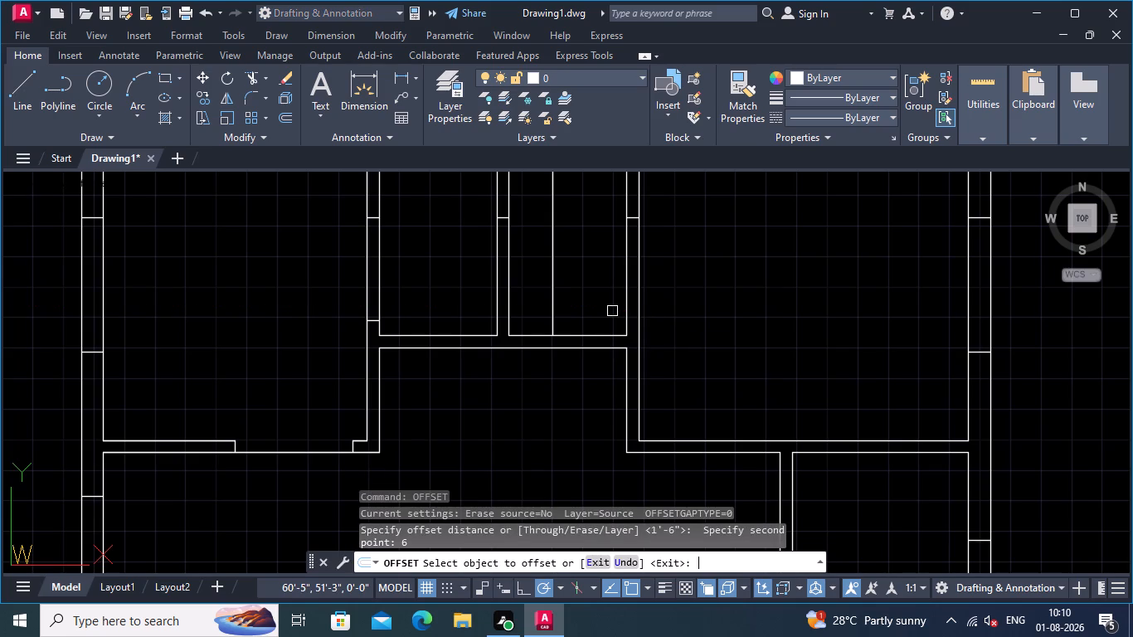
{"action": "left_click", "coordinate": [628, 320]}
{"action": "left_click", "coordinate": [609, 319]}
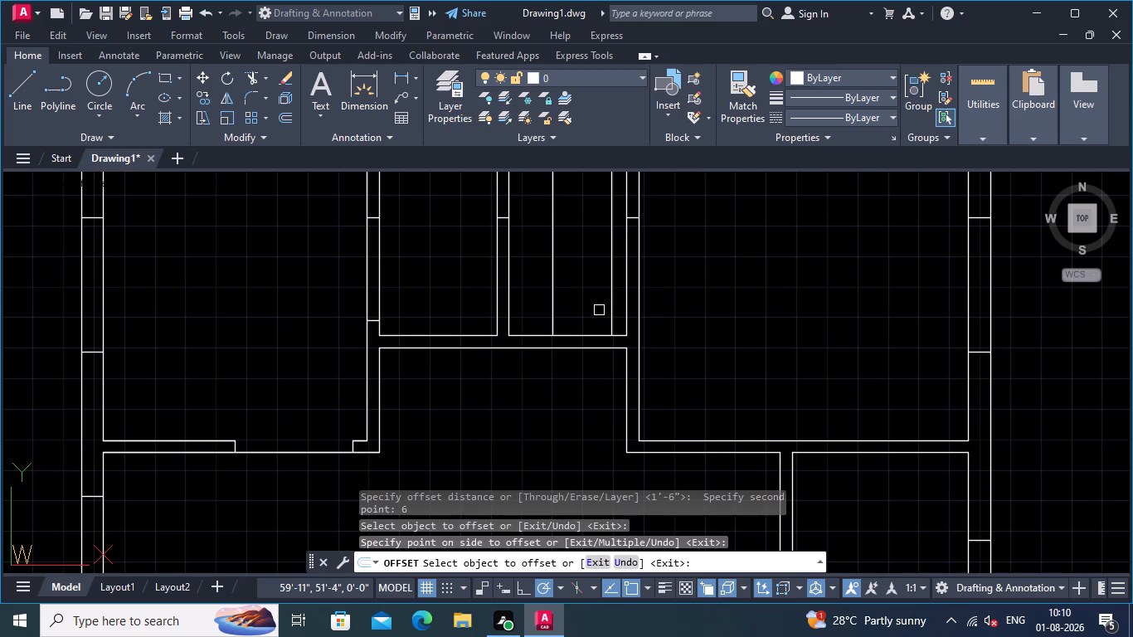
Extend the two offset lines in the right small top room down to the lower line of its bottom partition.
{"action": "key", "text": "Return"}
{"action": "type", "text": "EX"}
{"action": "key", "text": "Return"}
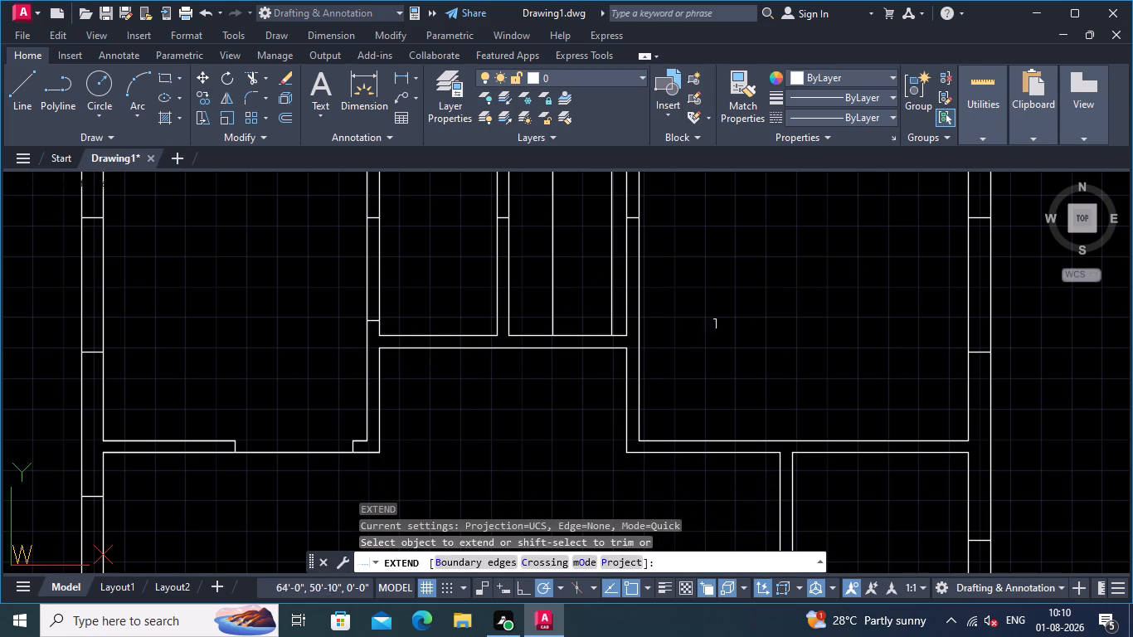
{"action": "left_click", "coordinate": [611, 317]}
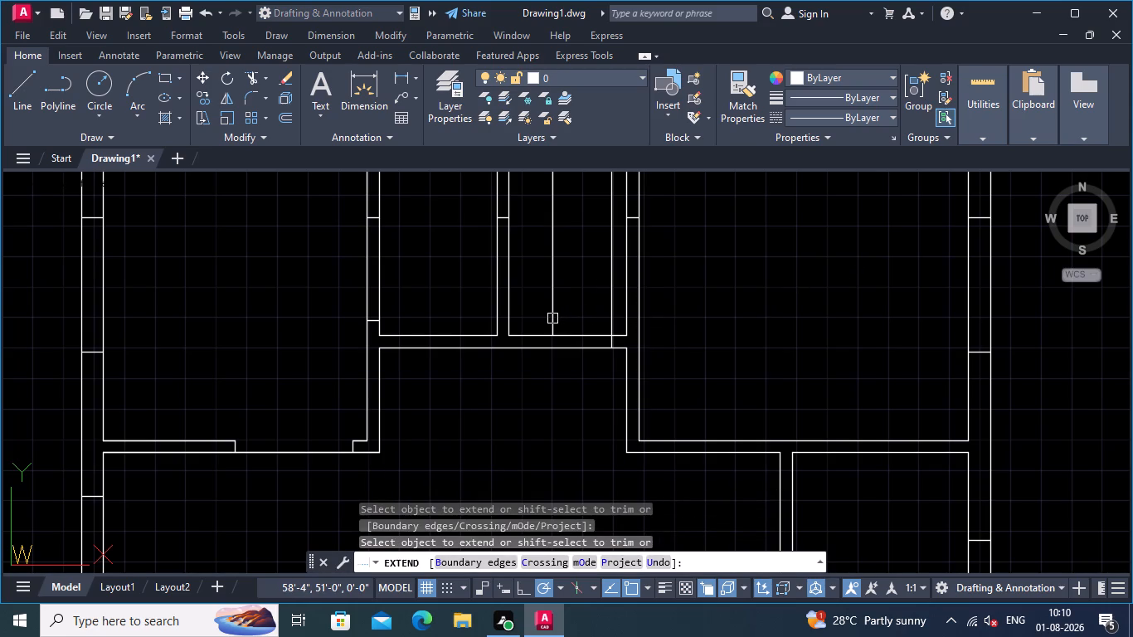
{"action": "left_click", "coordinate": [553, 318]}
{"action": "scroll", "coordinate": [581, 305], "scroll_direction": "down", "scroll_amount": 2}
{"action": "middle_click_drag", "start_coordinate": [583, 304], "coordinate": [589, 327]}
{"action": "scroll", "coordinate": [592, 323], "scroll_direction": "up", "scroll_amount": 2}
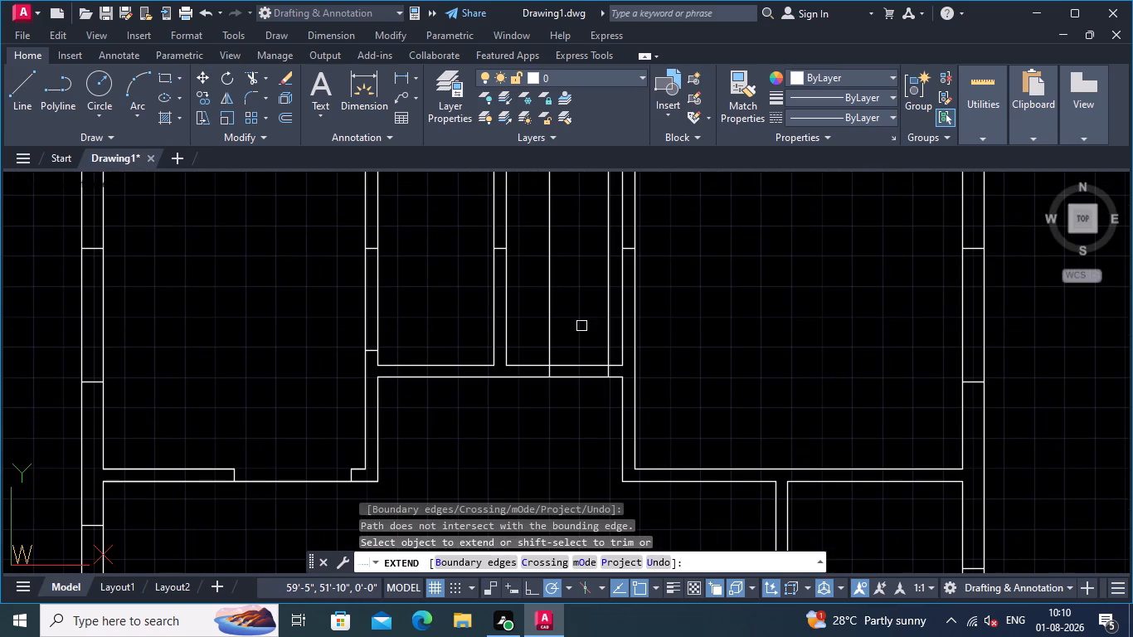
Trim both jamb lines' excess inside the right small top room and the bottom partition's upper line between them.
{"action": "key", "text": "Return"}
{"action": "type", "text": "TR"}
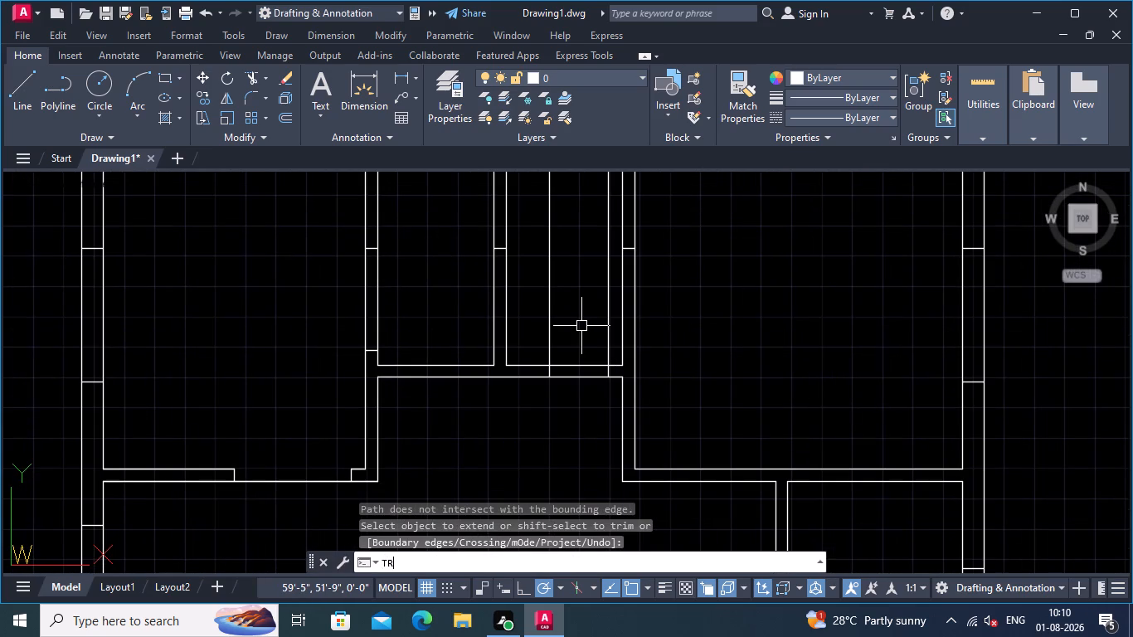
{"action": "key", "text": "Return"}
{"action": "left_click", "coordinate": [521, 312]}
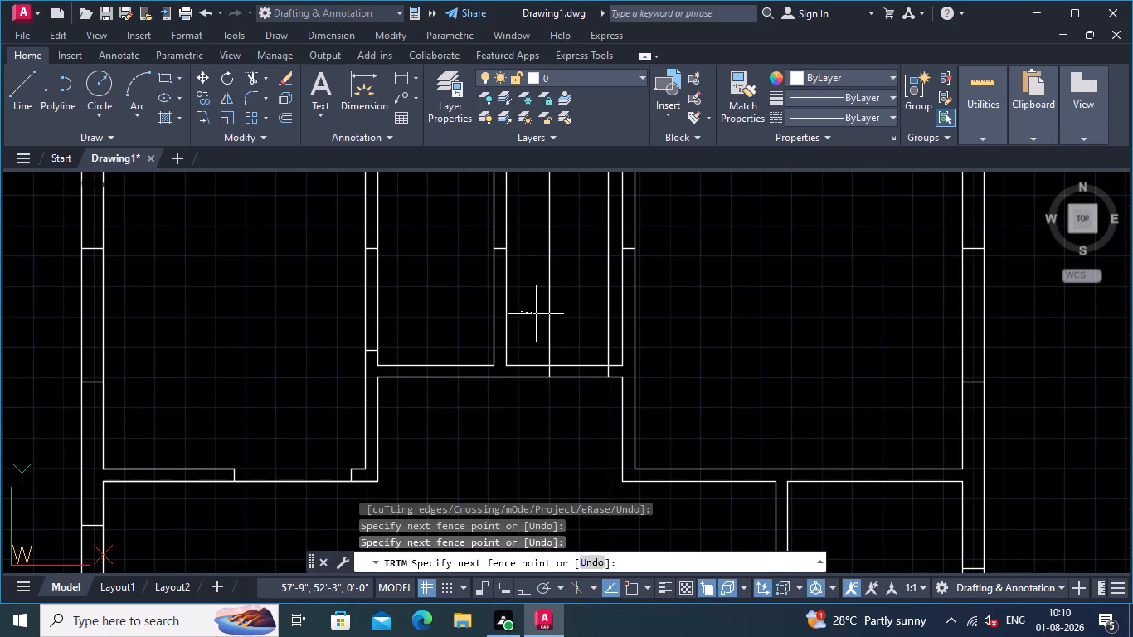
{"action": "left_click", "coordinate": [611, 313]}
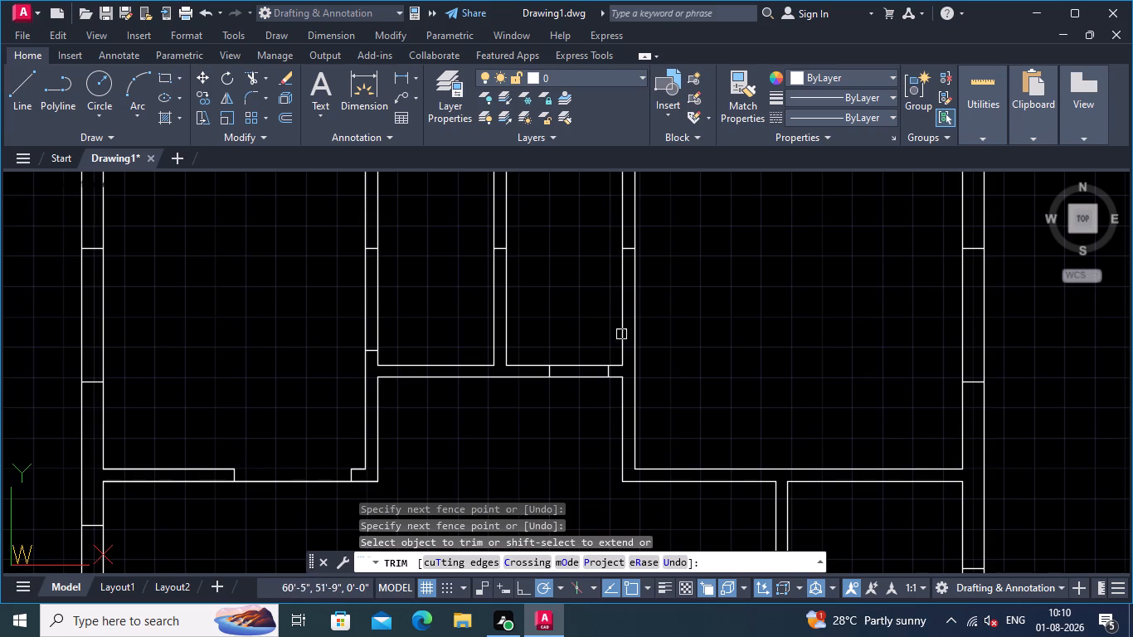
{"action": "left_click", "coordinate": [586, 362]}
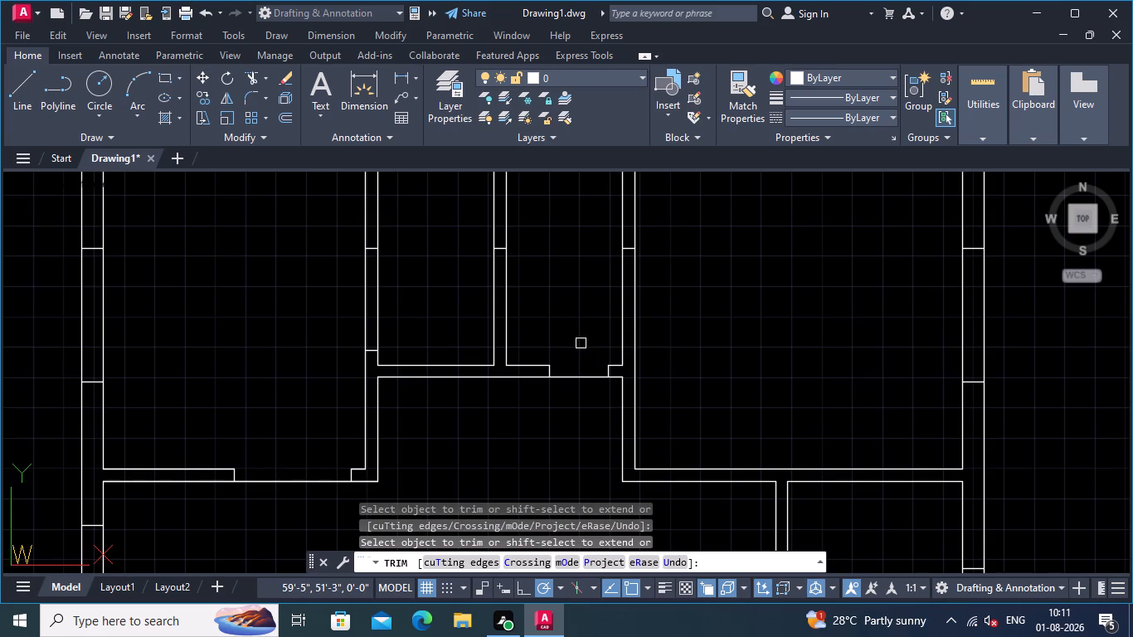
{"action": "middle_click_drag", "start_coordinate": [581, 343], "coordinate": [586, 304]}
{"action": "scroll", "coordinate": [583, 308], "scroll_direction": "up", "scroll_amount": 1}
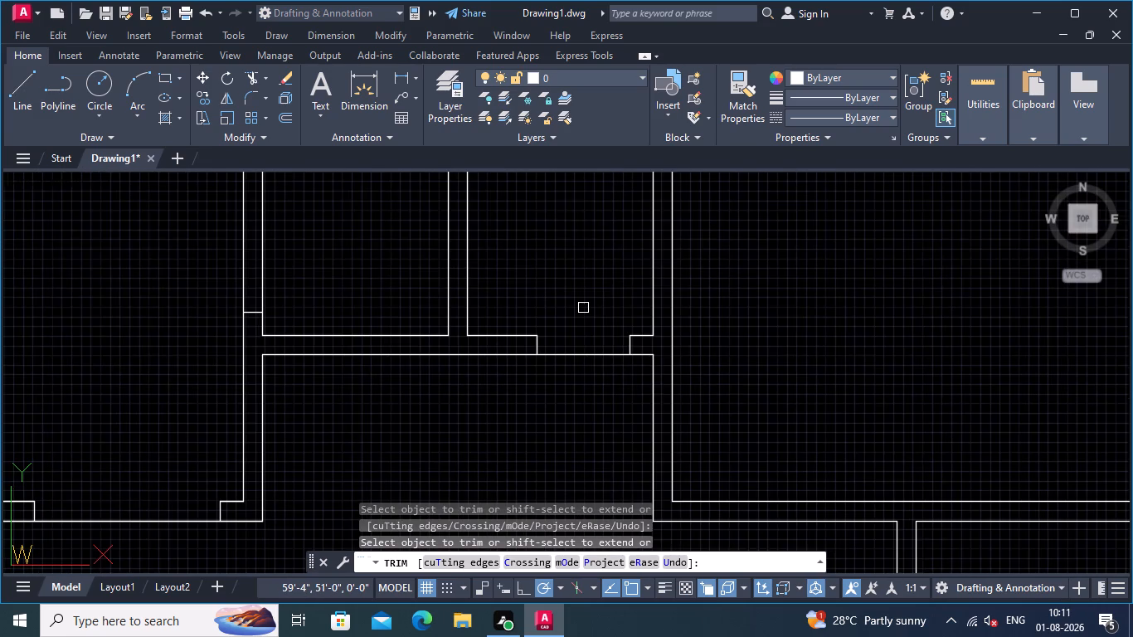
{"action": "scroll", "coordinate": [585, 309], "scroll_direction": "down", "scroll_amount": 1}
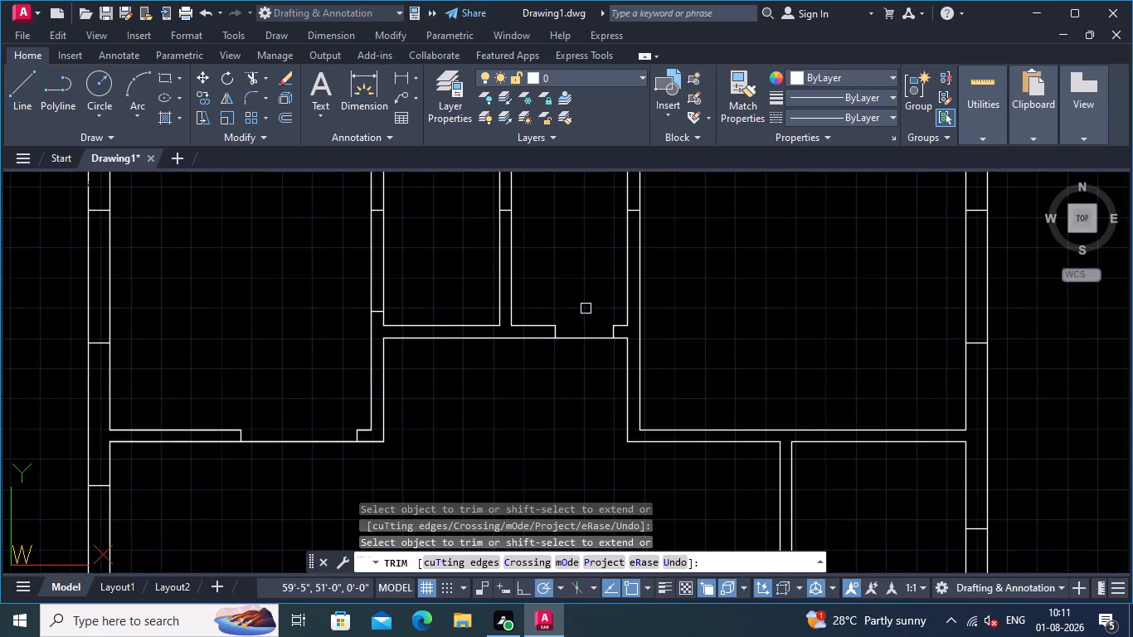
{"action": "middle_click_drag", "start_coordinate": [586, 309], "coordinate": [586, 282]}
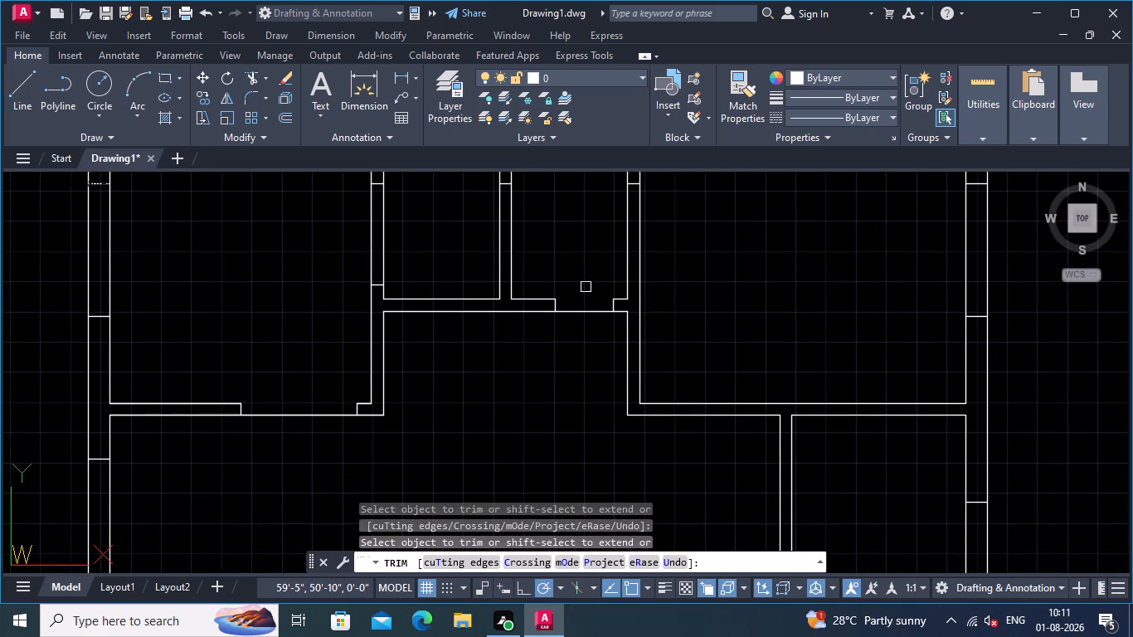
{"action": "key", "text": "Return"}
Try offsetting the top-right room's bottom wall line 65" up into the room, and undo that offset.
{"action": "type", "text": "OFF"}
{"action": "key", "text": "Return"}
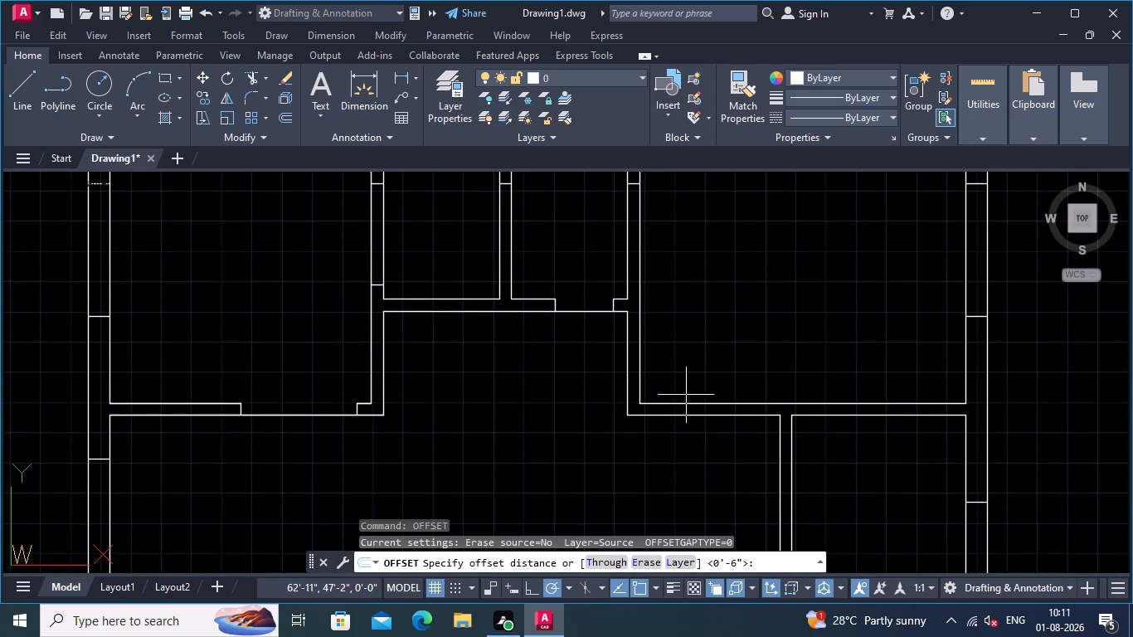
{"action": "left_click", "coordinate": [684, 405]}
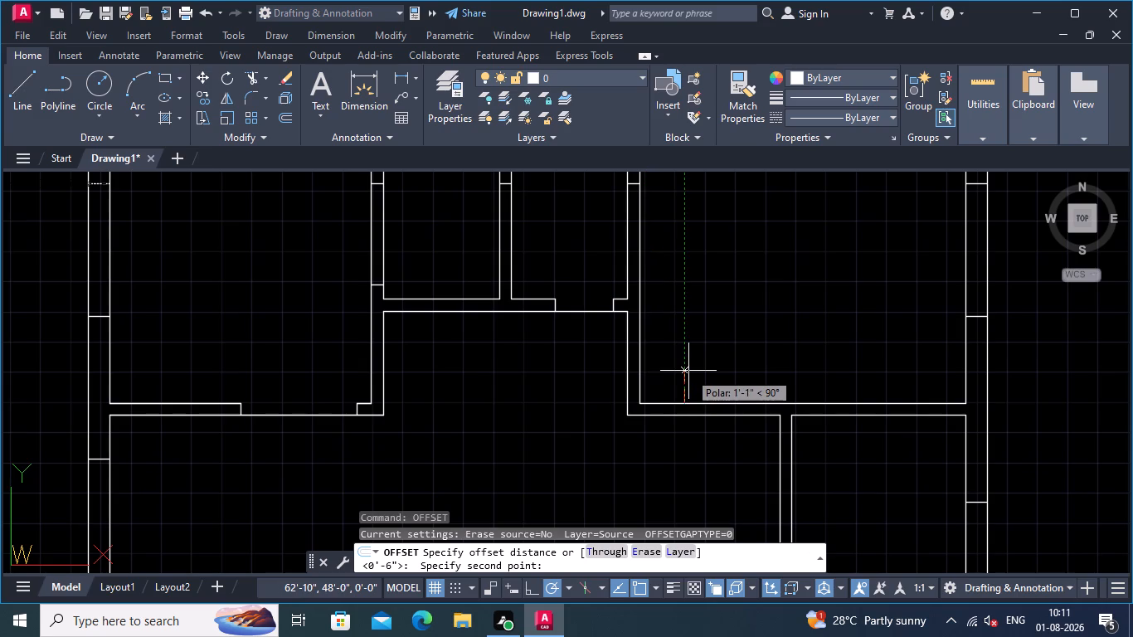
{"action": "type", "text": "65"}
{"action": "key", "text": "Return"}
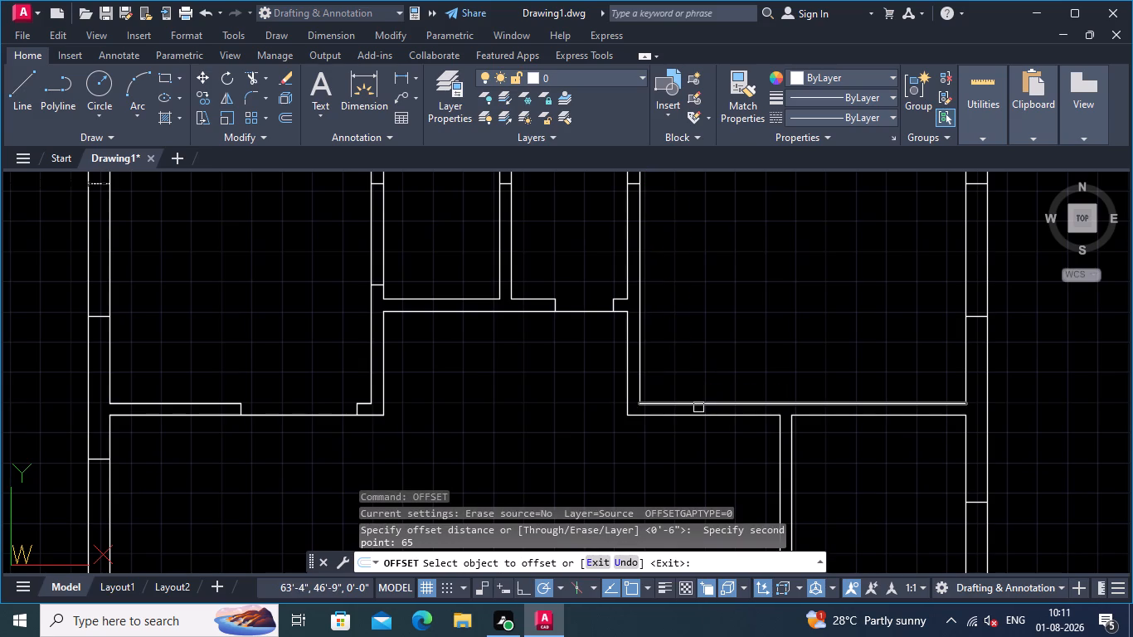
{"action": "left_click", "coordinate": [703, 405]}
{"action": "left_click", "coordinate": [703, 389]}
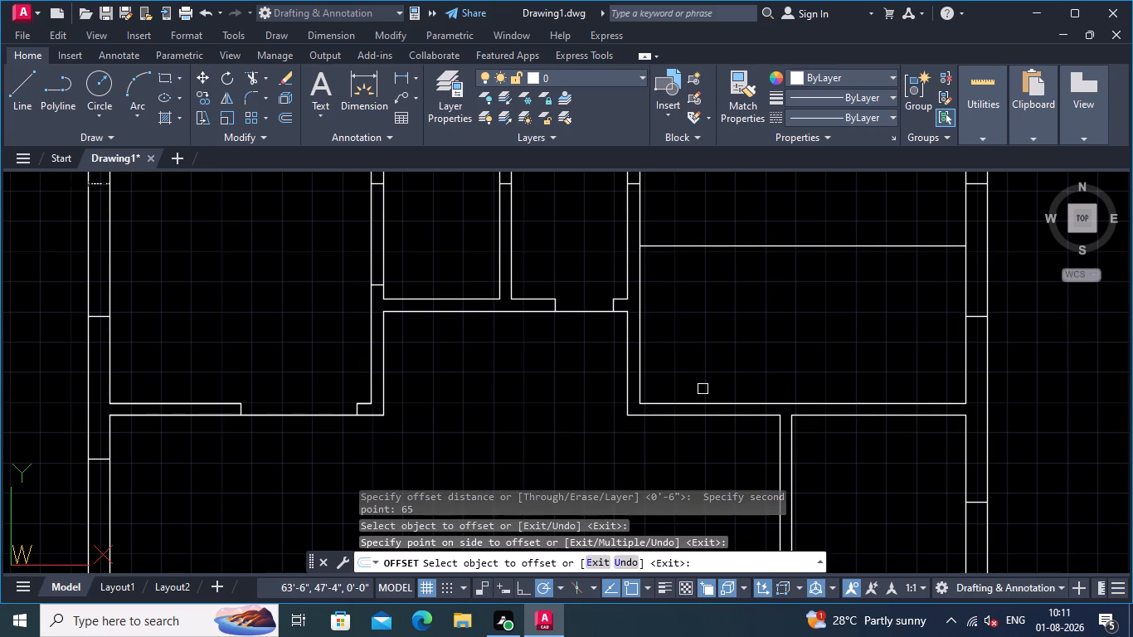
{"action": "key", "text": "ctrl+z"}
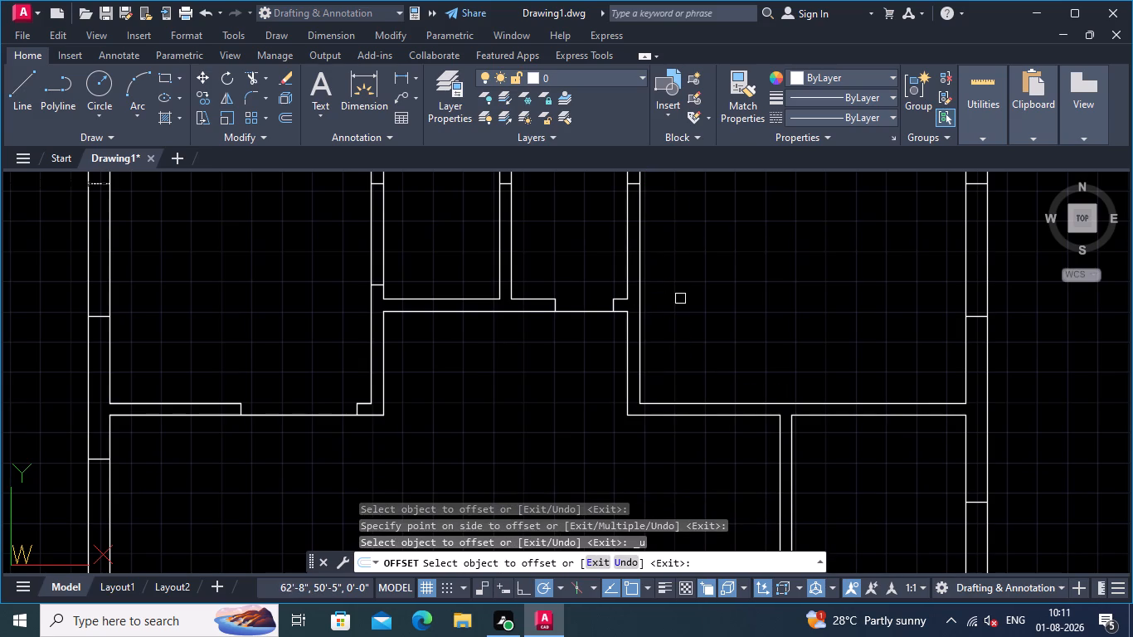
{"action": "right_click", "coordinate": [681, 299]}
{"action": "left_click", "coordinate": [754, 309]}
Offset the top-right room's bottom wall line 6" up into the room.
{"action": "right_click", "coordinate": [747, 300]}
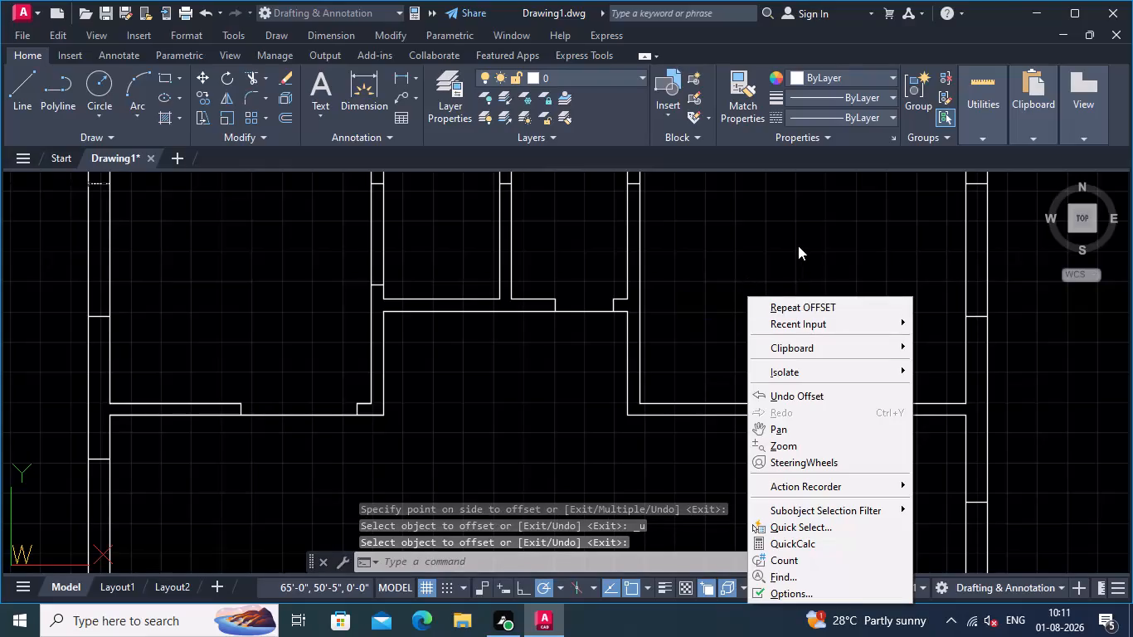
{"action": "left_click", "coordinate": [799, 302]}
{"action": "left_click", "coordinate": [744, 404]}
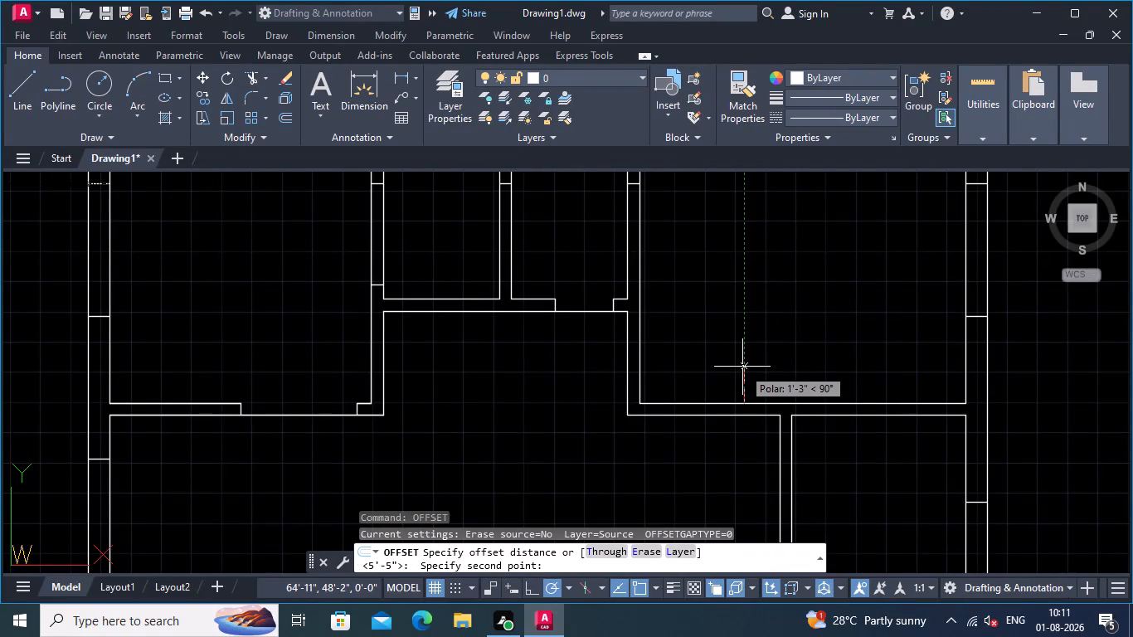
{"action": "key", "text": "6"}
{"action": "key", "text": "Return"}
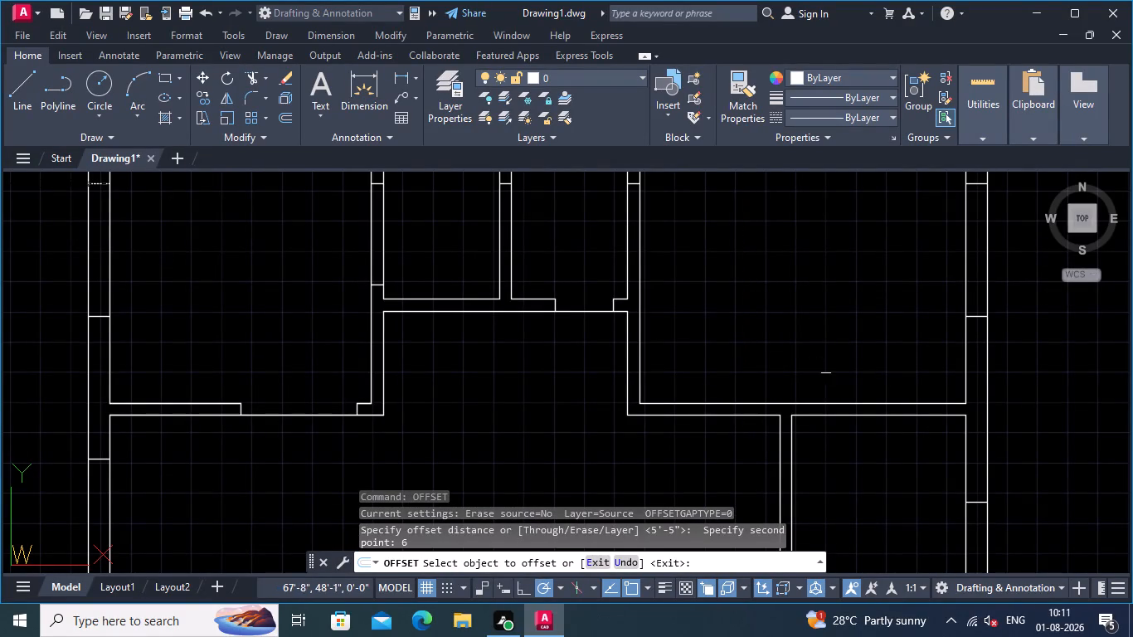
{"action": "left_click", "coordinate": [761, 401]}
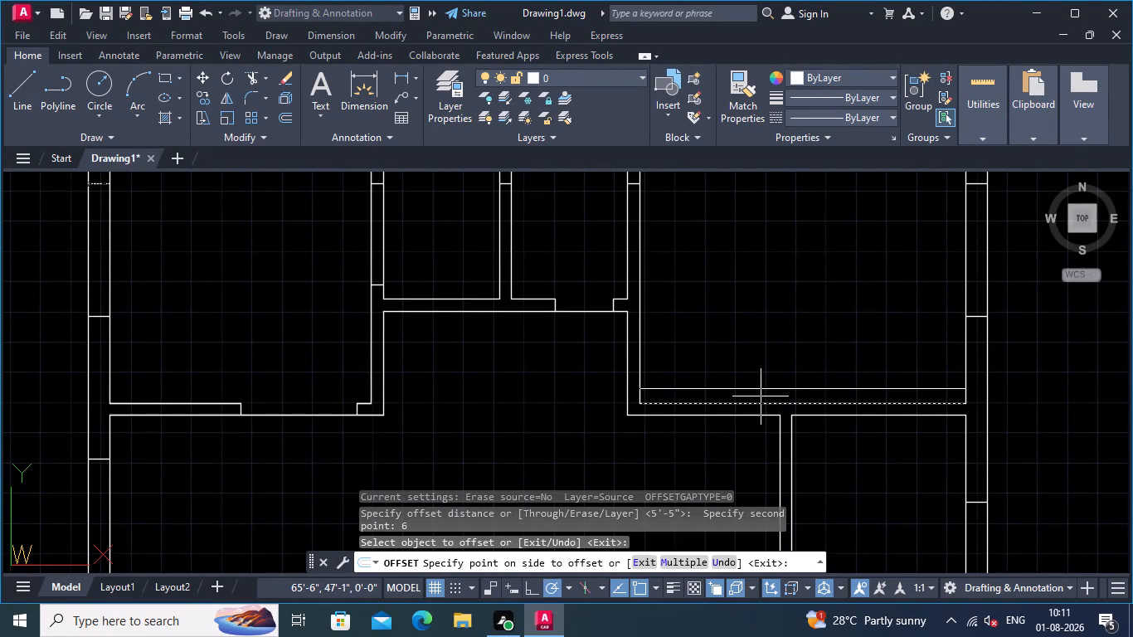
{"action": "left_click", "coordinate": [761, 396]}
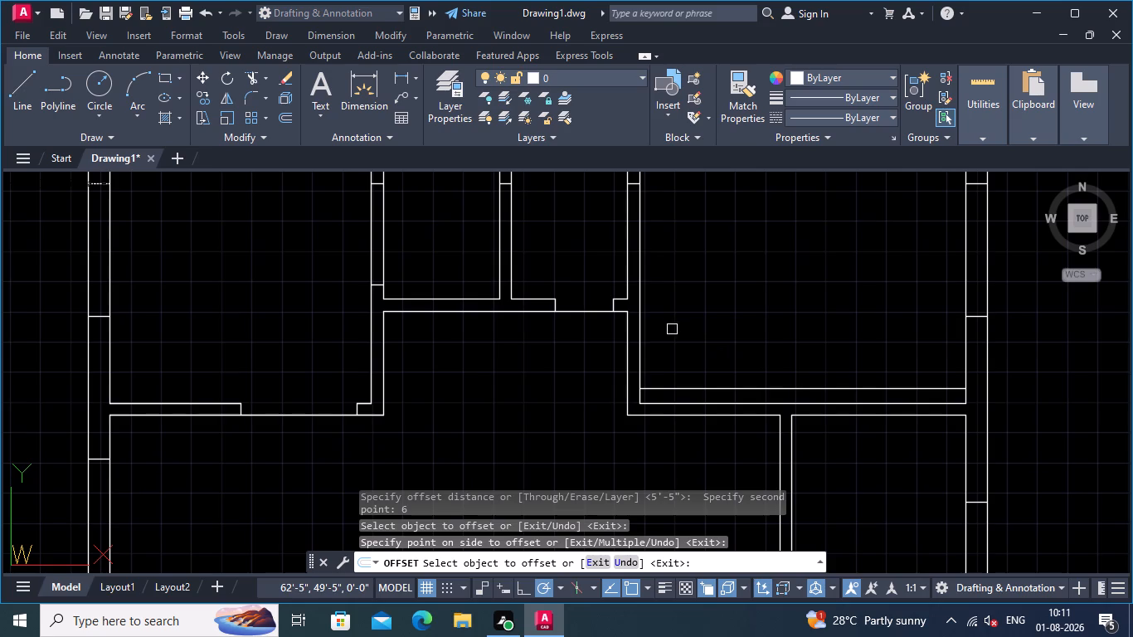
Offset the lower line of the partition below the two small top rooms 6" down into the hall.
{"action": "middle_click_drag", "start_coordinate": [674, 334], "coordinate": [770, 353]}
{"action": "scroll", "coordinate": [751, 350], "scroll_direction": "up", "scroll_amount": 1}
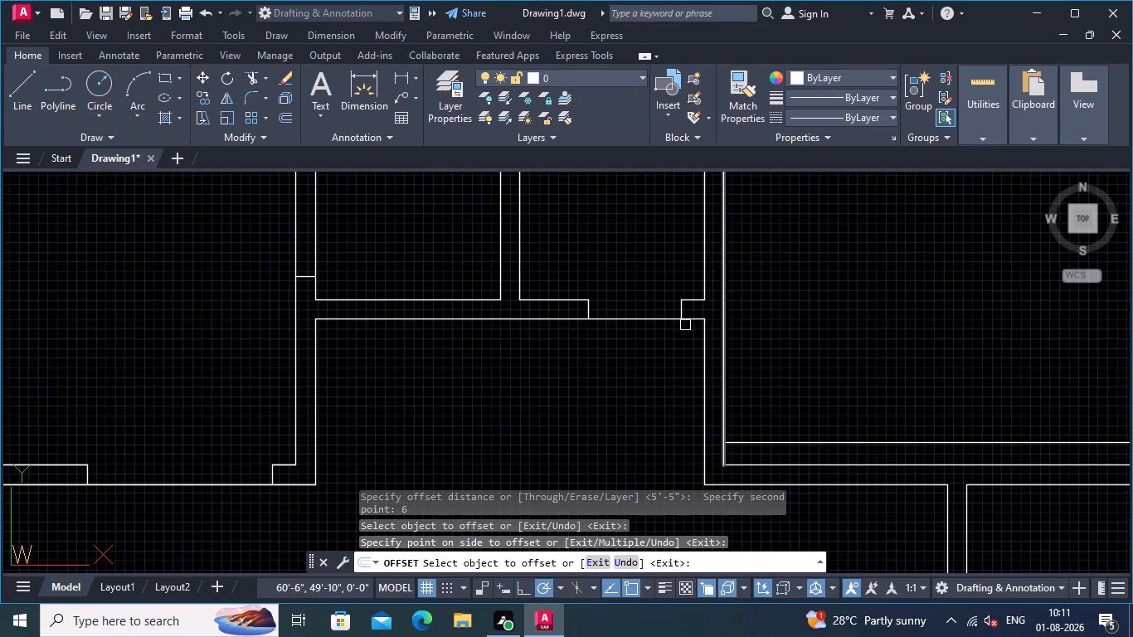
{"action": "left_click", "coordinate": [669, 320]}
{"action": "left_click", "coordinate": [672, 341]}
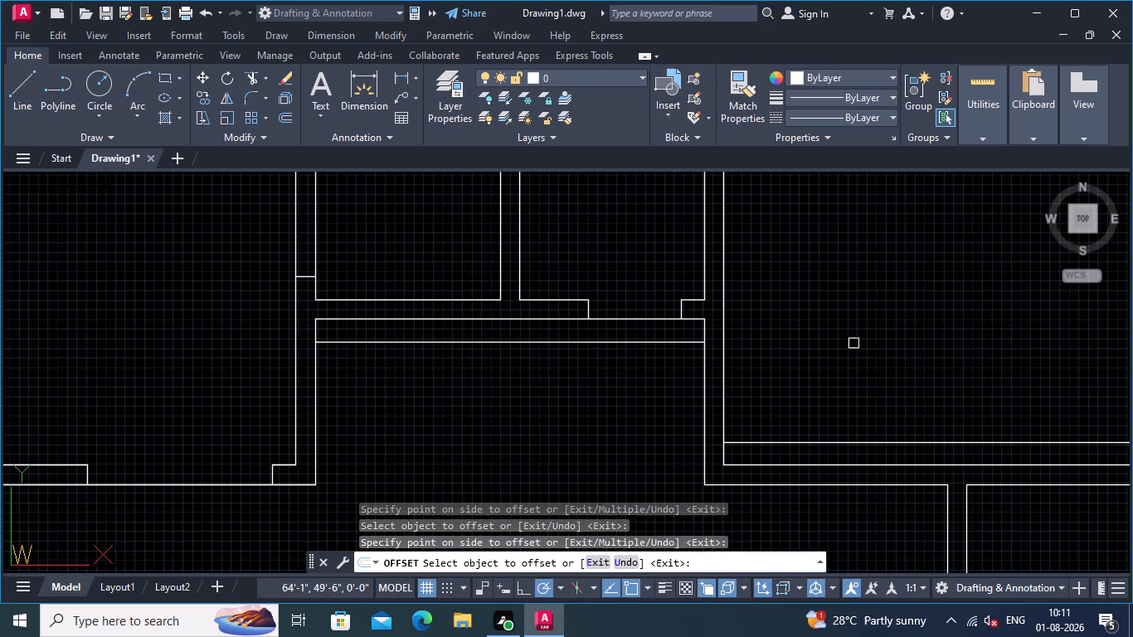
{"action": "key", "text": "Return"}
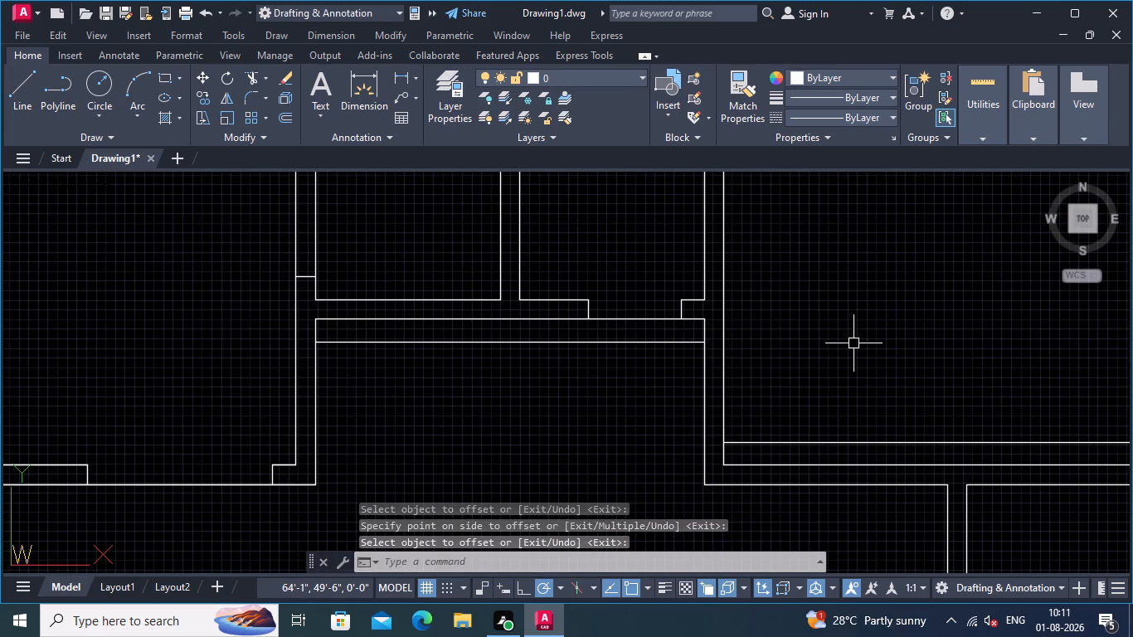
Extend both 6" offset lines across the vertical partition between the hall and the top-right room.
{"action": "type", "text": "EX"}
{"action": "key", "text": "Return"}
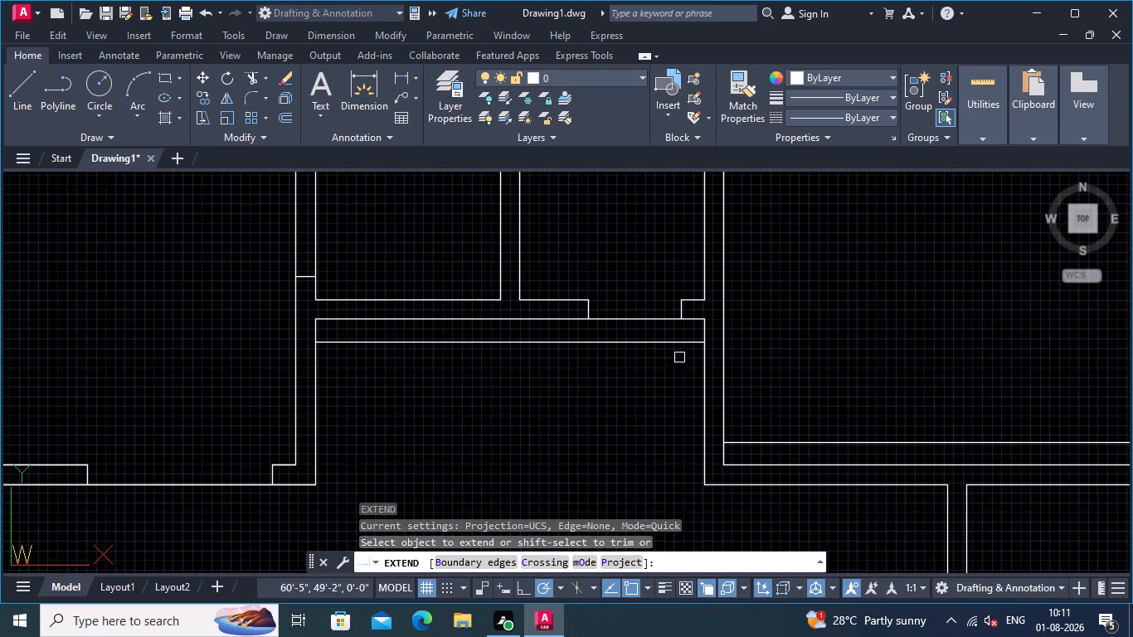
{"action": "left_click", "coordinate": [674, 342]}
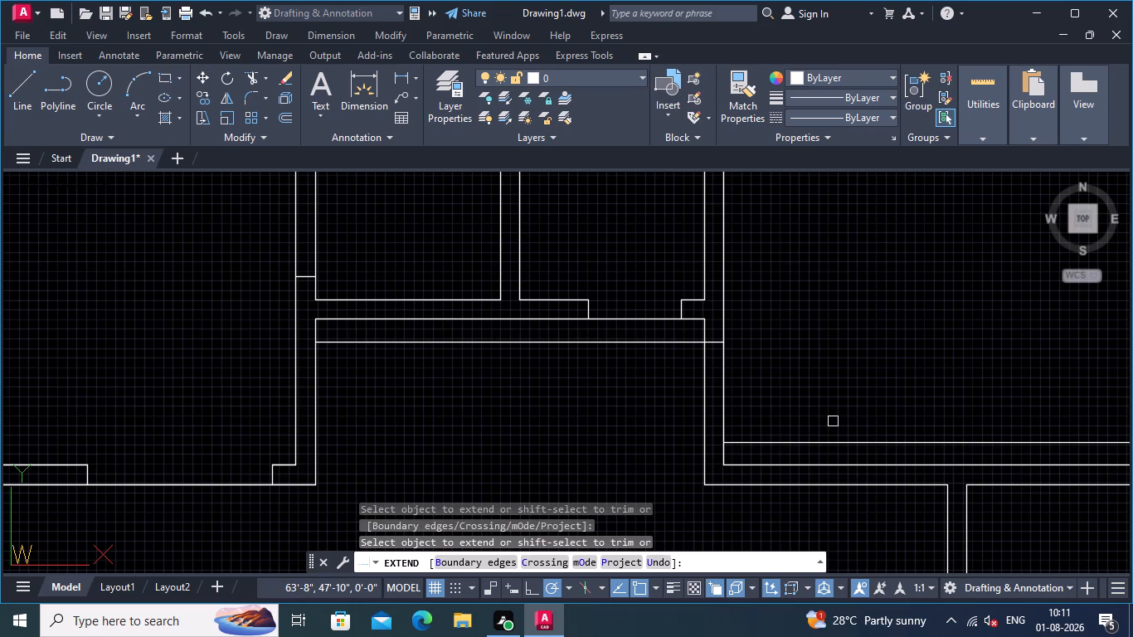
{"action": "left_click", "coordinate": [795, 443]}
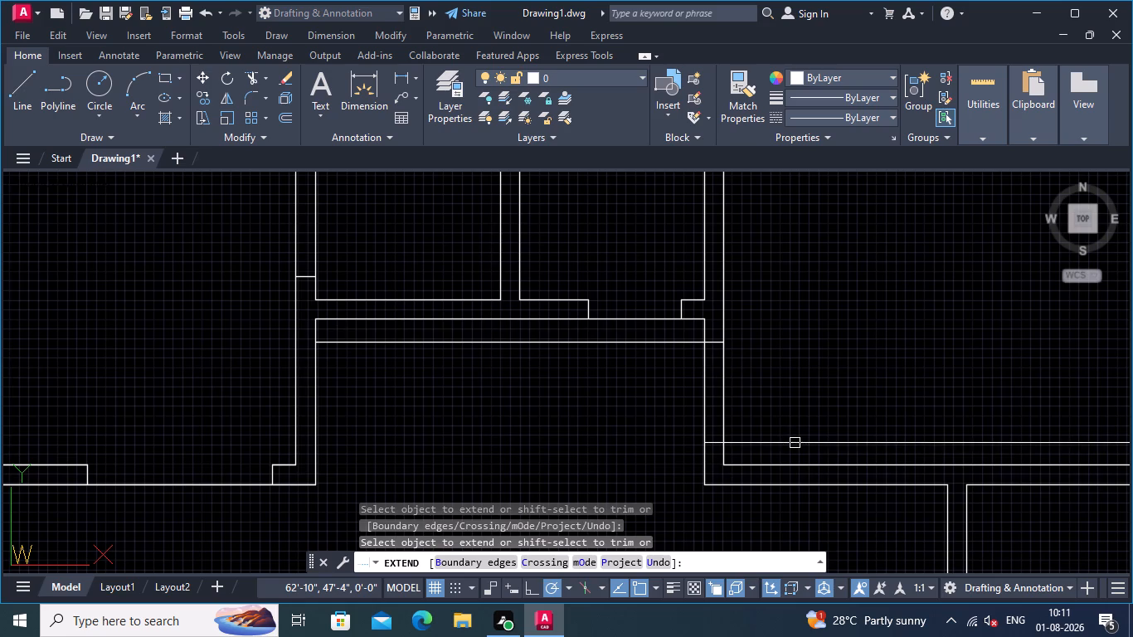
{"action": "key", "text": "Return"}
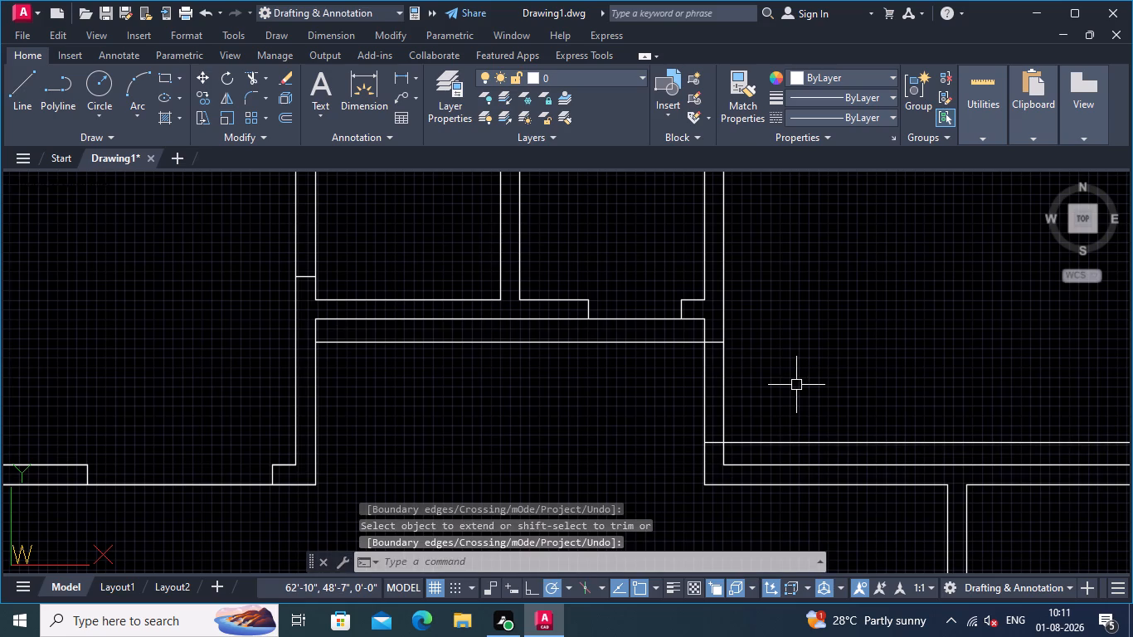
Trim both jamb lines' excess outside the partition between hall and top-right room, and the partition's right face between them.
{"action": "type", "text": "TR"}
{"action": "key", "text": "Return"}
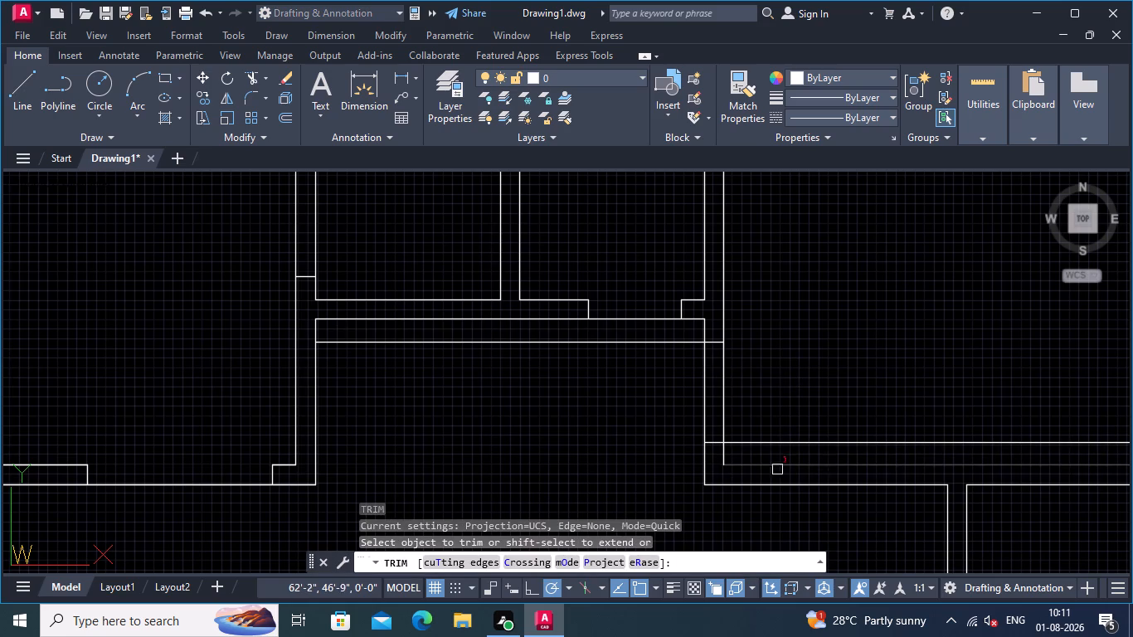
{"action": "left_click", "coordinate": [822, 444]}
{"action": "middle_click_drag", "start_coordinate": [773, 401], "coordinate": [824, 427]}
{"action": "left_click", "coordinate": [718, 366]}
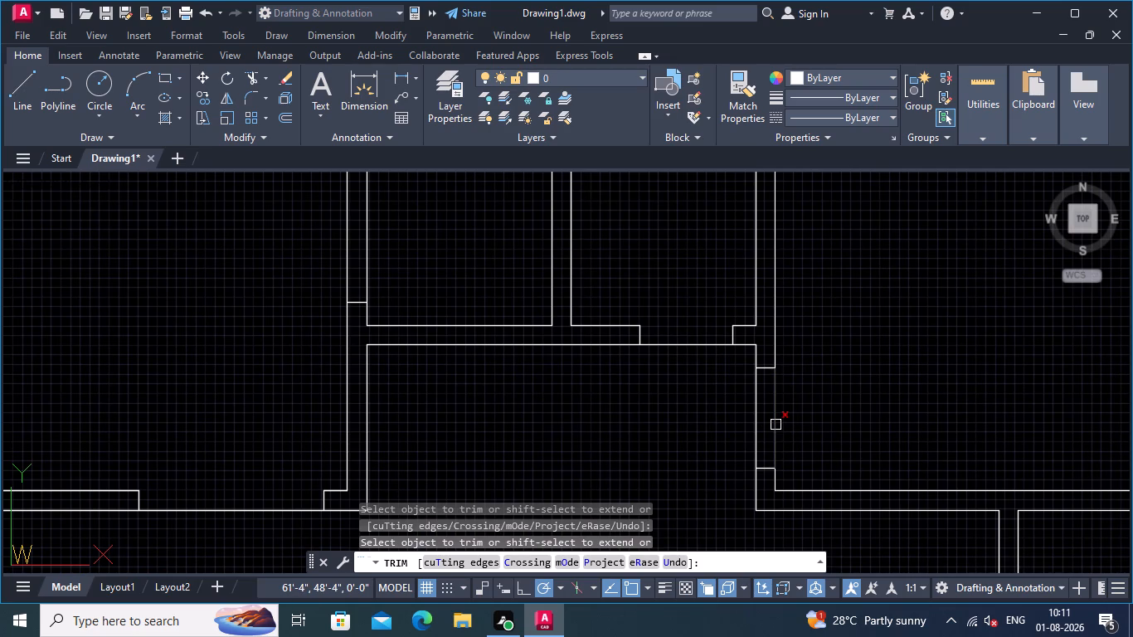
{"action": "left_click", "coordinate": [776, 425]}
{"action": "scroll", "coordinate": [824, 405], "scroll_direction": "down", "scroll_amount": 2}
{"action": "middle_click_drag", "start_coordinate": [827, 401], "coordinate": [819, 329]}
{"action": "middle_click_drag", "start_coordinate": [861, 456], "coordinate": [768, 431]}
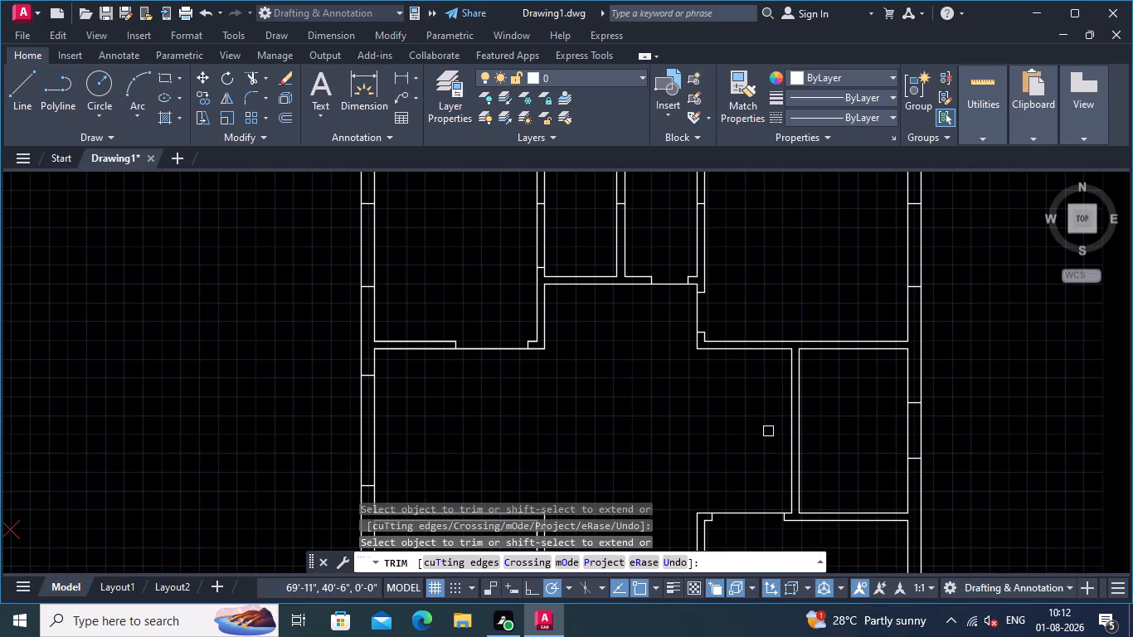
{"action": "key", "text": "Return"}
Offset the top wall line of the small middle-right room 6" down into the room.
{"action": "middle_click_drag", "start_coordinate": [853, 428], "coordinate": [817, 406]}
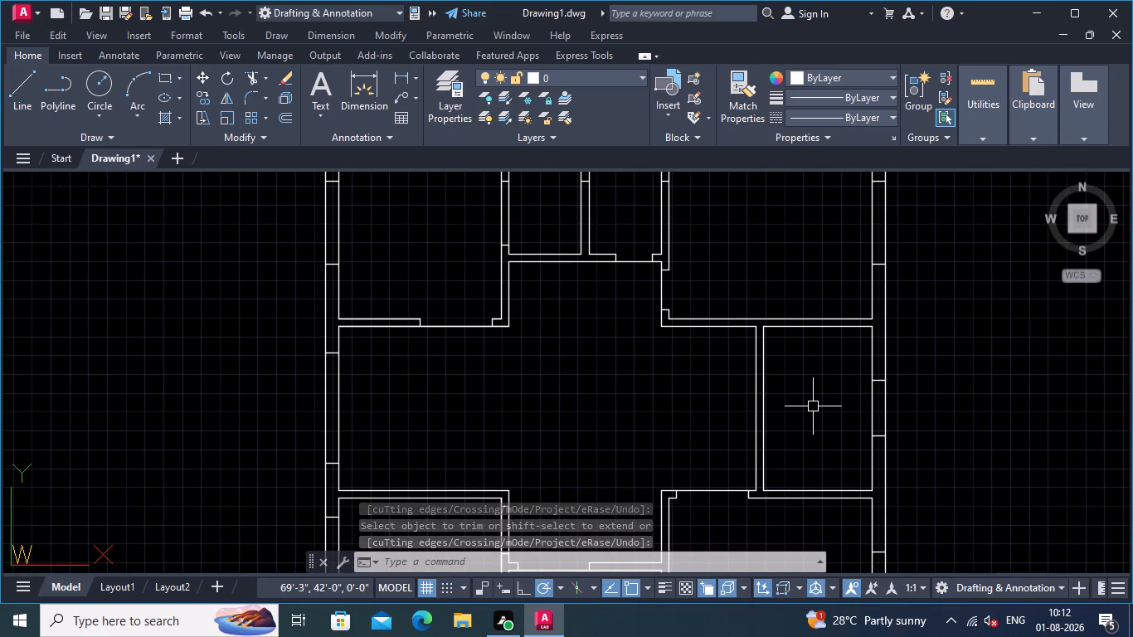
{"action": "type", "text": "OG"}
{"action": "key", "text": "BackSpace"}
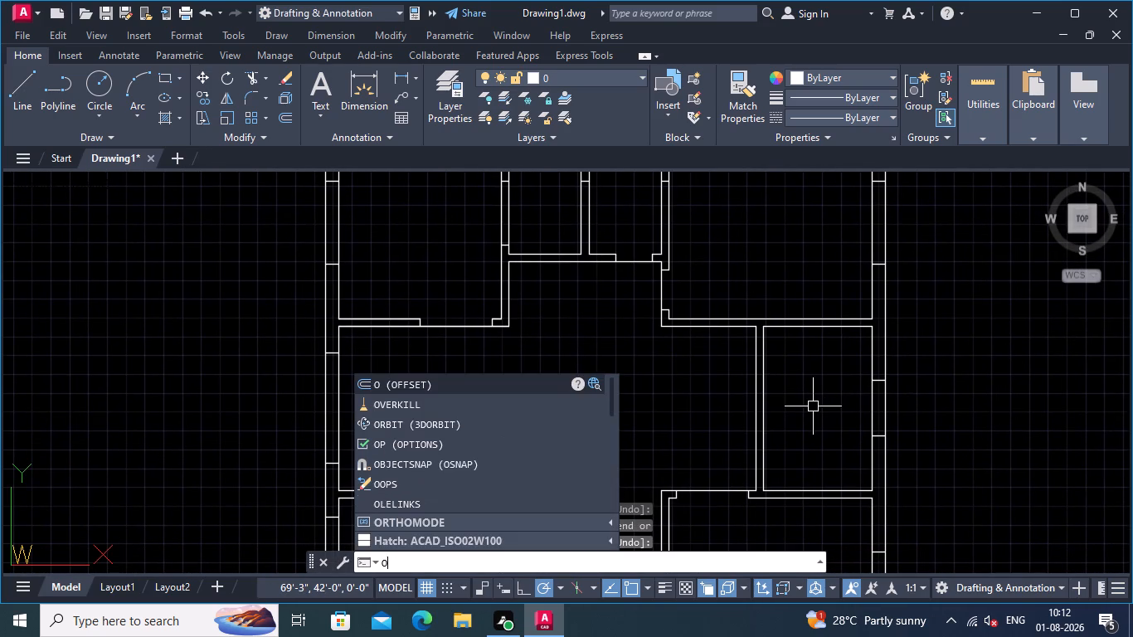
{"action": "type", "text": "FF"}
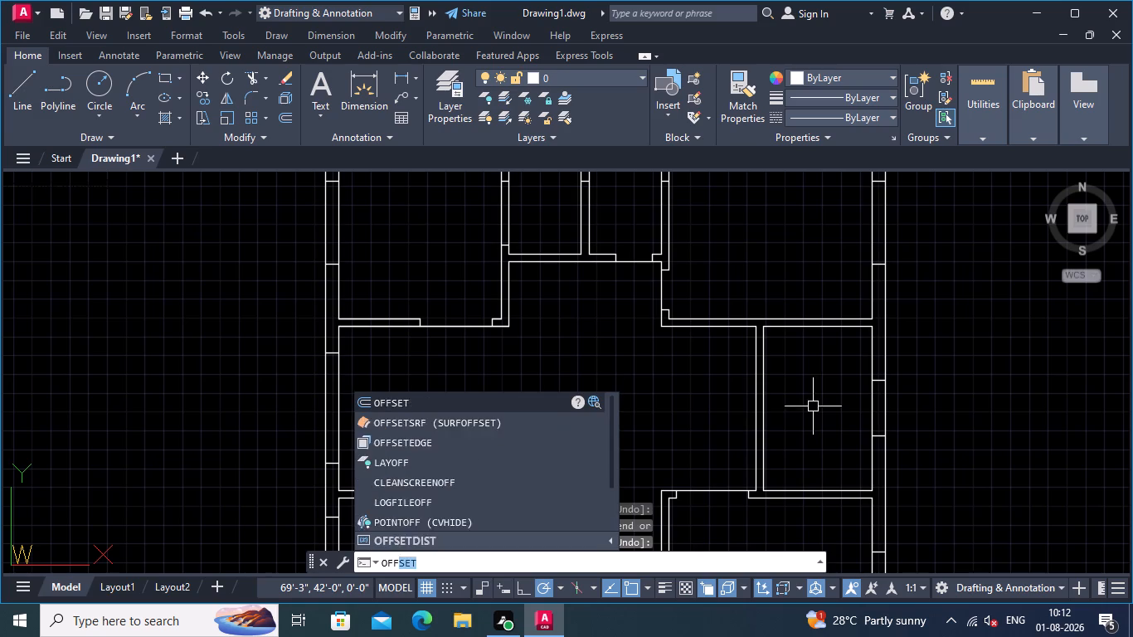
{"action": "key", "text": "Return"}
{"action": "scroll", "coordinate": [800, 354], "scroll_direction": "up", "scroll_amount": 1}
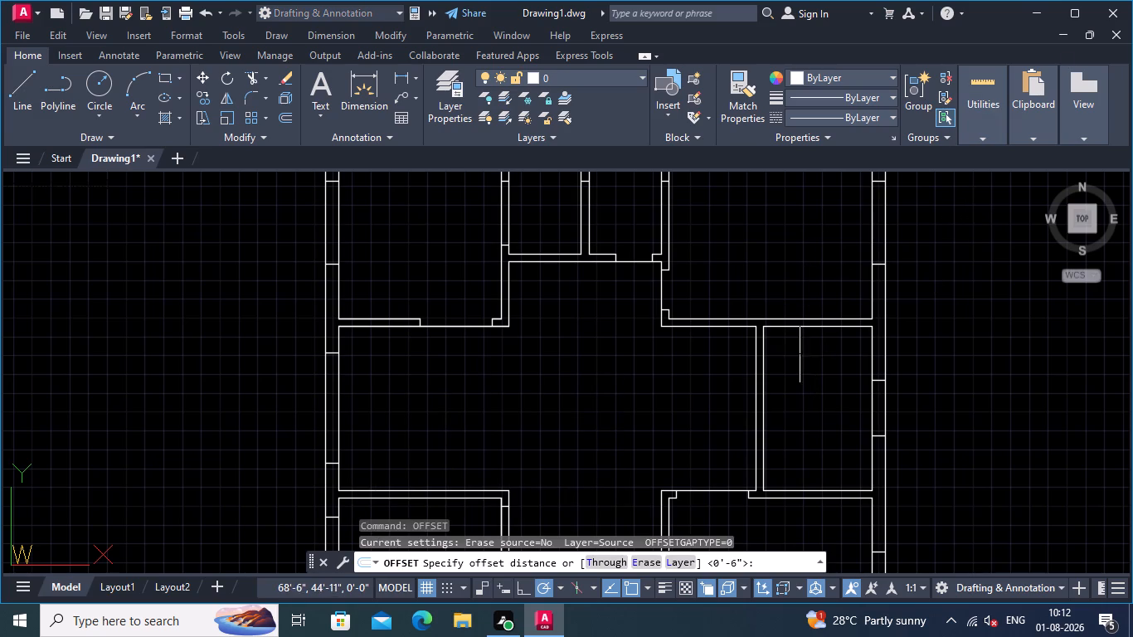
{"action": "left_click", "coordinate": [792, 309]}
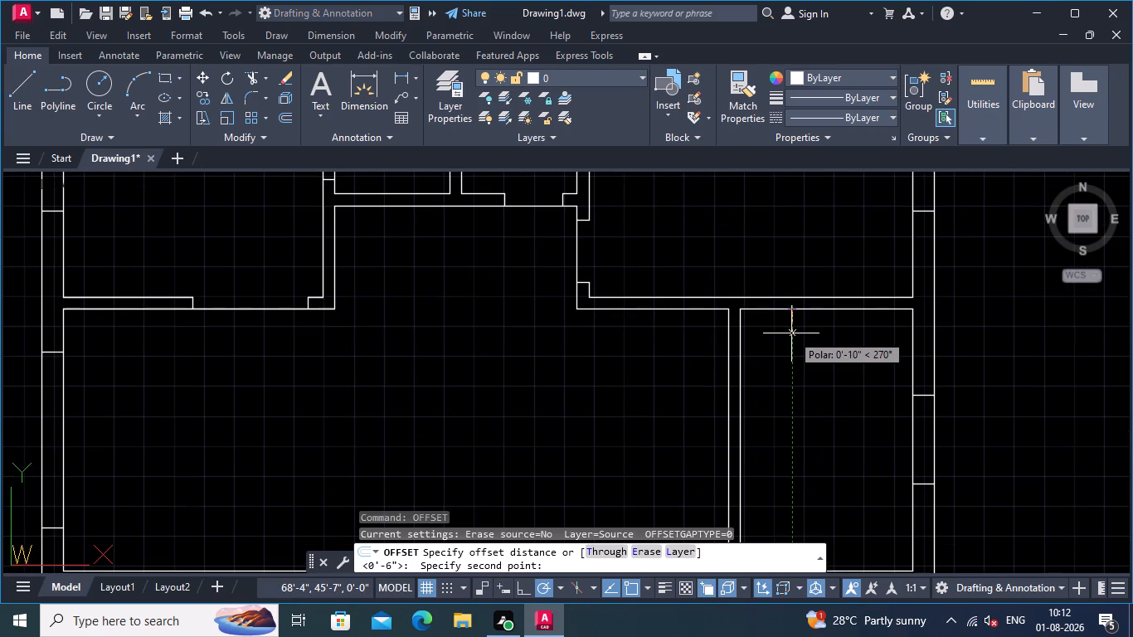
{"action": "key", "text": "6"}
{"action": "key", "text": "Return"}
{"action": "left_click", "coordinate": [775, 311]}
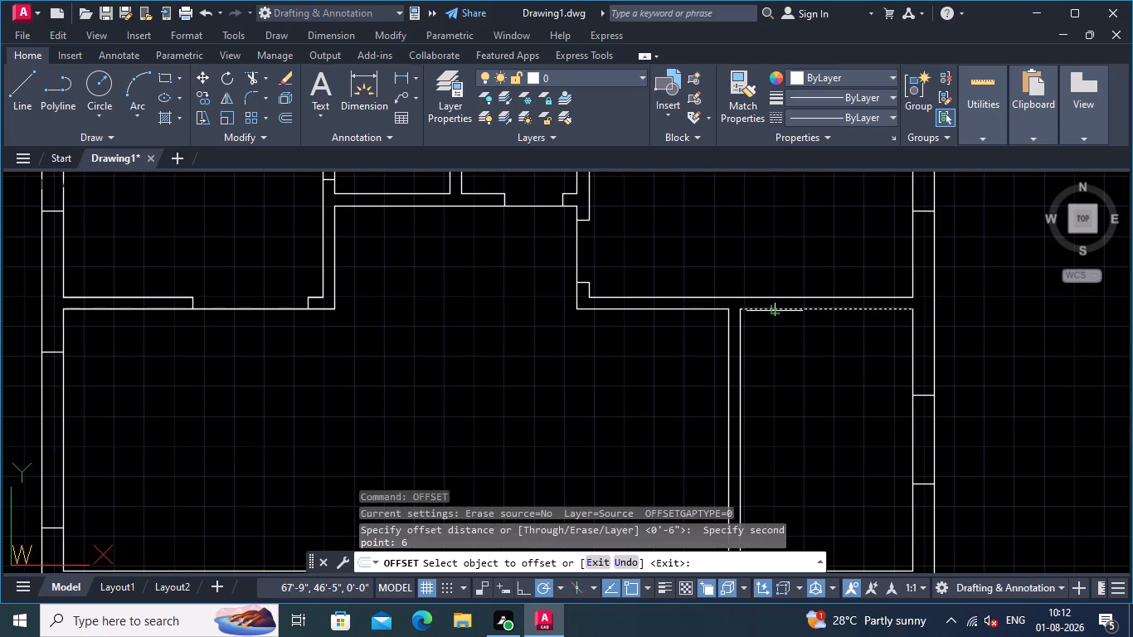
{"action": "left_click", "coordinate": [755, 358]}
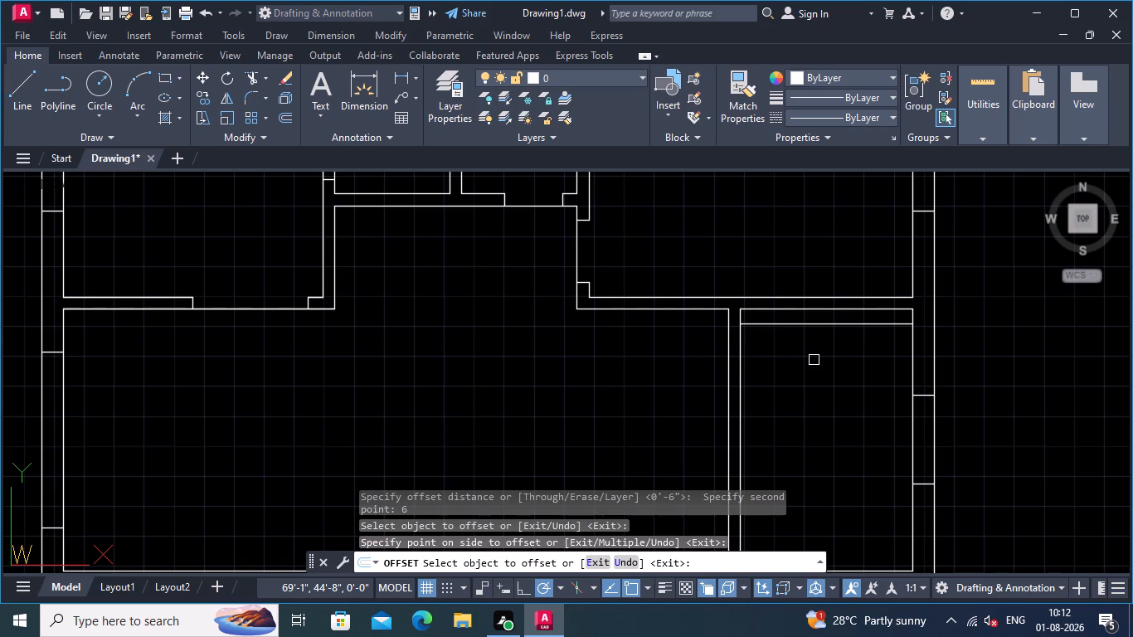
{"action": "key", "text": "Return"}
Extend the 6" offset line across the vertical partition between the hall and the middle-right room.
{"action": "type", "text": "EX"}
{"action": "key", "text": "Return"}
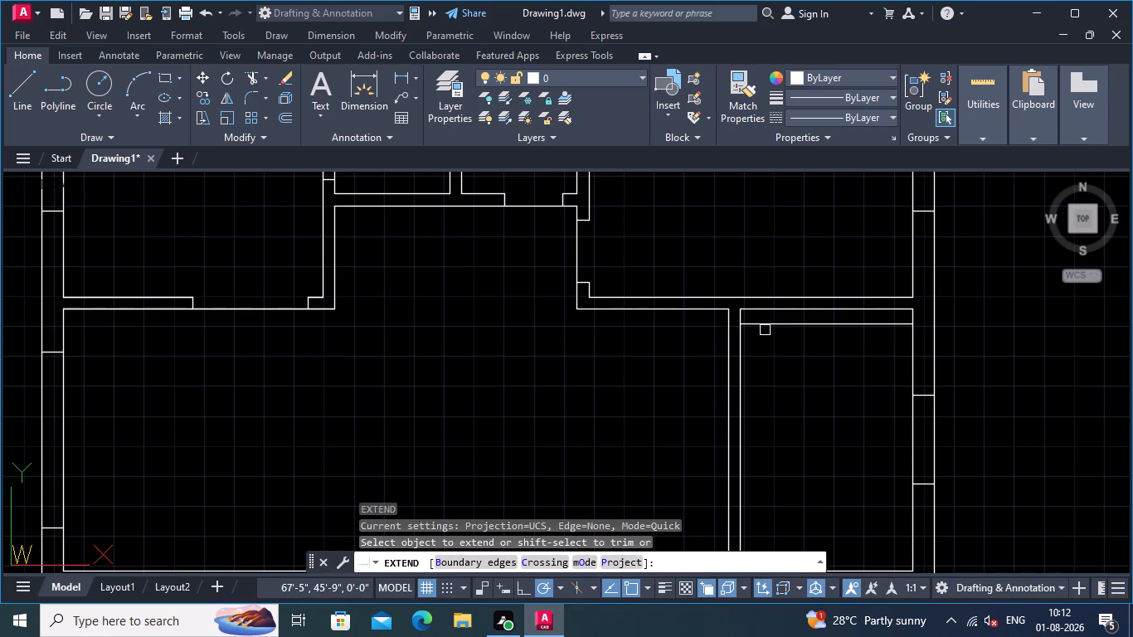
{"action": "left_click", "coordinate": [765, 326]}
{"action": "middle_click_drag", "start_coordinate": [566, 368], "coordinate": [513, 350]}
{"action": "key", "text": "Return"}
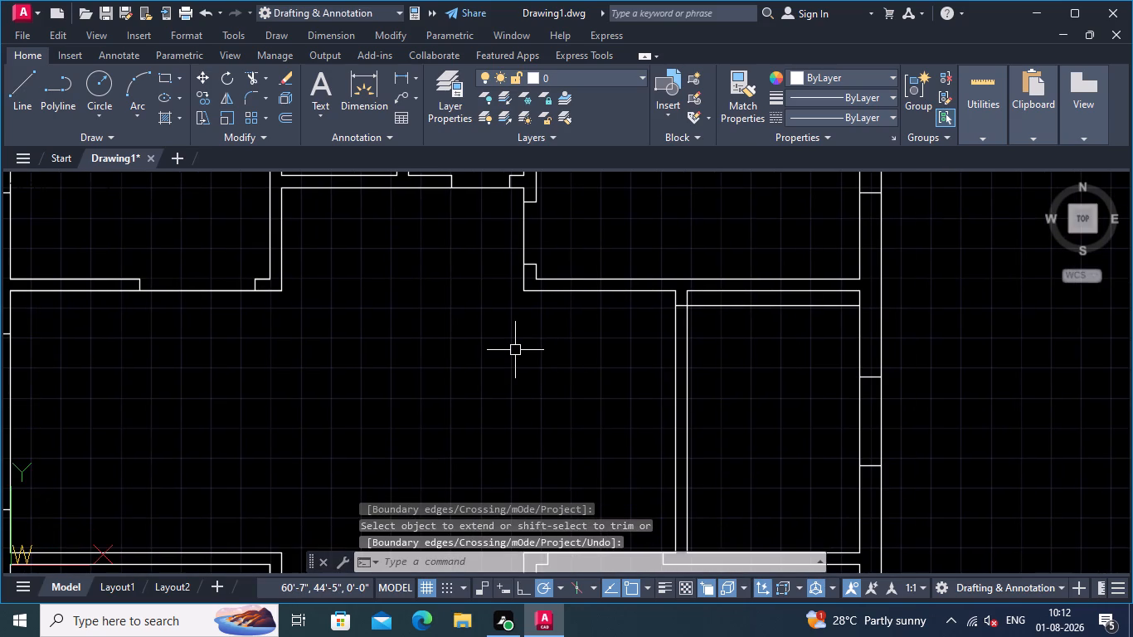
Trim the extended line's excess inside the middle-right room, leaving an upper jamb line within the partition.
{"action": "type", "text": "TR"}
{"action": "key", "text": "Return"}
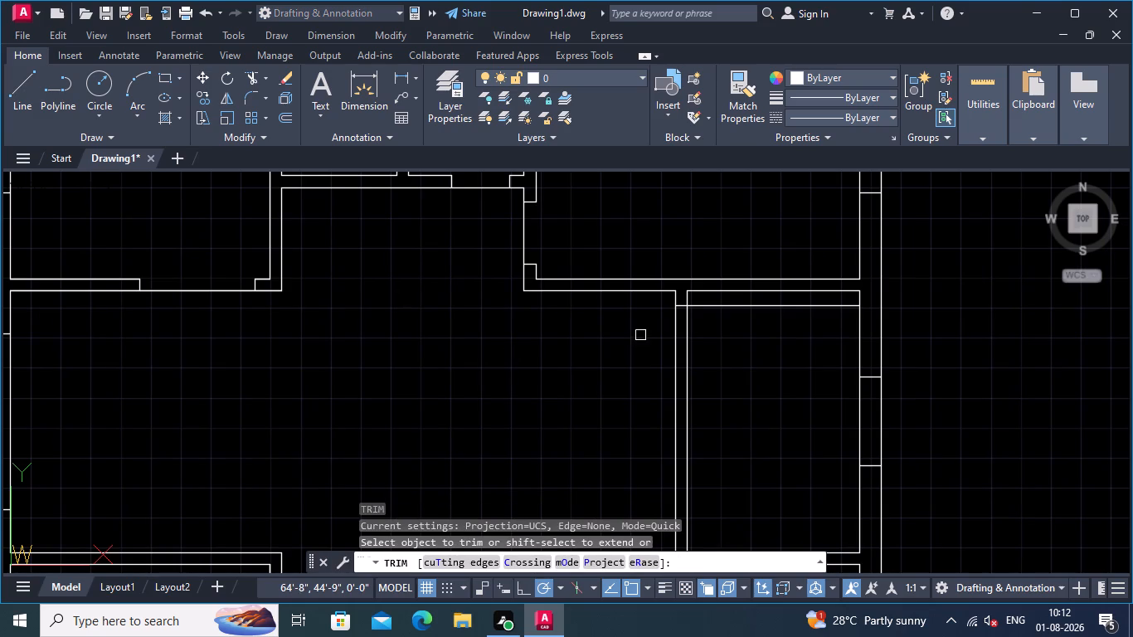
{"action": "left_click", "coordinate": [737, 304]}
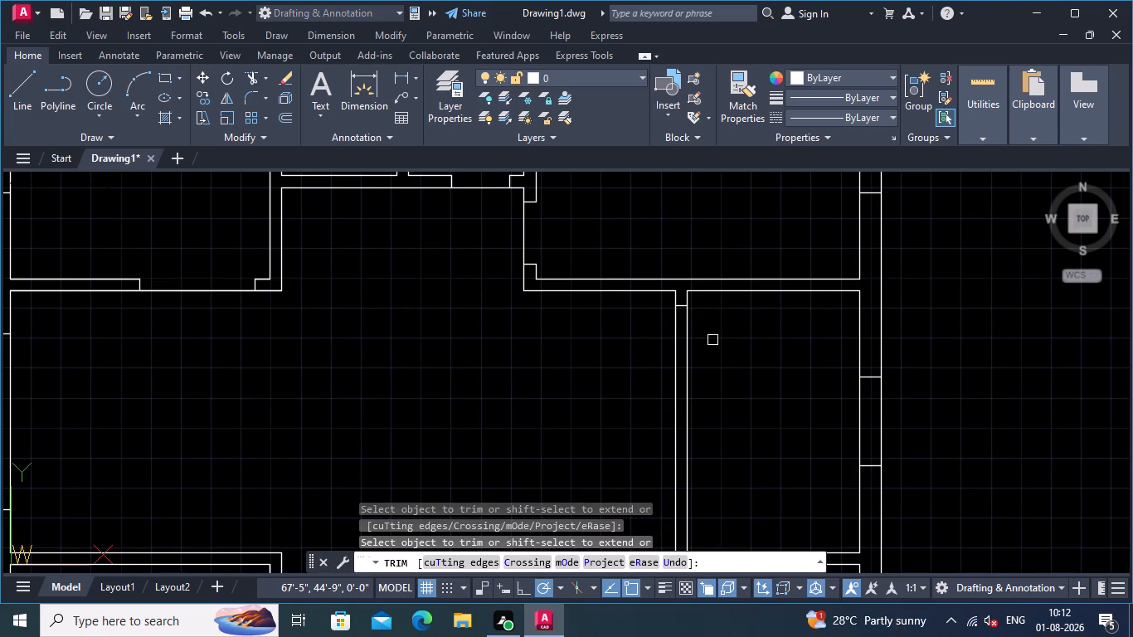
{"action": "middle_click_drag", "start_coordinate": [713, 345], "coordinate": [682, 273]}
{"action": "scroll", "coordinate": [677, 304], "scroll_direction": "down", "scroll_amount": 2}
{"action": "middle_click_drag", "start_coordinate": [693, 312], "coordinate": [712, 294]}
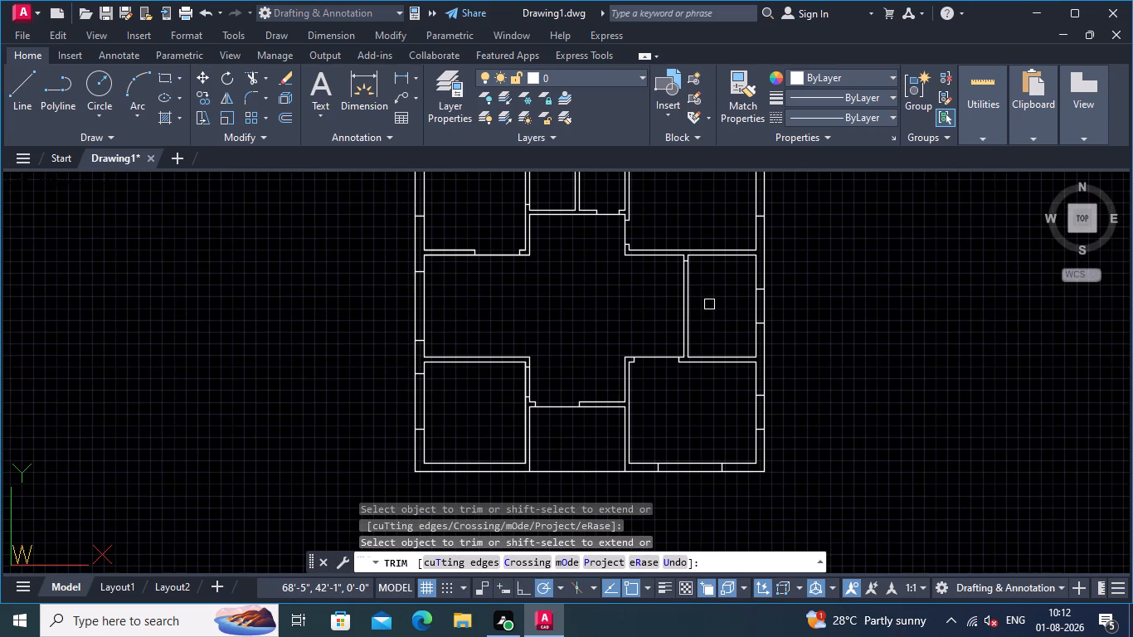
{"action": "scroll", "coordinate": [709, 304], "scroll_direction": "up", "scroll_amount": 2}
{"action": "middle_click_drag", "start_coordinate": [705, 321], "coordinate": [708, 286]}
{"action": "key", "text": "Return"}
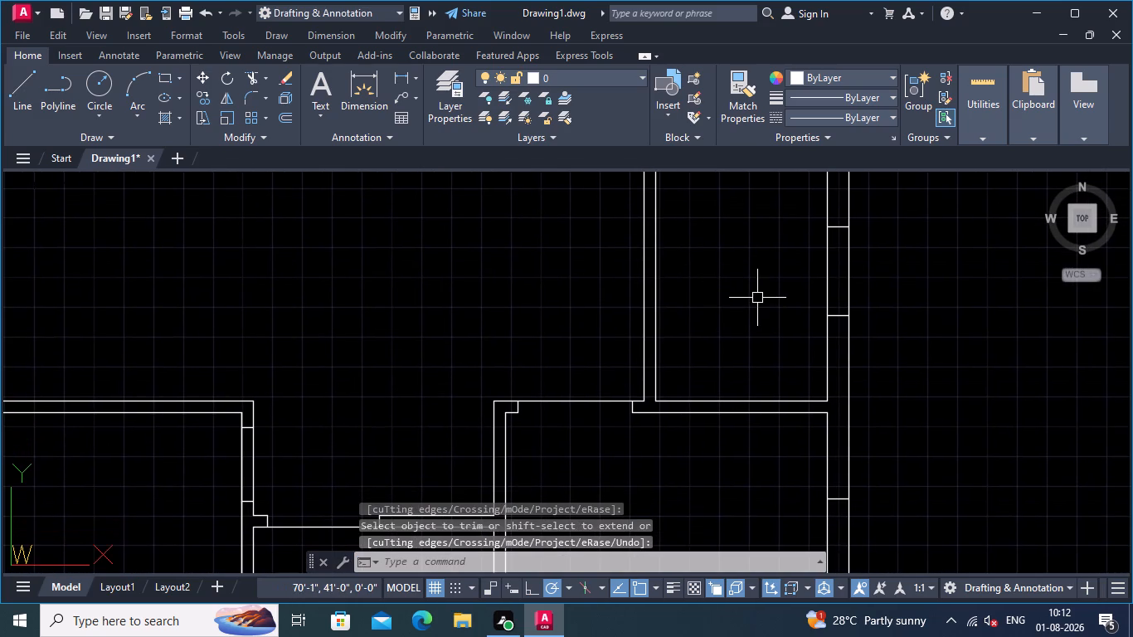
Offset the bottom wall line of the middle-right room 3' up into the room.
{"action": "middle_click_drag", "start_coordinate": [757, 307], "coordinate": [751, 329]}
{"action": "scroll", "coordinate": [739, 343], "scroll_direction": "down", "scroll_amount": 1}
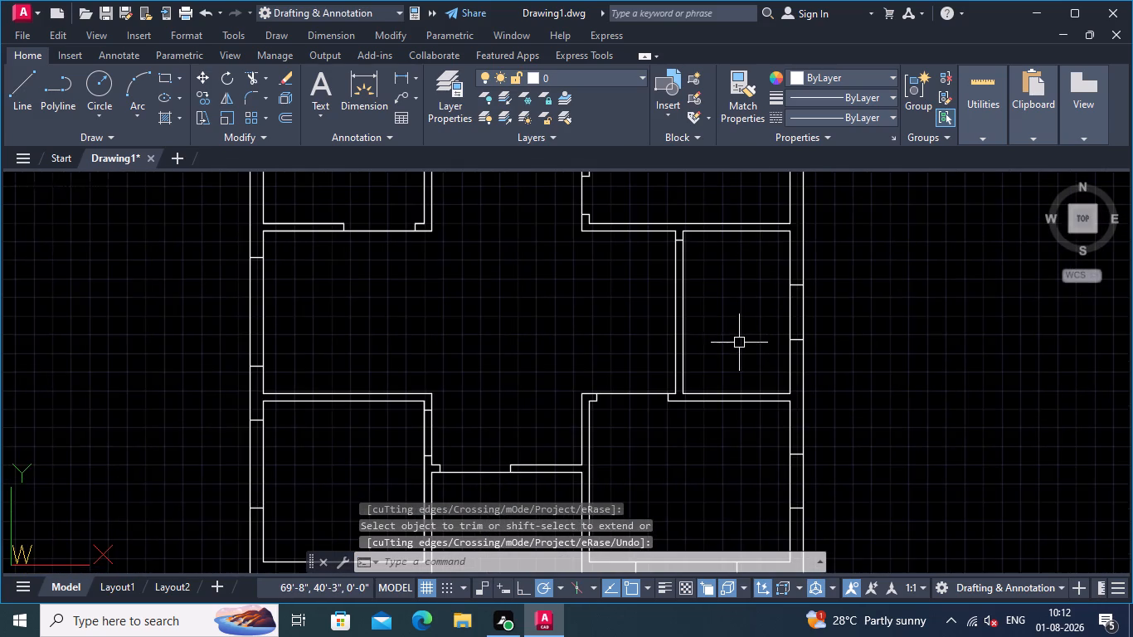
{"action": "middle_click_drag", "start_coordinate": [739, 343], "coordinate": [703, 322]}
{"action": "scroll", "coordinate": [699, 323], "scroll_direction": "up", "scroll_amount": 1}
{"action": "scroll", "coordinate": [700, 328], "scroll_direction": "down", "scroll_amount": 1}
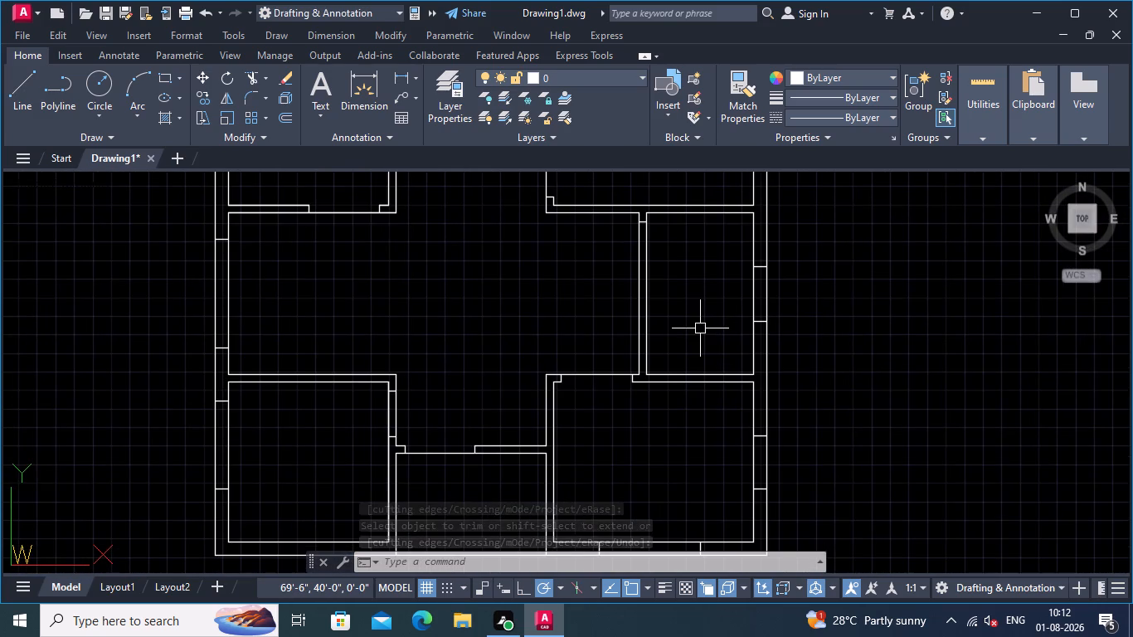
{"action": "type", "text": "OFF"}
{"action": "key", "text": "Return"}
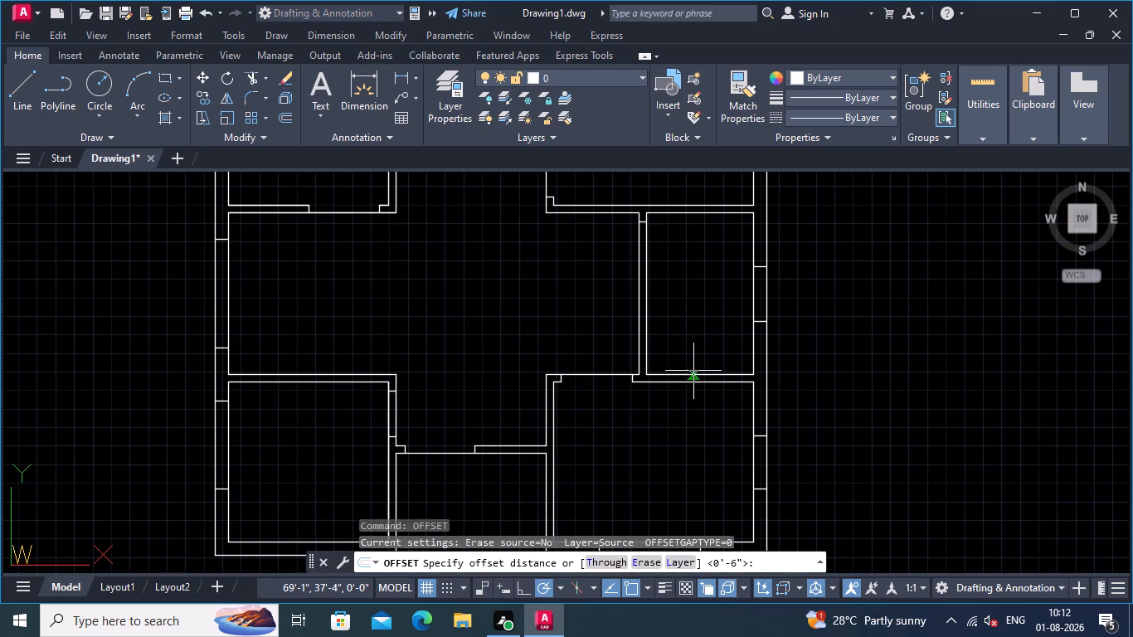
{"action": "left_click", "coordinate": [695, 372]}
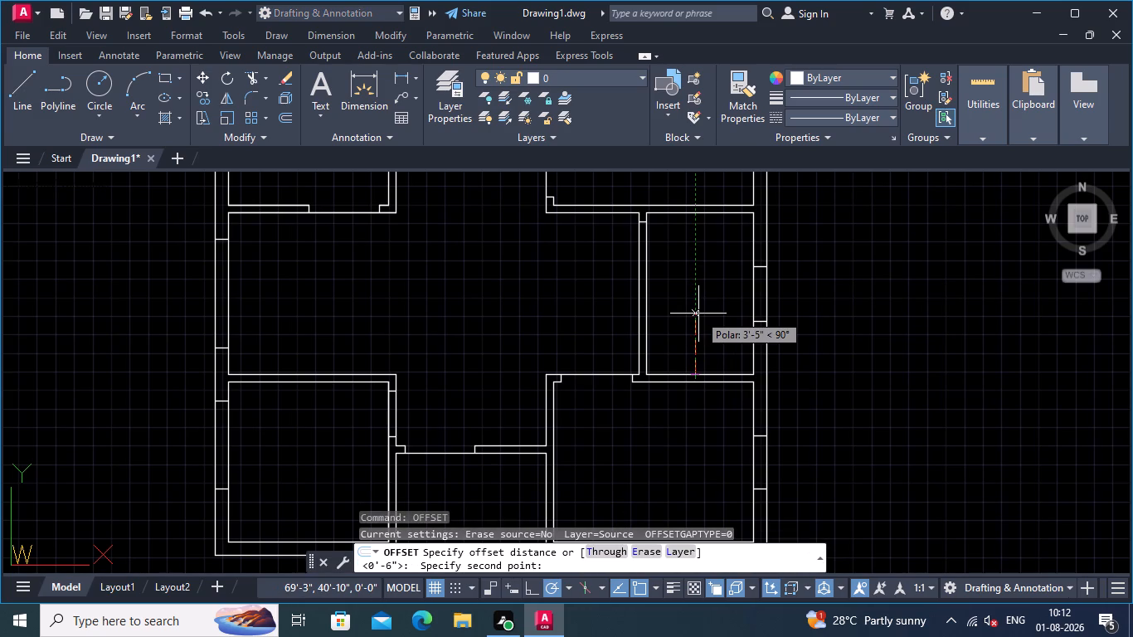
{"action": "type", "text": "3'"}
{"action": "key", "text": "Return"}
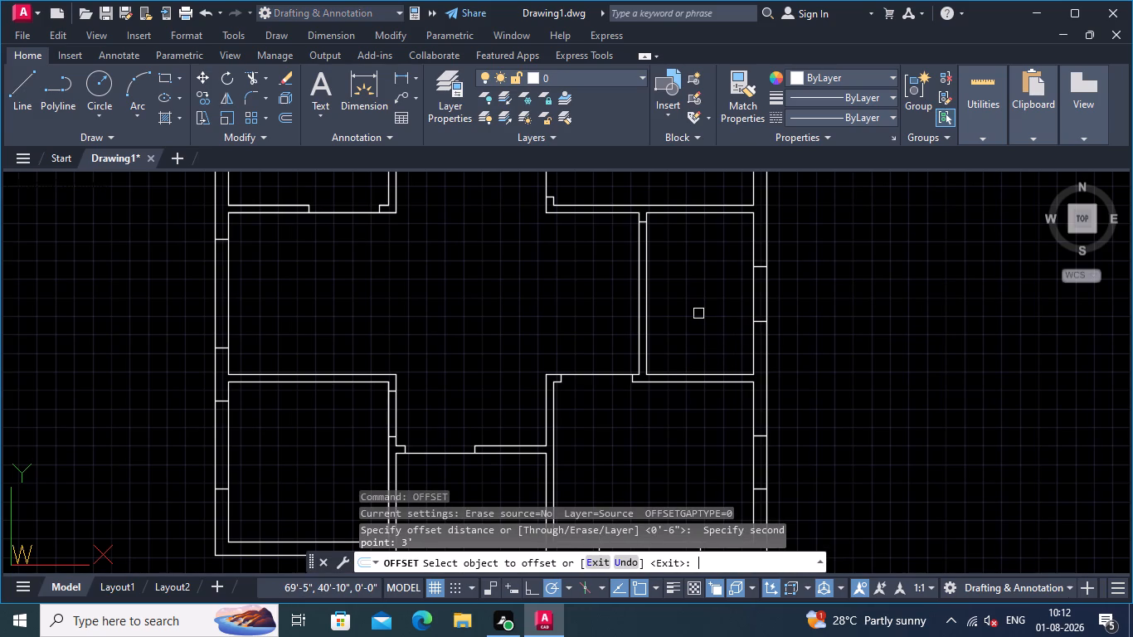
{"action": "left_click", "coordinate": [718, 370]}
{"action": "left_click", "coordinate": [714, 374]}
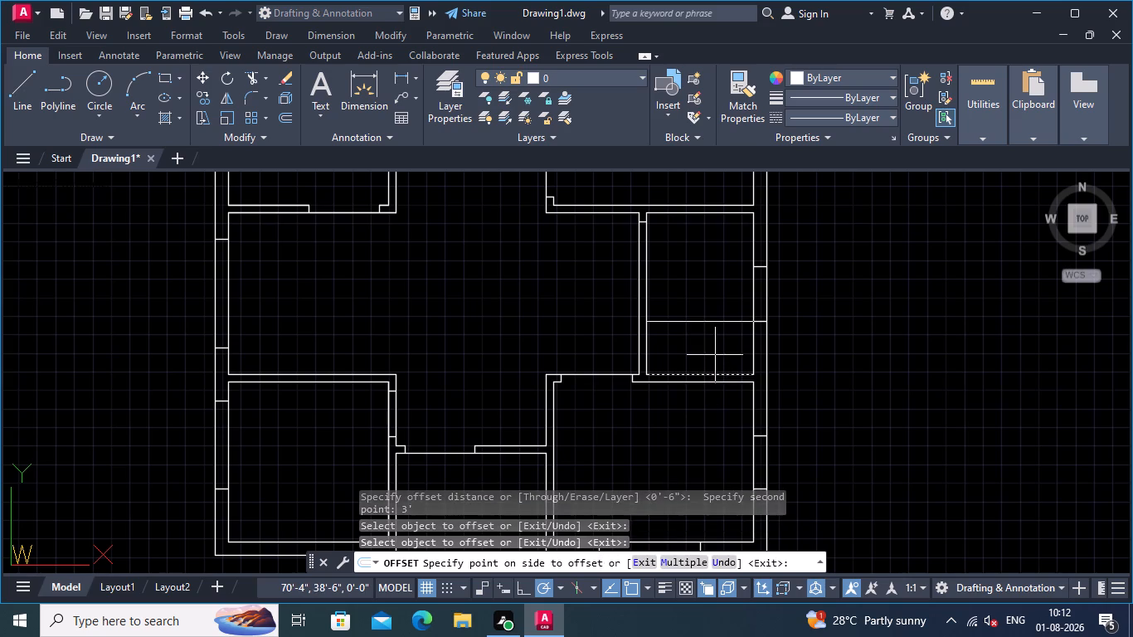
{"action": "left_click", "coordinate": [715, 355]}
{"action": "scroll", "coordinate": [809, 332], "scroll_direction": "down", "scroll_amount": 1}
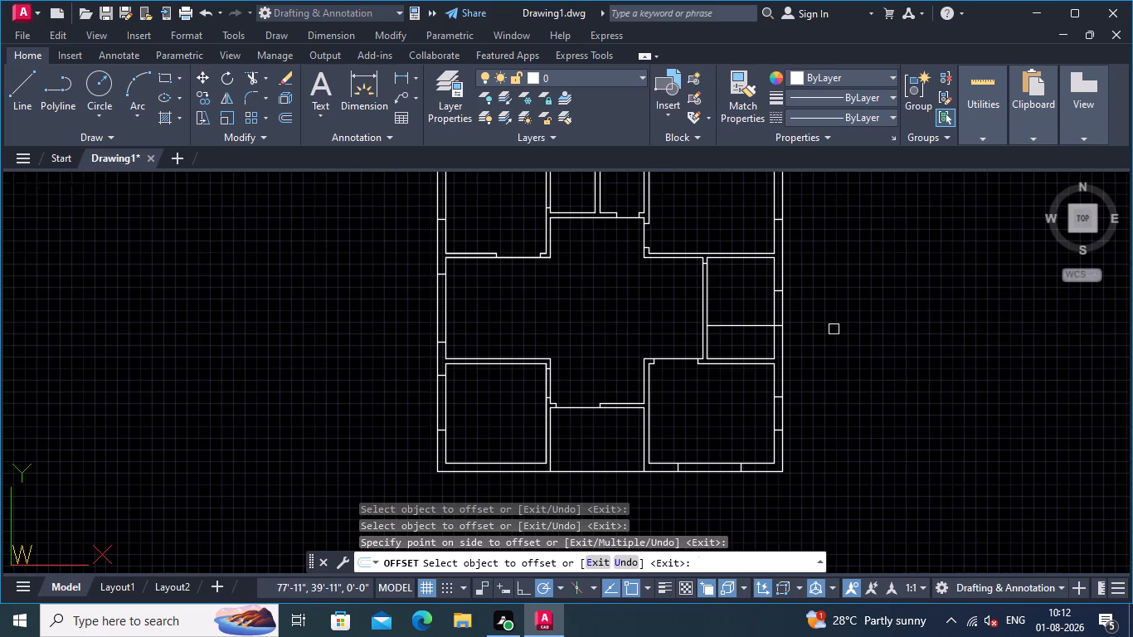
{"action": "key", "text": "Return"}
Extend the 3' offset line across the vertical partition between the hall and the middle-right room.
{"action": "type", "text": "EX"}
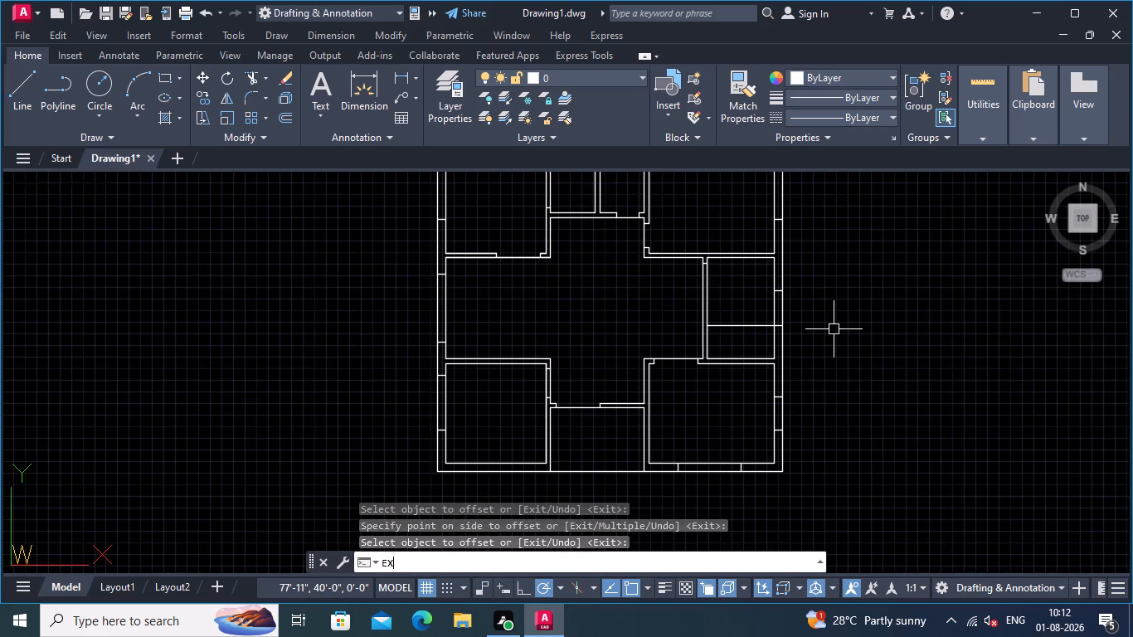
{"action": "key", "text": "Return"}
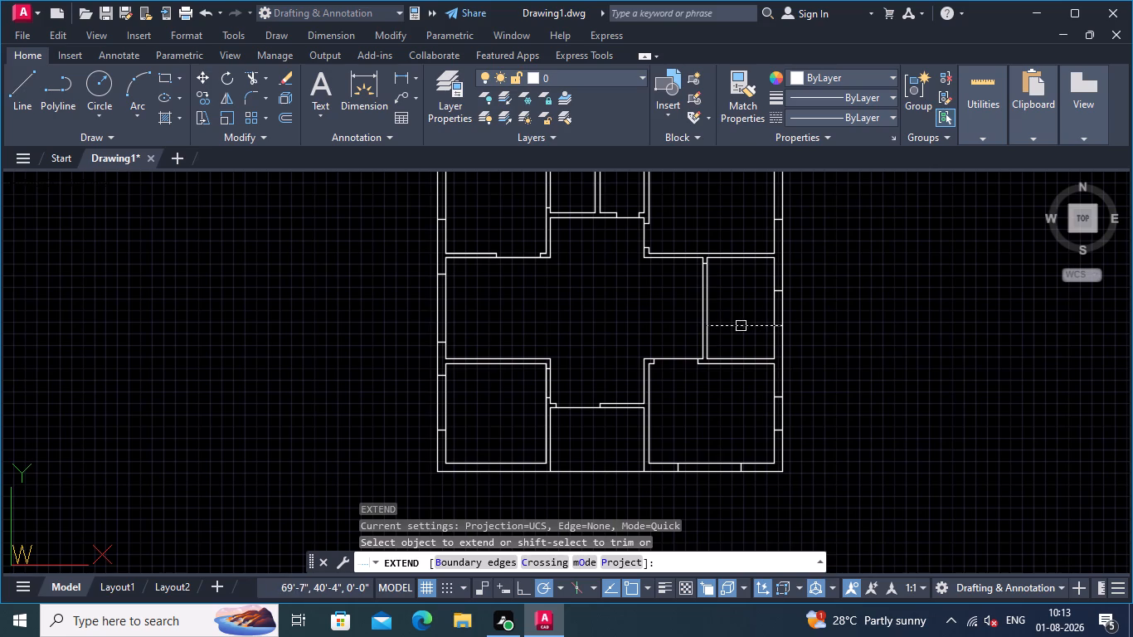
{"action": "left_click", "coordinate": [729, 328]}
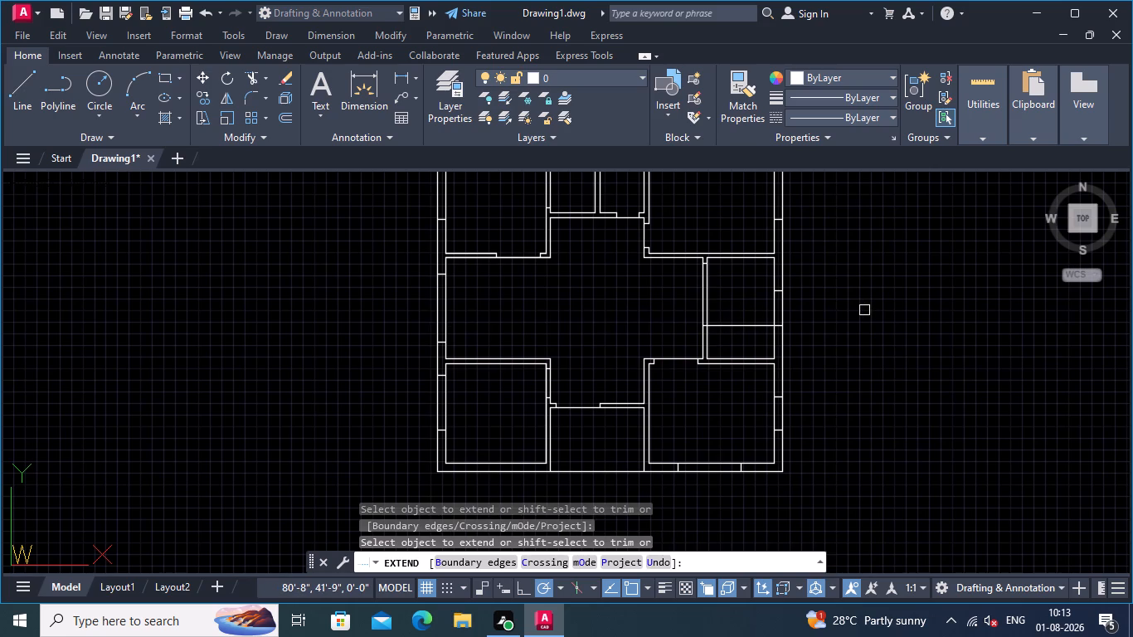
{"action": "key", "text": "Return"}
Trim the 3' offset line's excess inside the middle-right room, leaving a jamb line within the partition.
{"action": "key", "text": "t"}
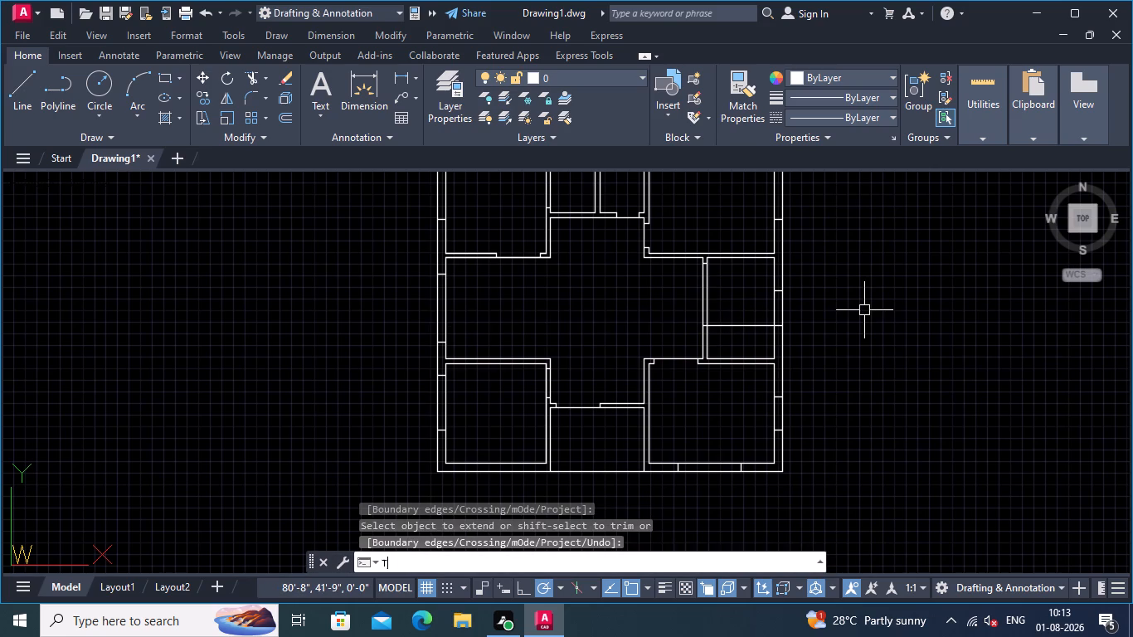
{"action": "key", "text": "r"}
{"action": "key", "text": "Return"}
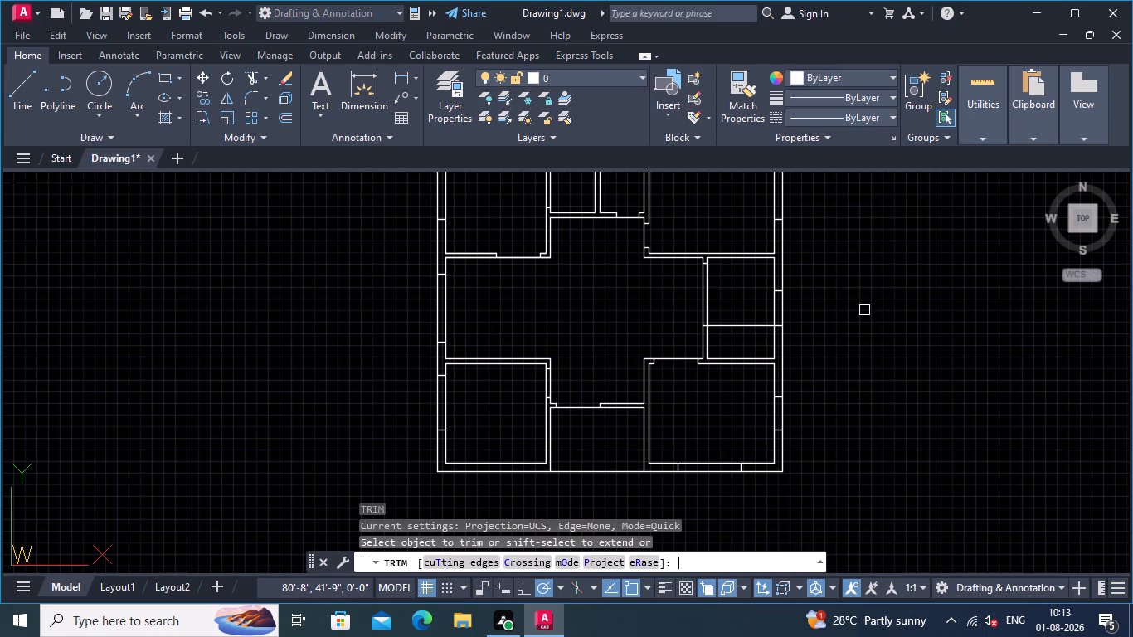
{"action": "scroll", "coordinate": [720, 318], "scroll_direction": "up", "scroll_amount": 3}
{"action": "left_click", "coordinate": [725, 316]}
{"action": "left_click", "coordinate": [712, 385]}
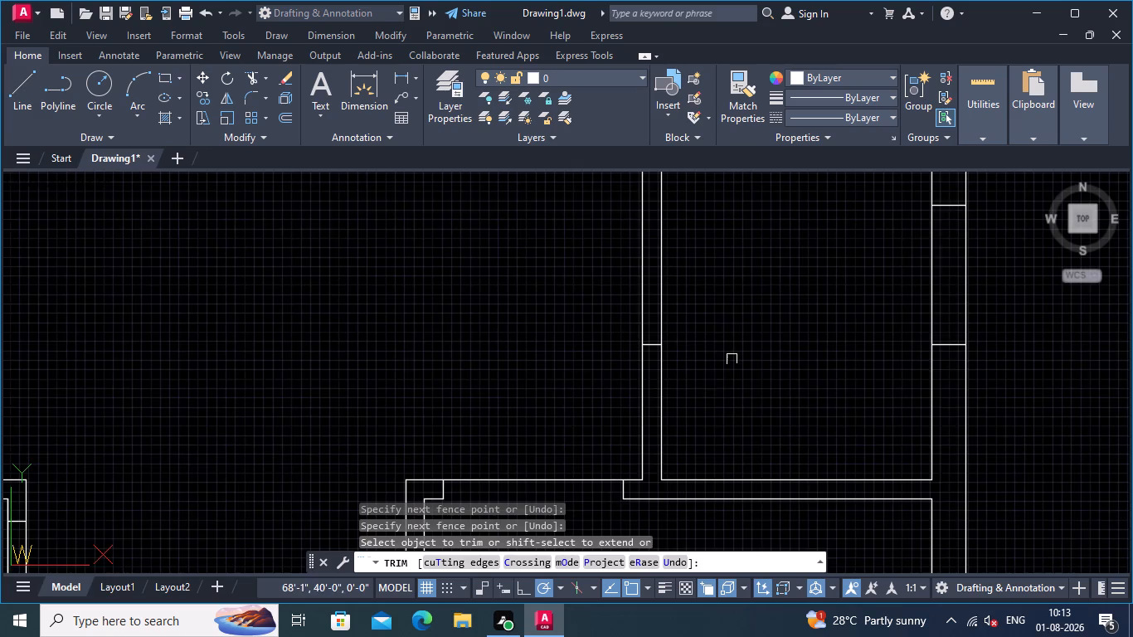
{"action": "scroll", "coordinate": [733, 357], "scroll_direction": "down", "scroll_amount": 3}
{"action": "middle_click_drag", "start_coordinate": [734, 355], "coordinate": [717, 370]}
{"action": "scroll", "coordinate": [722, 367], "scroll_direction": "up", "scroll_amount": 2}
{"action": "middle_click_drag", "start_coordinate": [722, 367], "coordinate": [697, 338]}
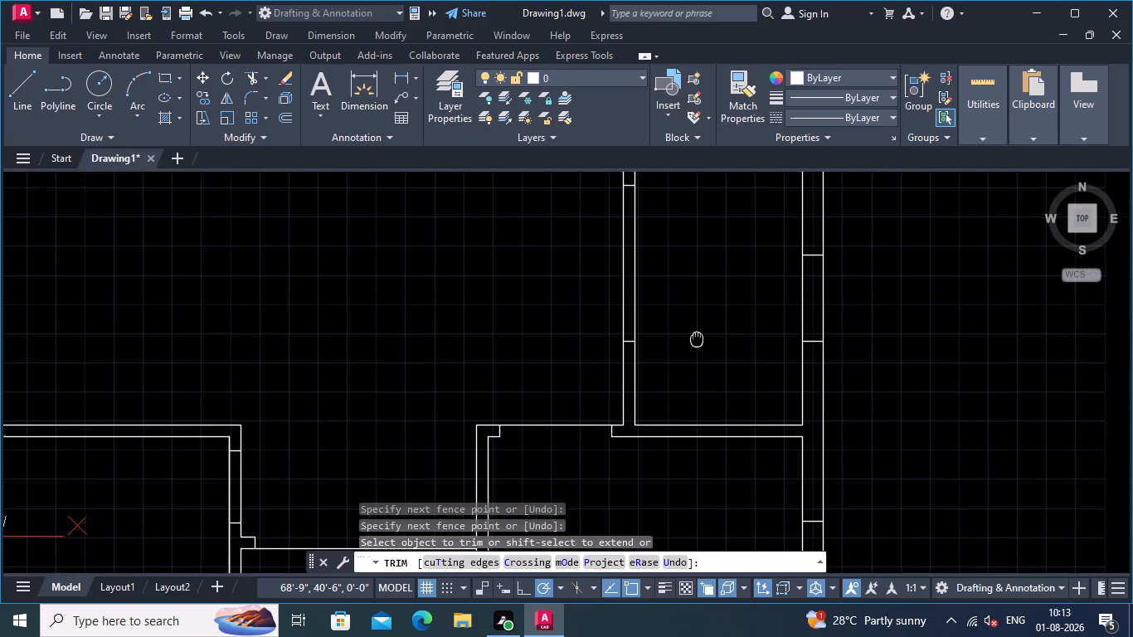
{"action": "middle_click_drag", "start_coordinate": [697, 338], "coordinate": [696, 338]}
{"action": "scroll", "coordinate": [700, 355], "scroll_direction": "down", "scroll_amount": 1}
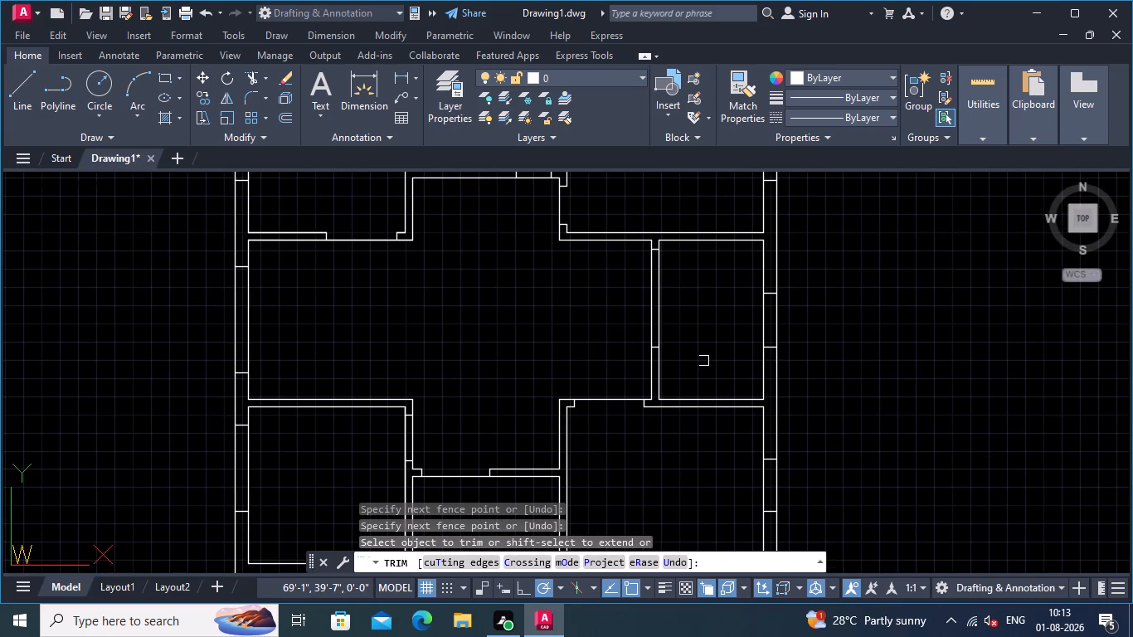
{"action": "scroll", "coordinate": [688, 361], "scroll_direction": "up", "scroll_amount": 1}
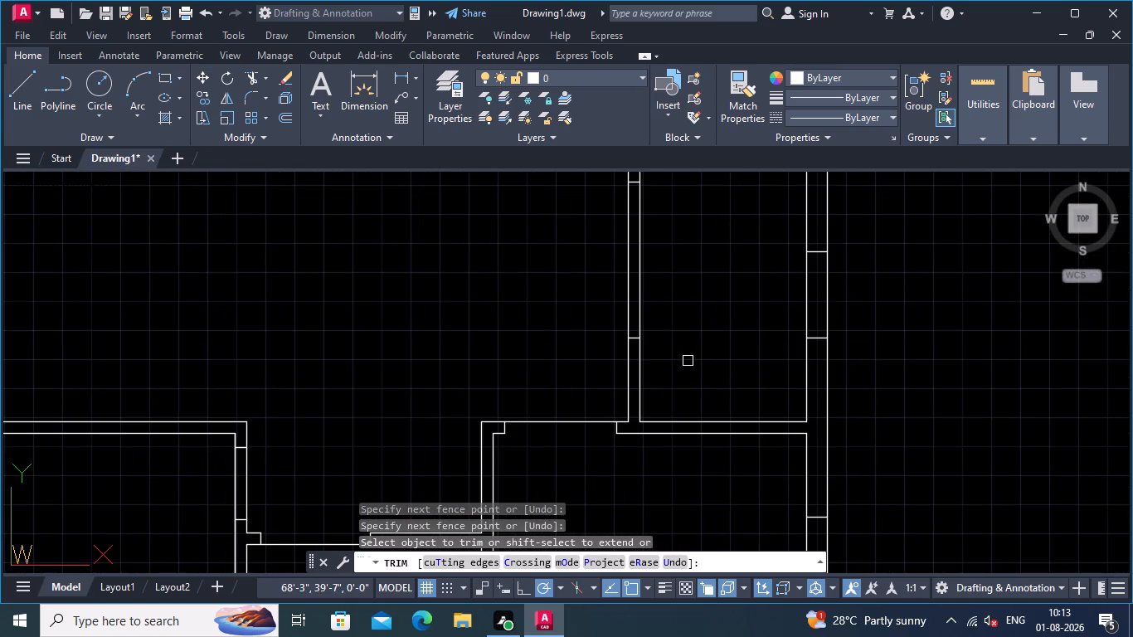
{"action": "key", "text": "Return"}
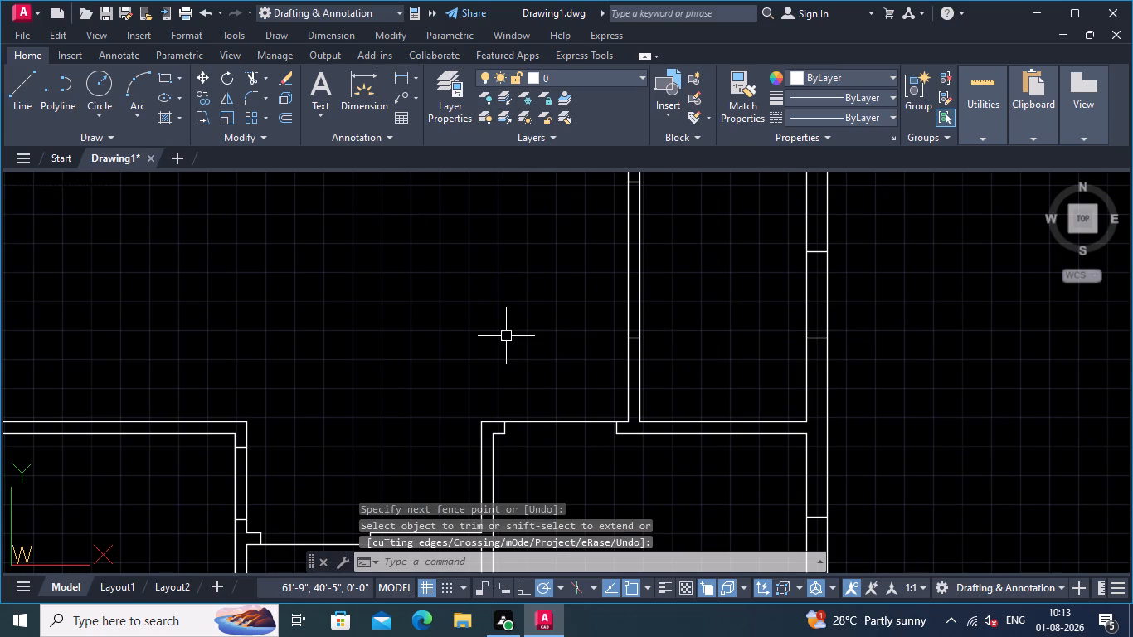
Copy the lower jamb line in the hall and middle-right room partition a short distance straight up along the partition.
{"action": "type", "text": "CO"}
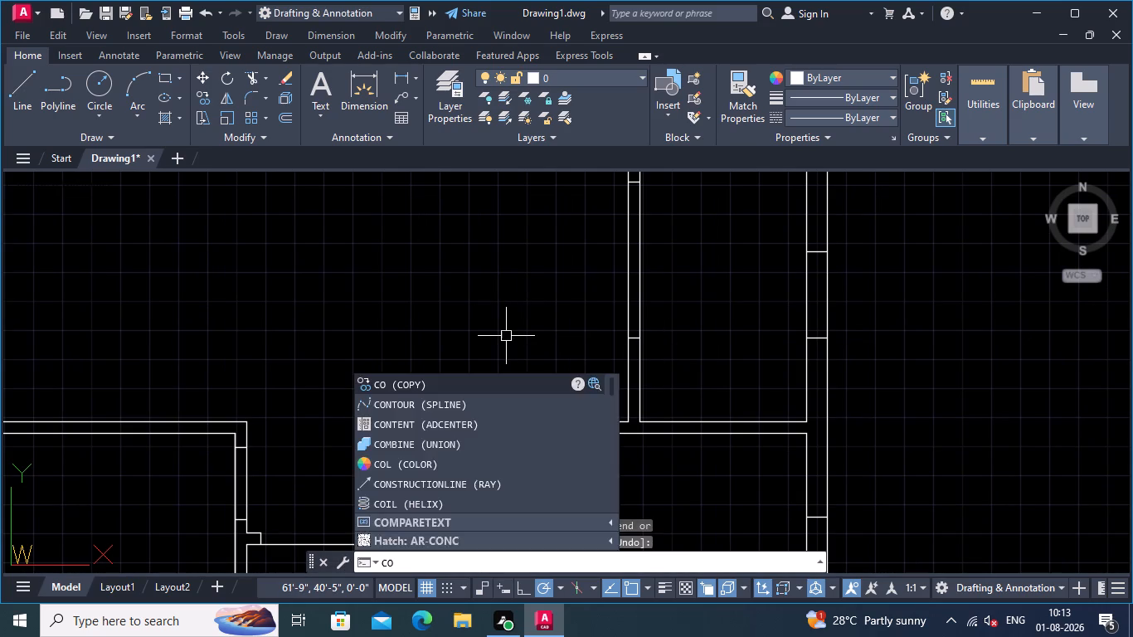
{"action": "key", "text": "Return"}
{"action": "scroll", "coordinate": [632, 356], "scroll_direction": "up", "scroll_amount": 1}
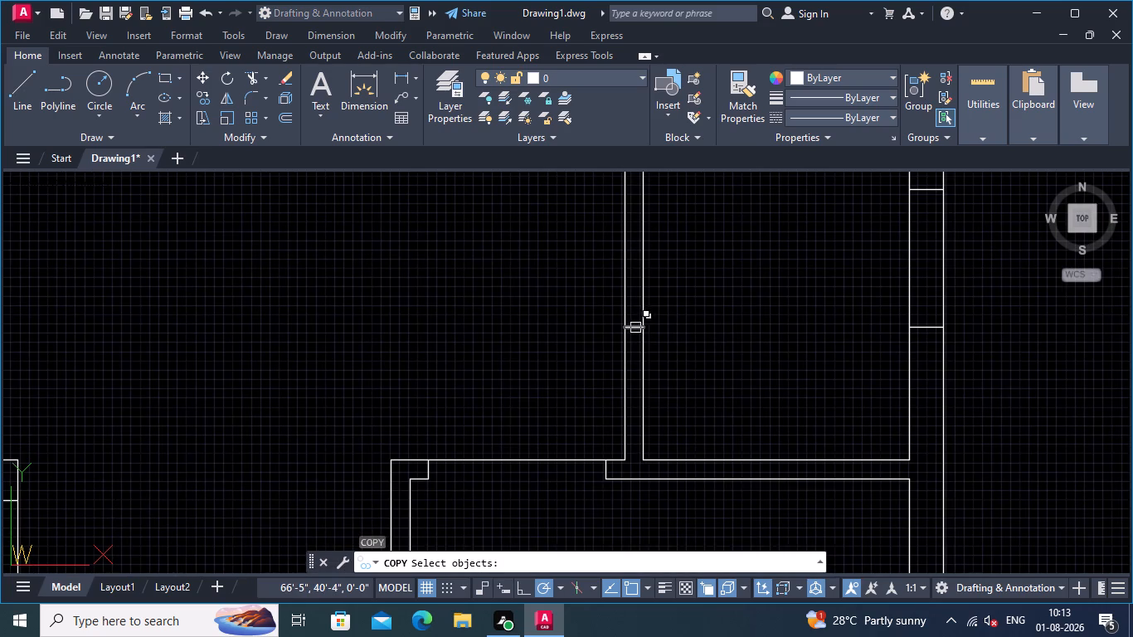
{"action": "left_click", "coordinate": [635, 328]}
{"action": "right_click", "coordinate": [678, 314]}
{"action": "left_click", "coordinate": [642, 326]}
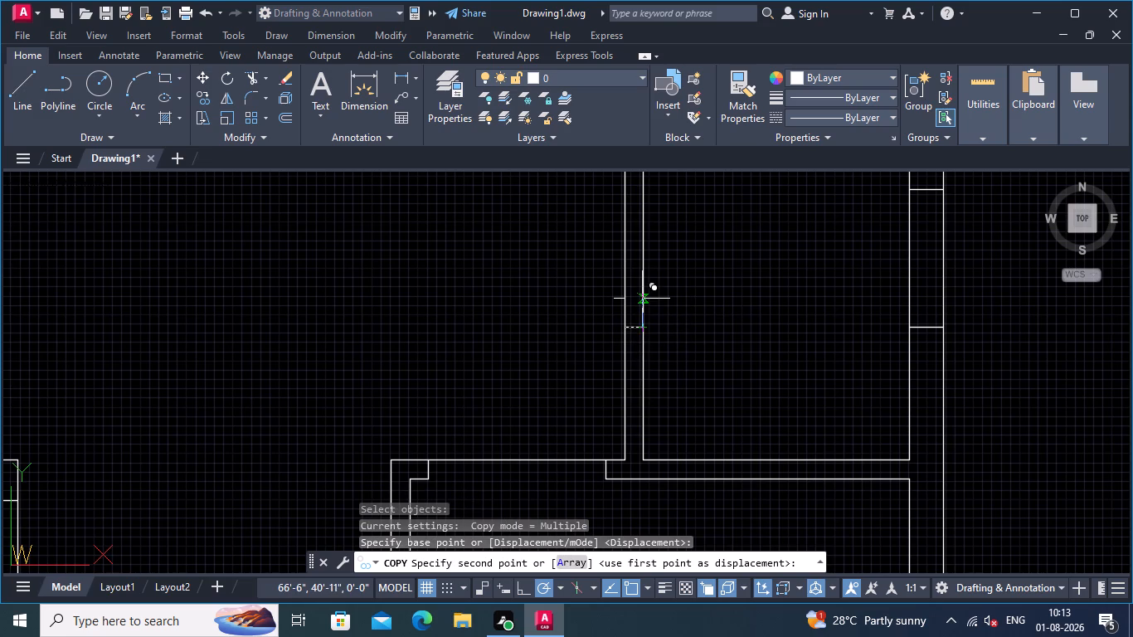
{"action": "left_click", "coordinate": [642, 284]}
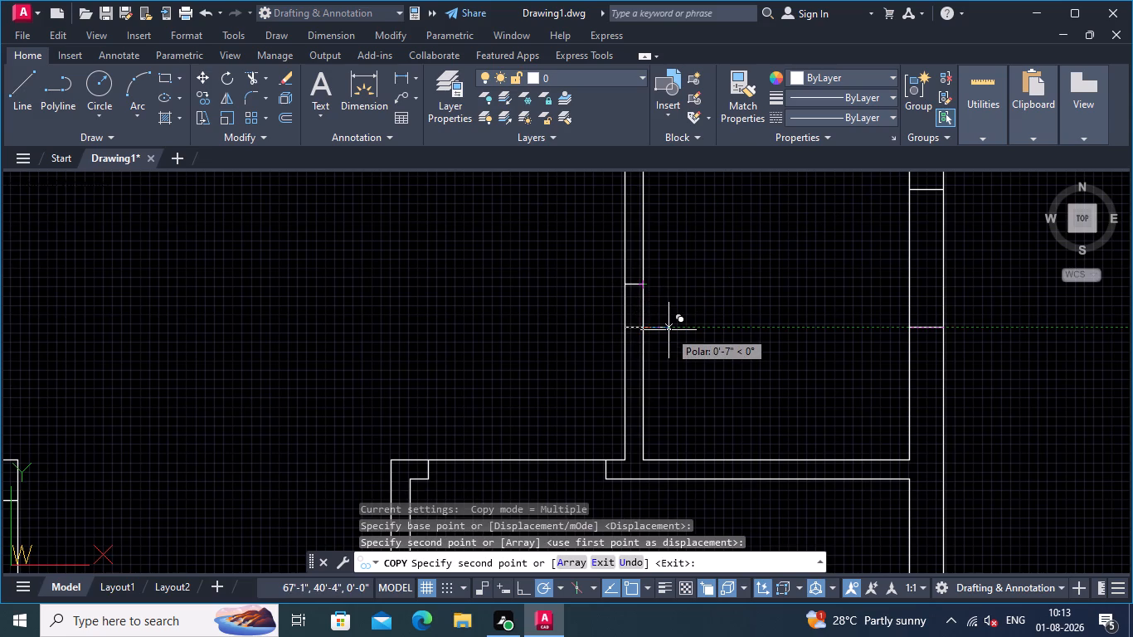
{"action": "key", "text": "Return"}
{"action": "scroll", "coordinate": [664, 335], "scroll_direction": "up", "scroll_amount": 2}
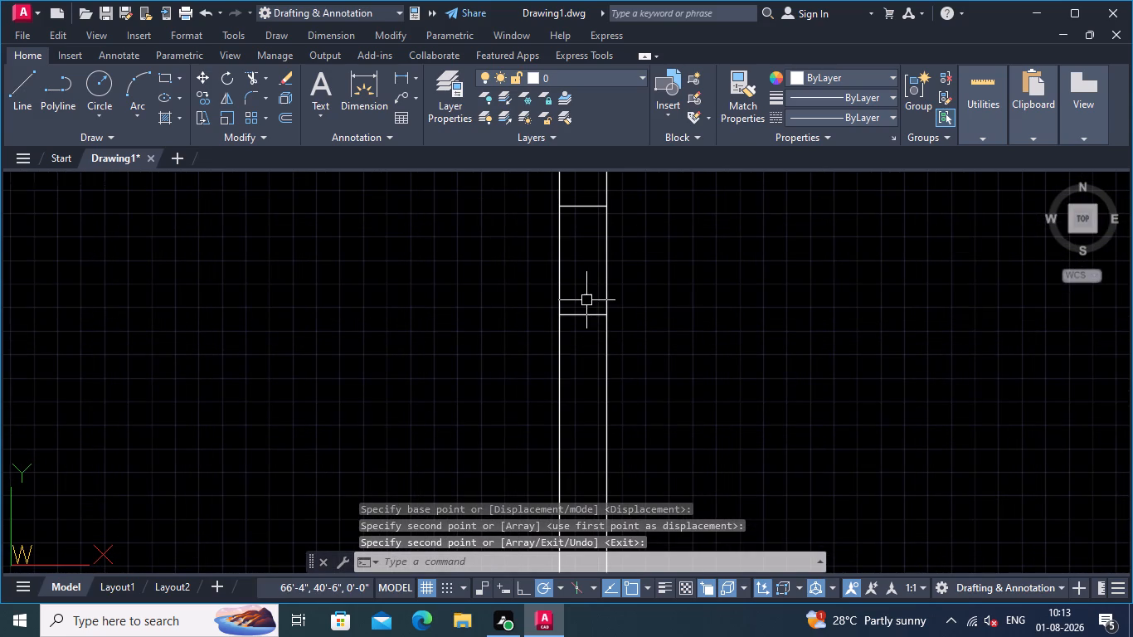
Erase the original lower jamb line in the hall and middle-right room partition, keeping the copy above it.
{"action": "left_click", "coordinate": [586, 313]}
{"action": "key", "text": "Delete"}
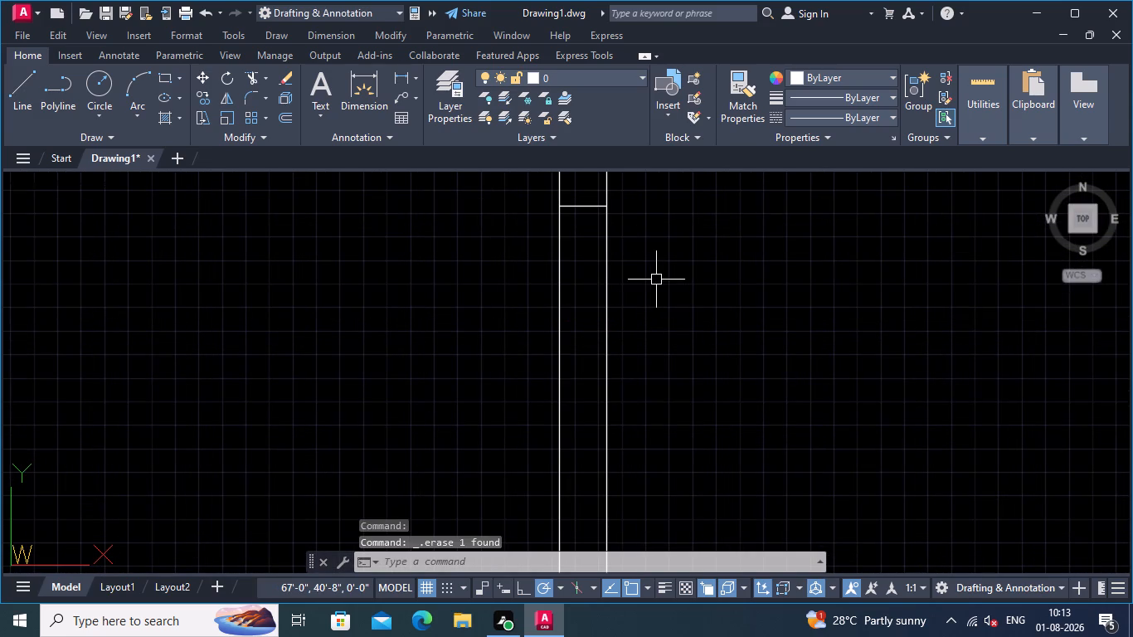
Trim the room-side wall line between the two jamb lines in the hall and middle-right room partition.
{"action": "scroll", "coordinate": [737, 280], "scroll_direction": "down", "scroll_amount": 4}
{"action": "middle_click_drag", "start_coordinate": [737, 280], "coordinate": [593, 334]}
{"action": "scroll", "coordinate": [598, 333], "scroll_direction": "up", "scroll_amount": 1}
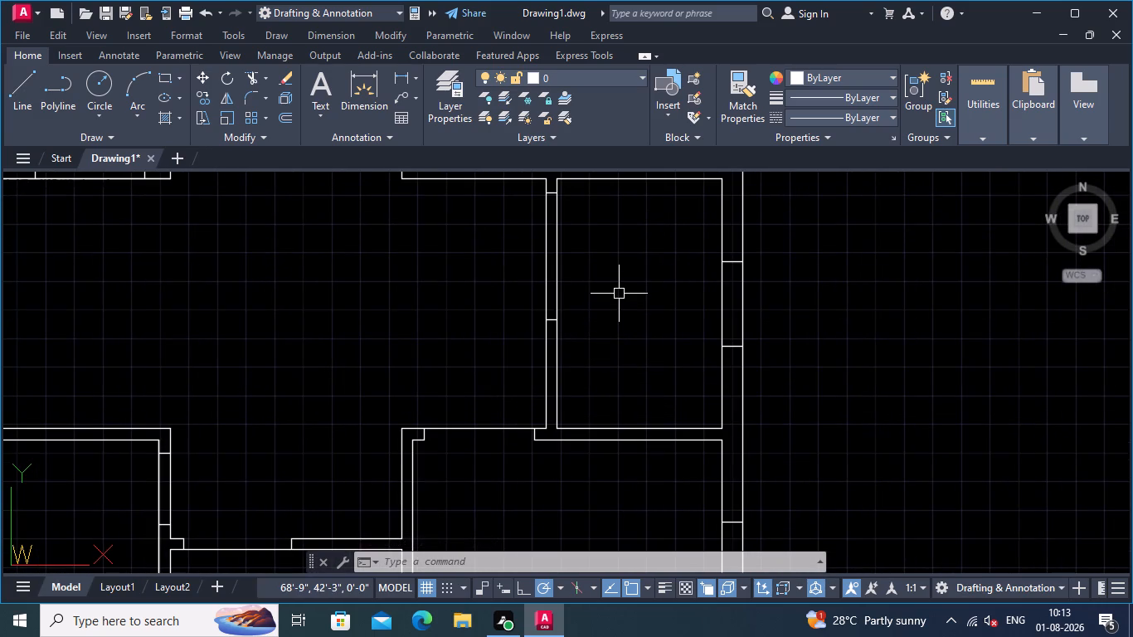
{"action": "type", "text": "TR"}
{"action": "key", "text": "Return"}
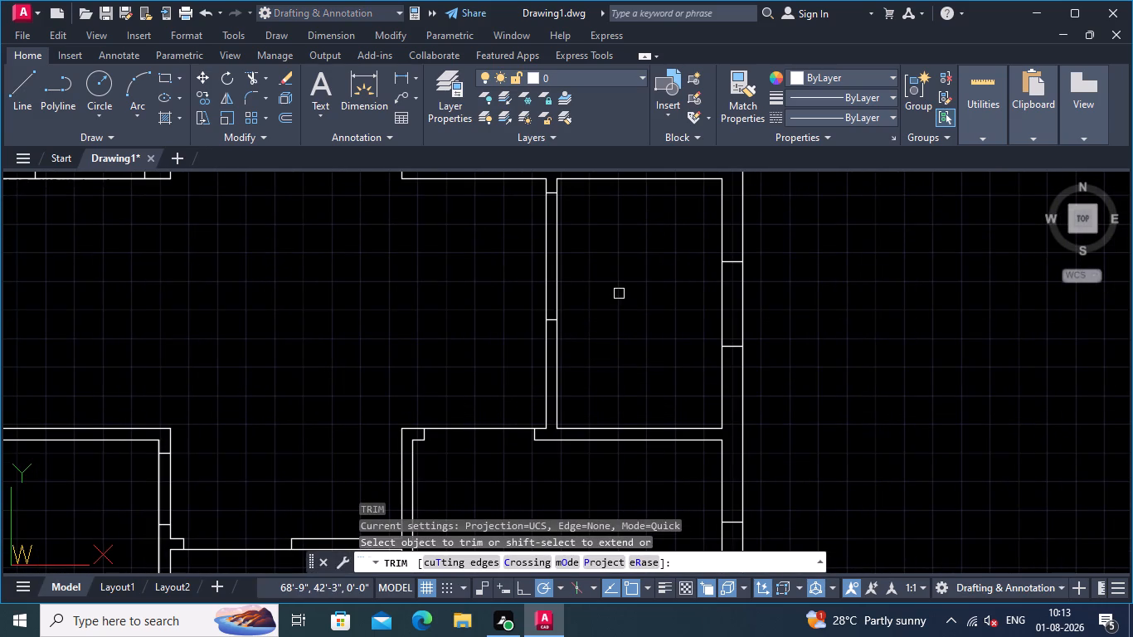
{"action": "left_click", "coordinate": [557, 281]}
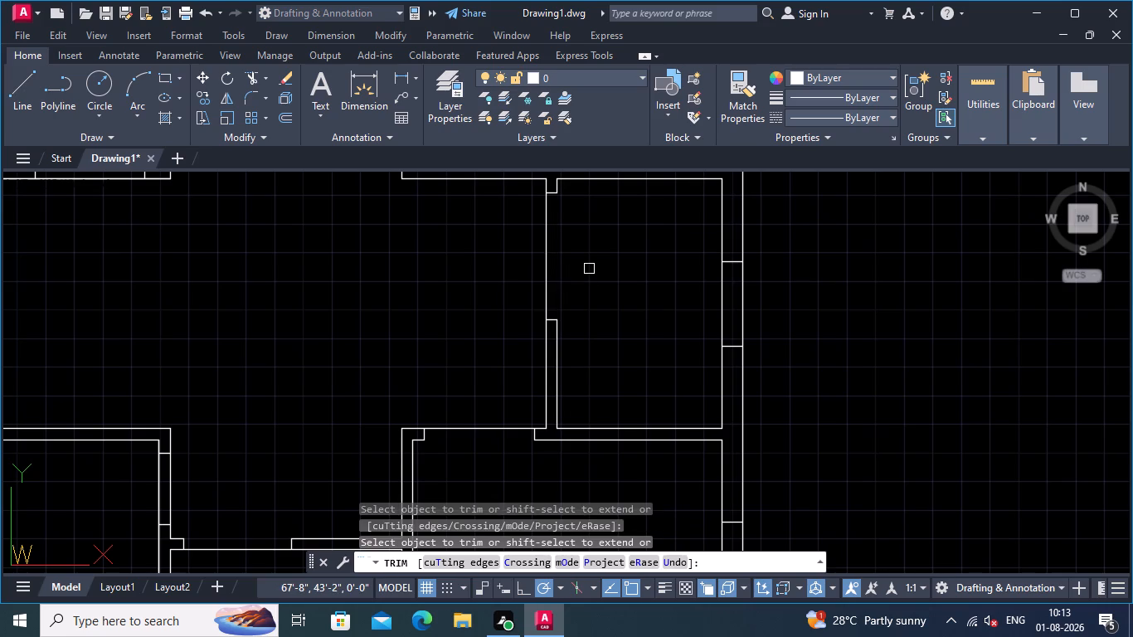
Trim the room-side wall line between the two jamb lines in the bottom-left room's partition beside the hall.
{"action": "scroll", "coordinate": [589, 269], "scroll_direction": "down", "scroll_amount": 2}
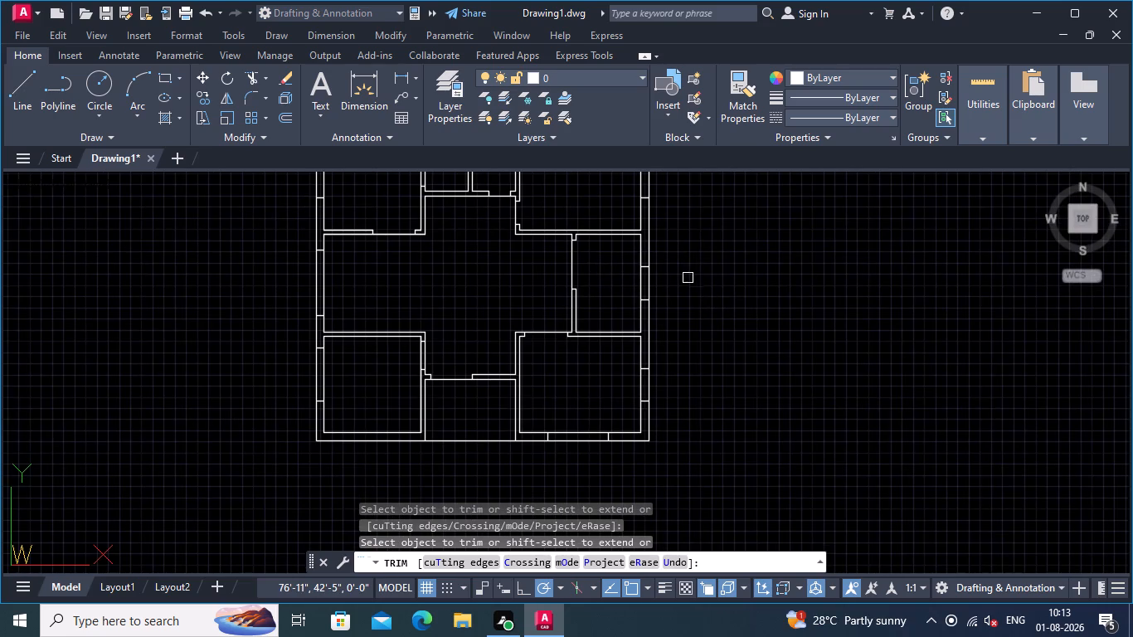
{"action": "middle_click_drag", "start_coordinate": [688, 278], "coordinate": [721, 246]}
{"action": "middle_click_drag", "start_coordinate": [708, 333], "coordinate": [760, 330]}
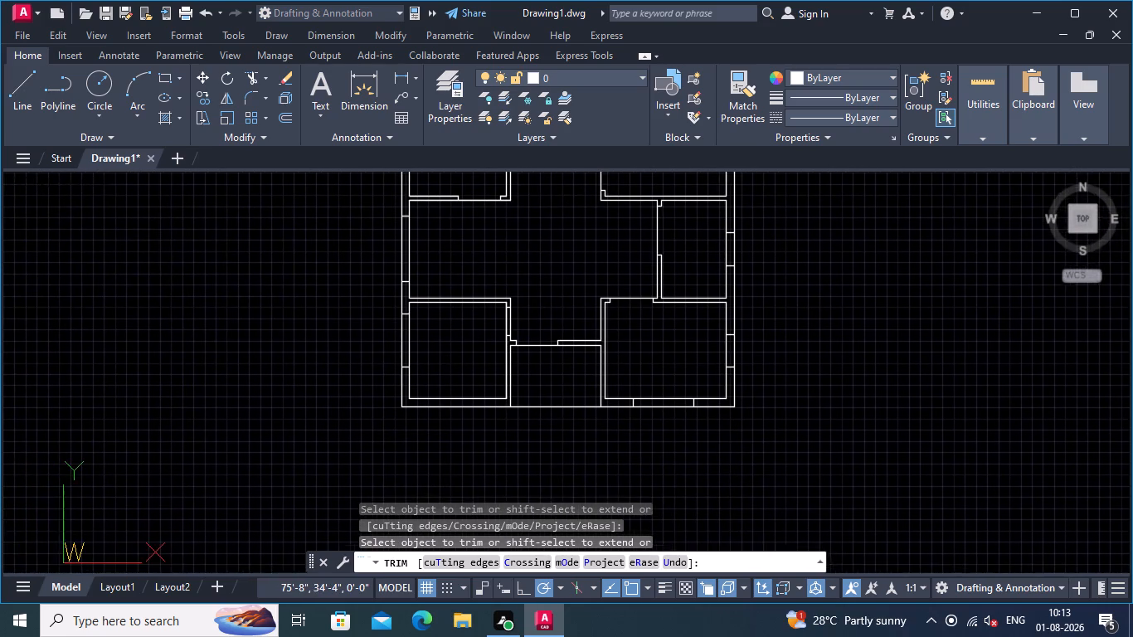
{"action": "middle_click_drag", "start_coordinate": [760, 330], "coordinate": [776, 361]}
{"action": "scroll", "coordinate": [556, 338], "scroll_direction": "up", "scroll_amount": 1}
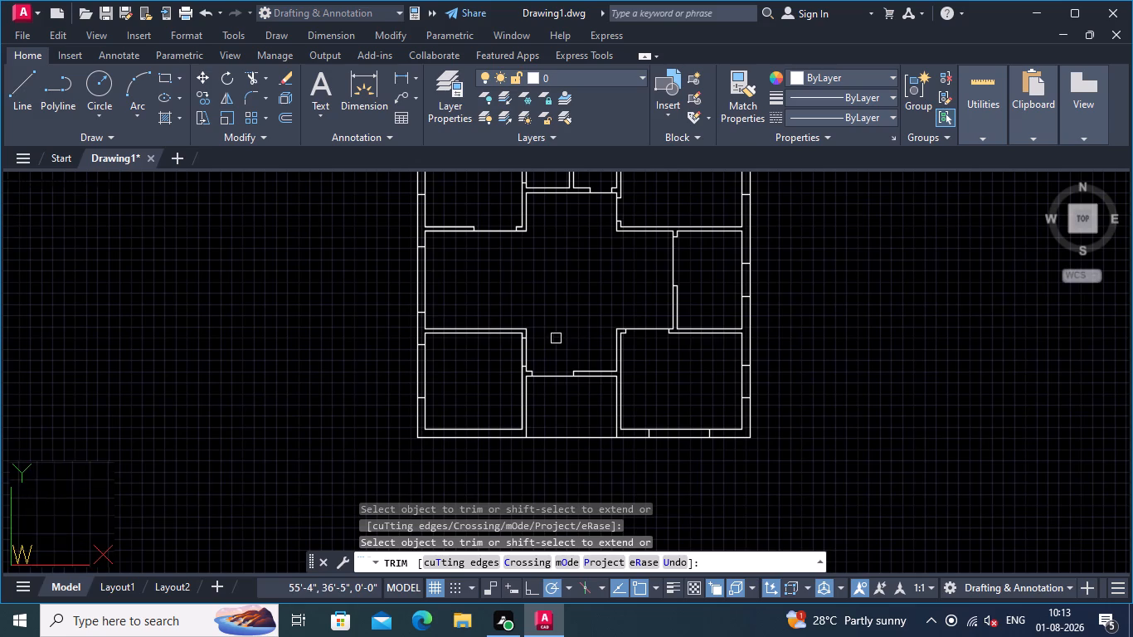
{"action": "middle_click_drag", "start_coordinate": [556, 338], "coordinate": [696, 309]}
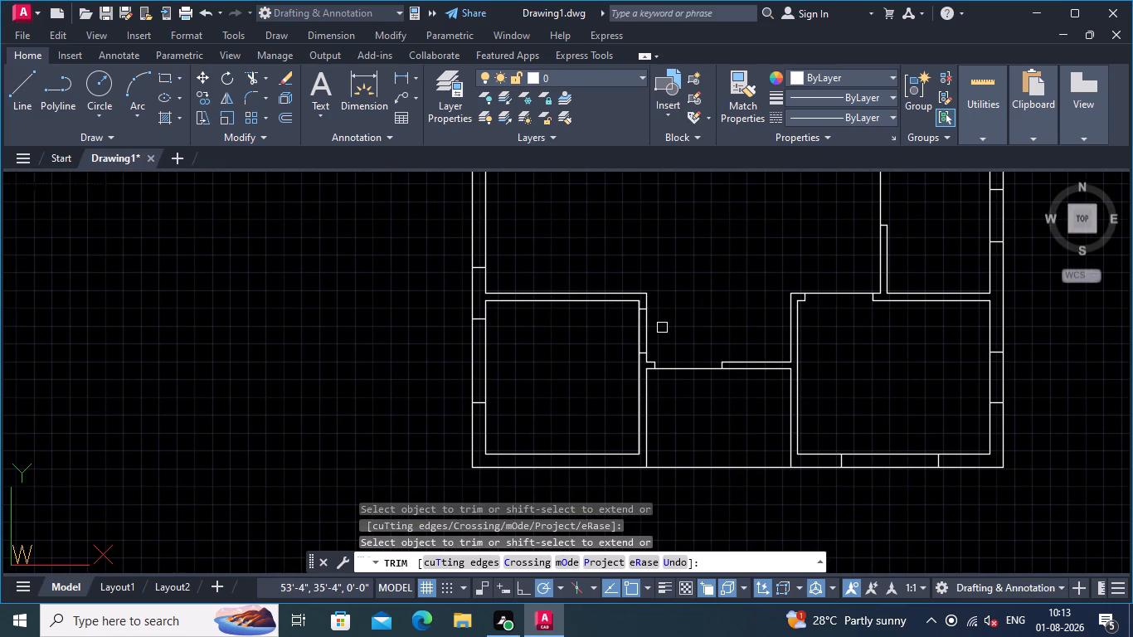
{"action": "scroll", "coordinate": [662, 328], "scroll_direction": "up", "scroll_amount": 2}
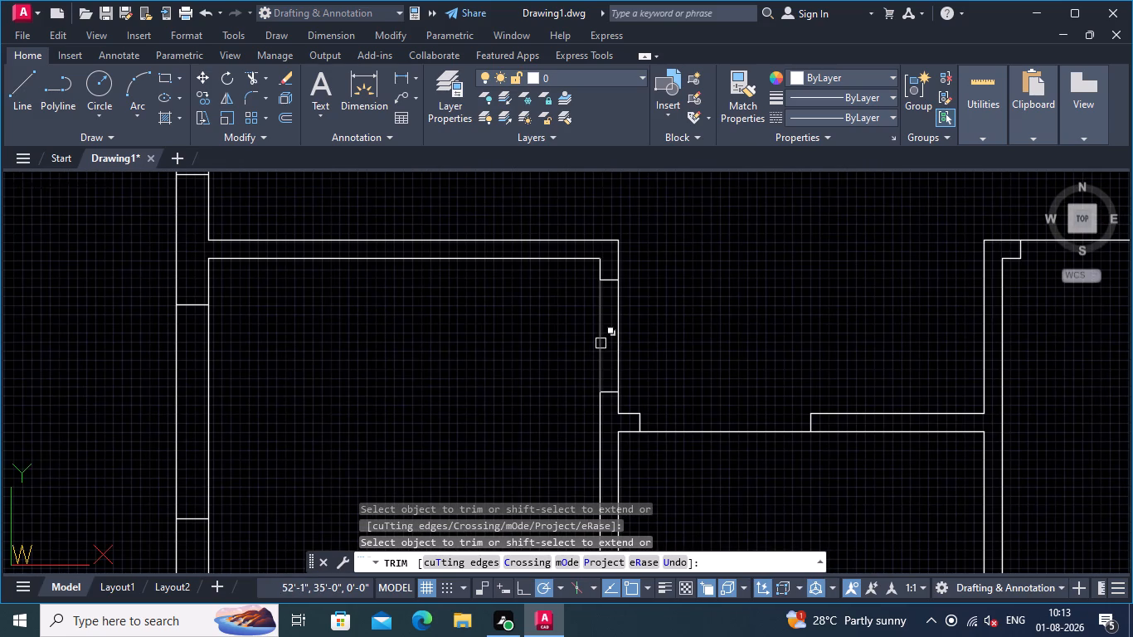
{"action": "left_click", "coordinate": [601, 343]}
{"action": "scroll", "coordinate": [518, 353], "scroll_direction": "down", "scroll_amount": 1}
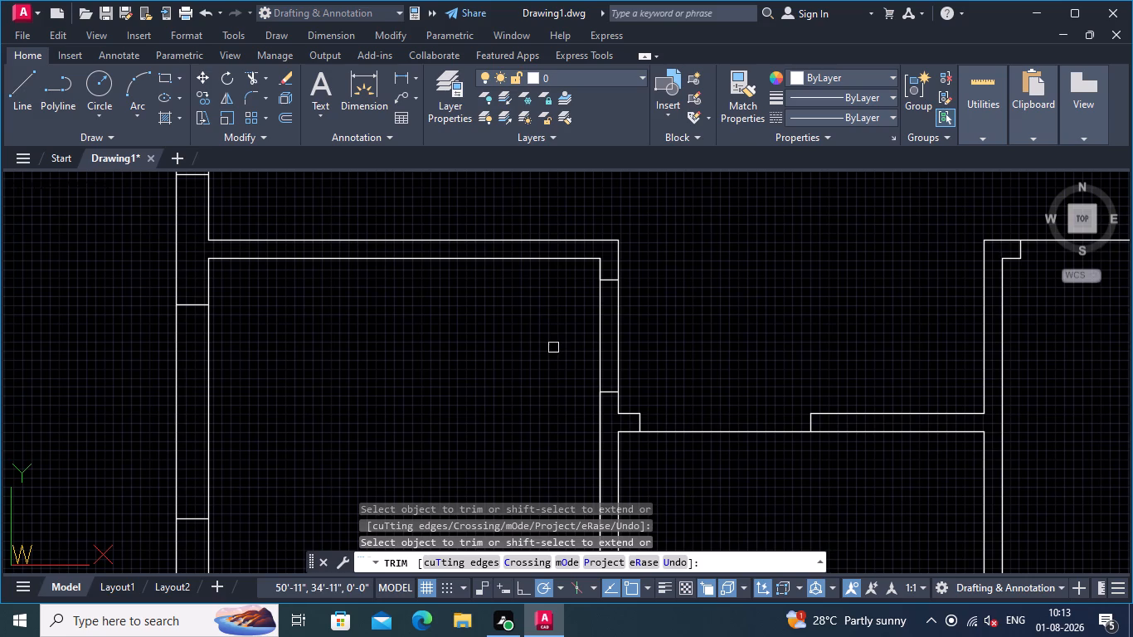
{"action": "left_click", "coordinate": [604, 334]}
Trim the small room's side of the partition with the top-left room between the two door jamb lines.
{"action": "scroll", "coordinate": [544, 348], "scroll_direction": "down", "scroll_amount": 1}
{"action": "middle_click_drag", "start_coordinate": [544, 348], "coordinate": [673, 300]}
{"action": "scroll", "coordinate": [650, 309], "scroll_direction": "down", "scroll_amount": 1}
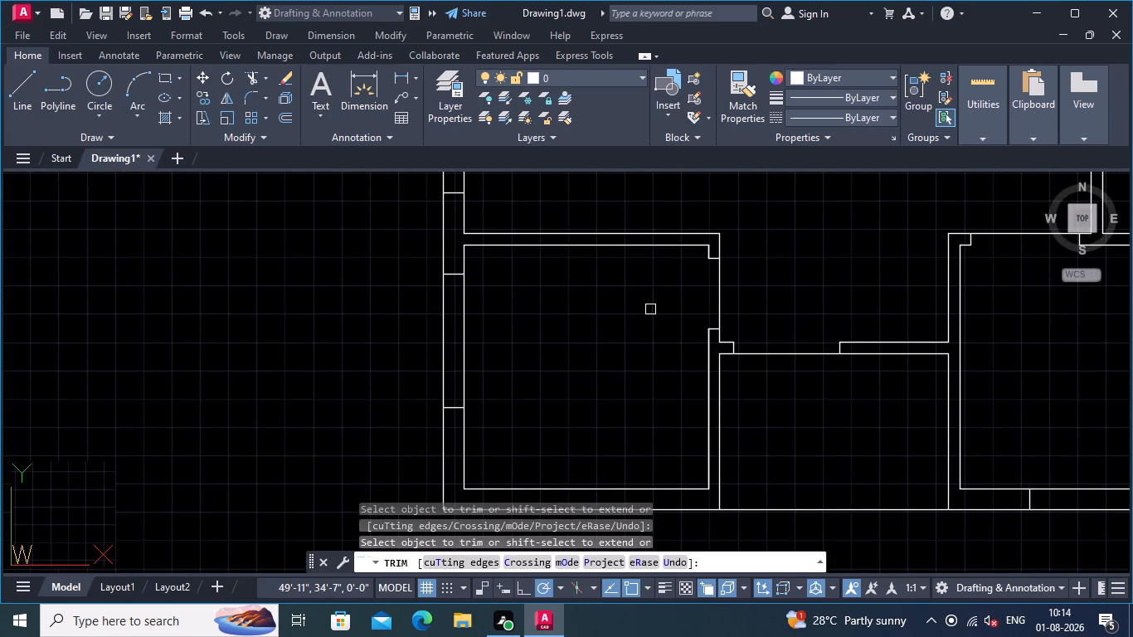
{"action": "middle_click_drag", "start_coordinate": [624, 313], "coordinate": [615, 440]}
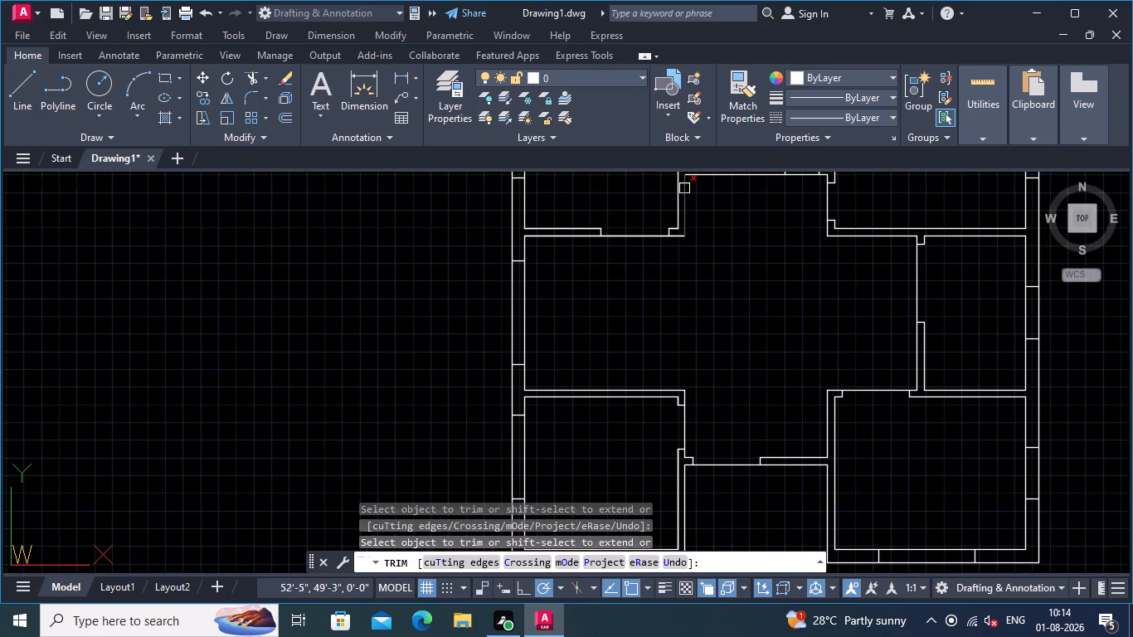
{"action": "scroll", "coordinate": [706, 277], "scroll_direction": "down", "scroll_amount": 2}
{"action": "middle_click_drag", "start_coordinate": [706, 284], "coordinate": [635, 403]}
{"action": "scroll", "coordinate": [622, 313], "scroll_direction": "up", "scroll_amount": 2}
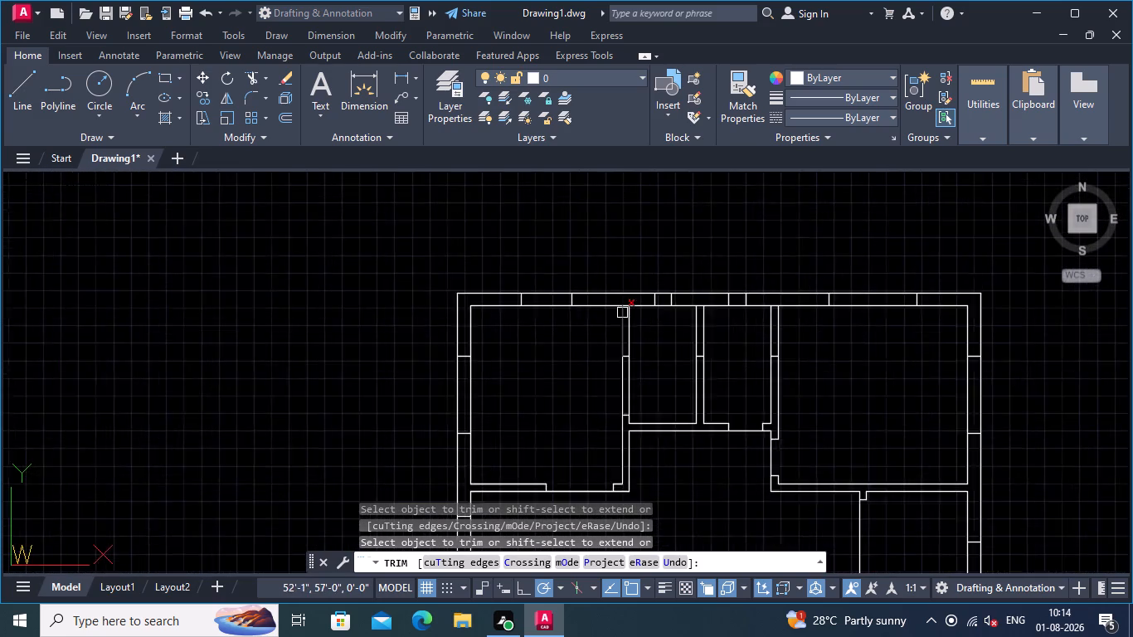
{"action": "scroll", "coordinate": [622, 313], "scroll_direction": "up", "scroll_amount": 1}
{"action": "middle_click_drag", "start_coordinate": [566, 382], "coordinate": [600, 336]}
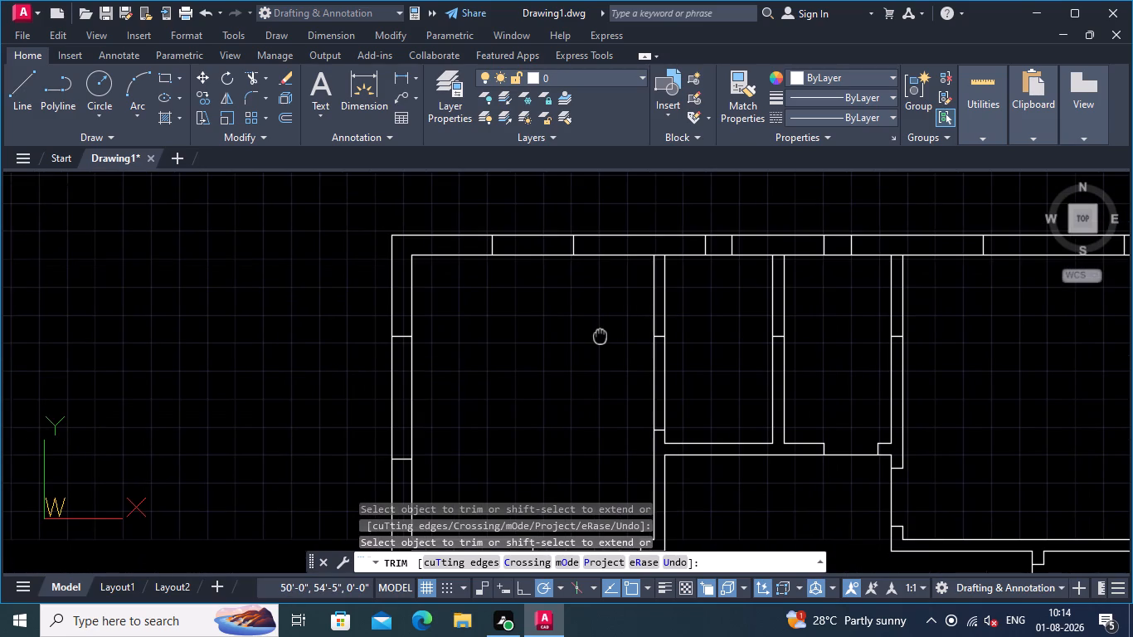
{"action": "middle_click_drag", "start_coordinate": [600, 336], "coordinate": [597, 335]}
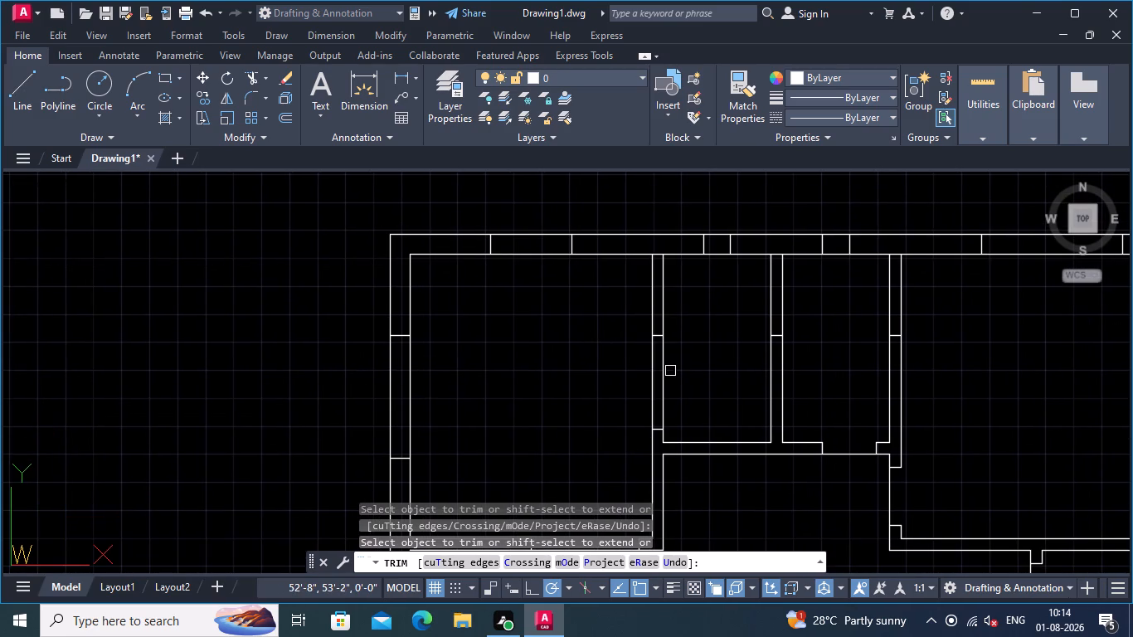
{"action": "left_click", "coordinate": [666, 375]}
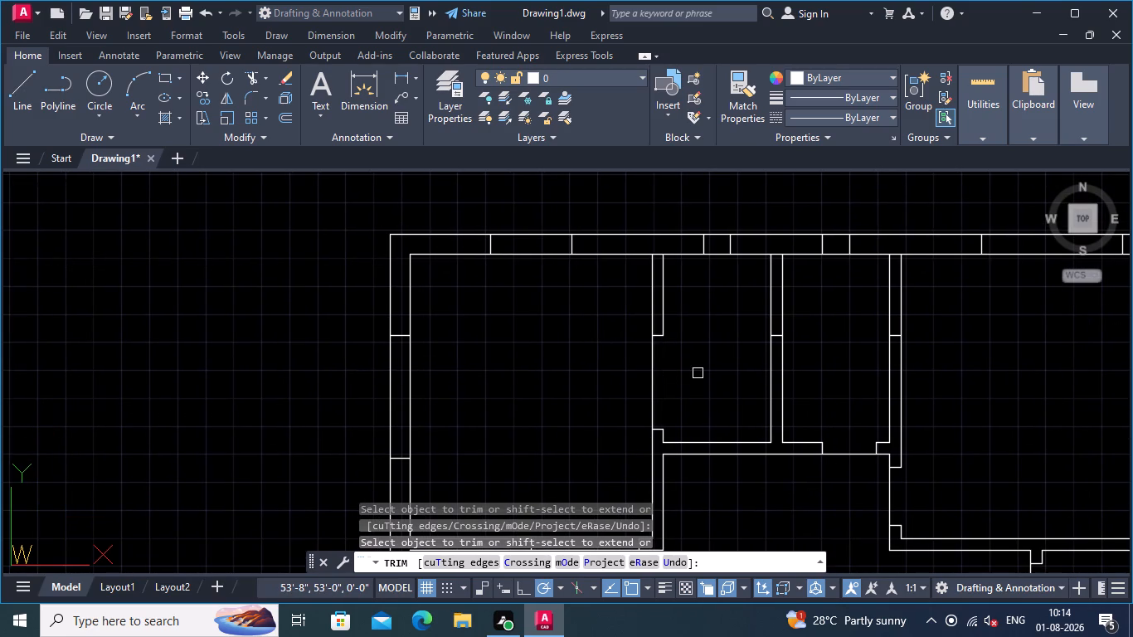
Trim away the stray cross line inside the partition between the two small rooms at the top.
{"action": "scroll", "coordinate": [697, 372], "scroll_direction": "down", "scroll_amount": 1}
{"action": "middle_click_drag", "start_coordinate": [697, 372], "coordinate": [637, 370]}
{"action": "scroll", "coordinate": [677, 355], "scroll_direction": "up", "scroll_amount": 3}
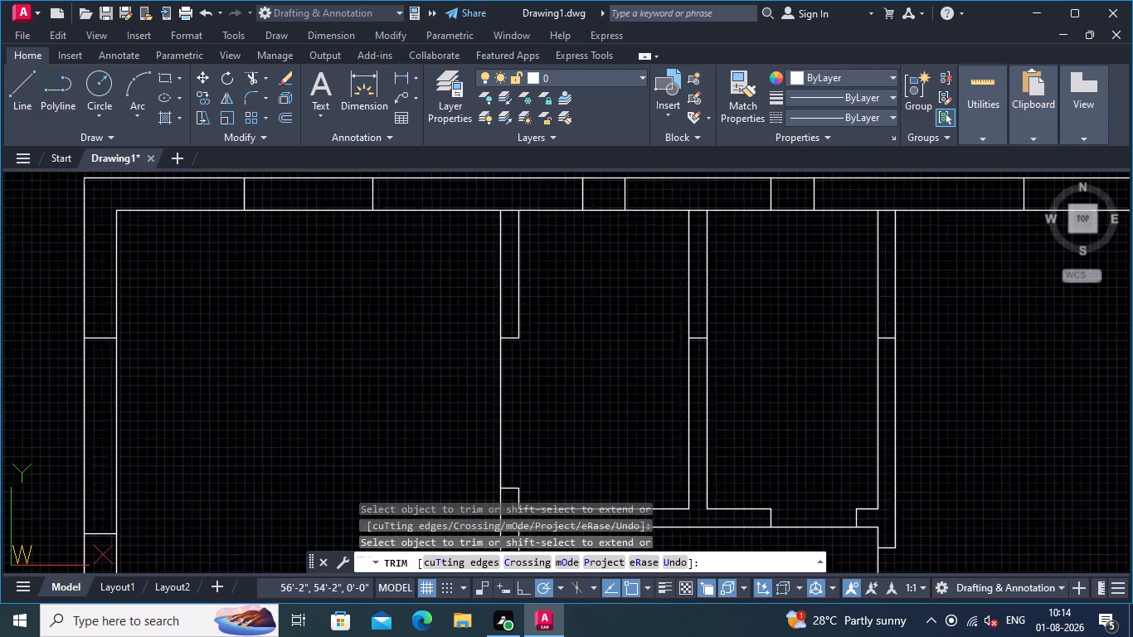
{"action": "left_click", "coordinate": [713, 321]}
{"action": "left_click", "coordinate": [717, 353]}
Trim away the stray cross line inside the partition between the right small room and the top-right room.
{"action": "scroll", "coordinate": [800, 327], "scroll_direction": "down", "scroll_amount": 3}
{"action": "middle_click_drag", "start_coordinate": [802, 327], "coordinate": [717, 333]}
{"action": "scroll", "coordinate": [777, 328], "scroll_direction": "up", "scroll_amount": 1}
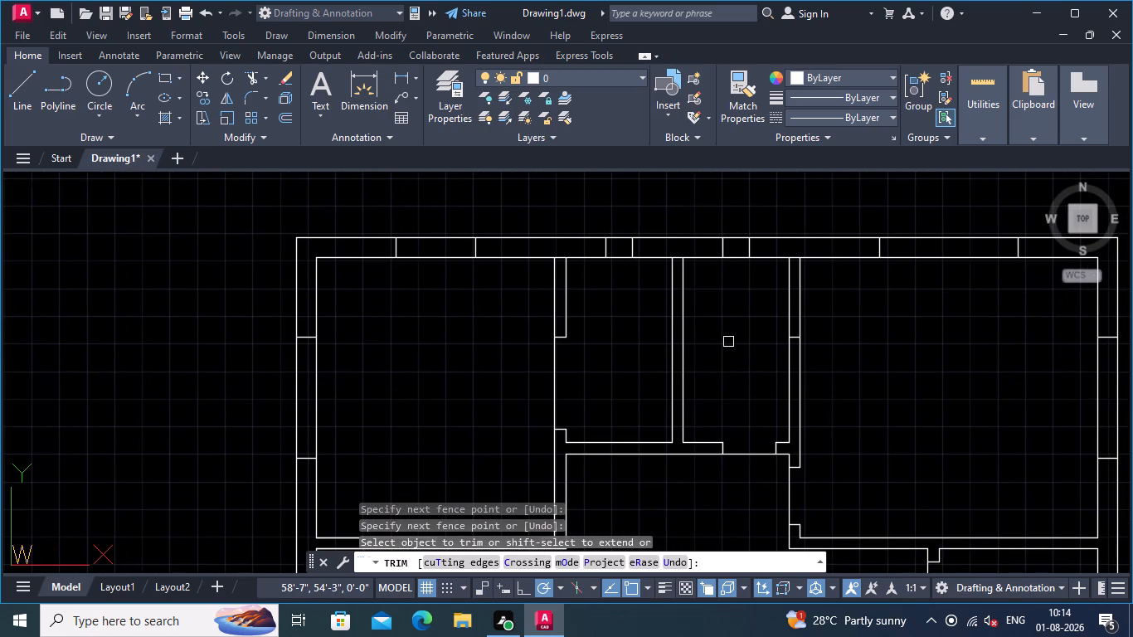
{"action": "middle_click_drag", "start_coordinate": [728, 343], "coordinate": [602, 331]}
{"action": "scroll", "coordinate": [708, 334], "scroll_direction": "up", "scroll_amount": 1}
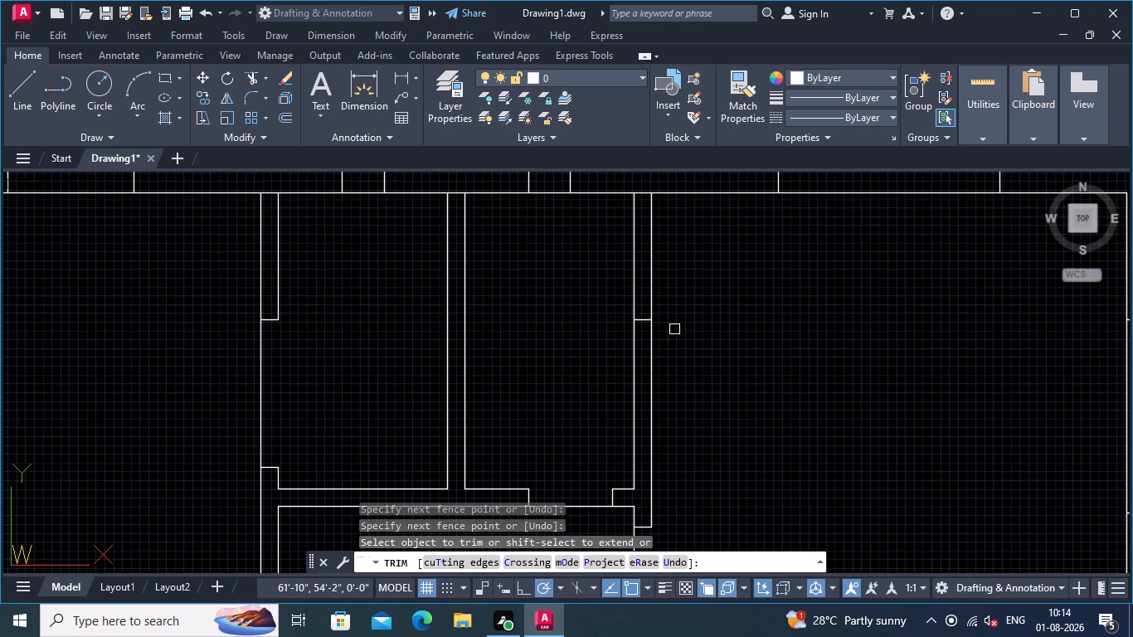
{"action": "scroll", "coordinate": [639, 287], "scroll_direction": "up", "scroll_amount": 2}
{"action": "left_click", "coordinate": [641, 287]}
{"action": "left_click", "coordinate": [640, 413]}
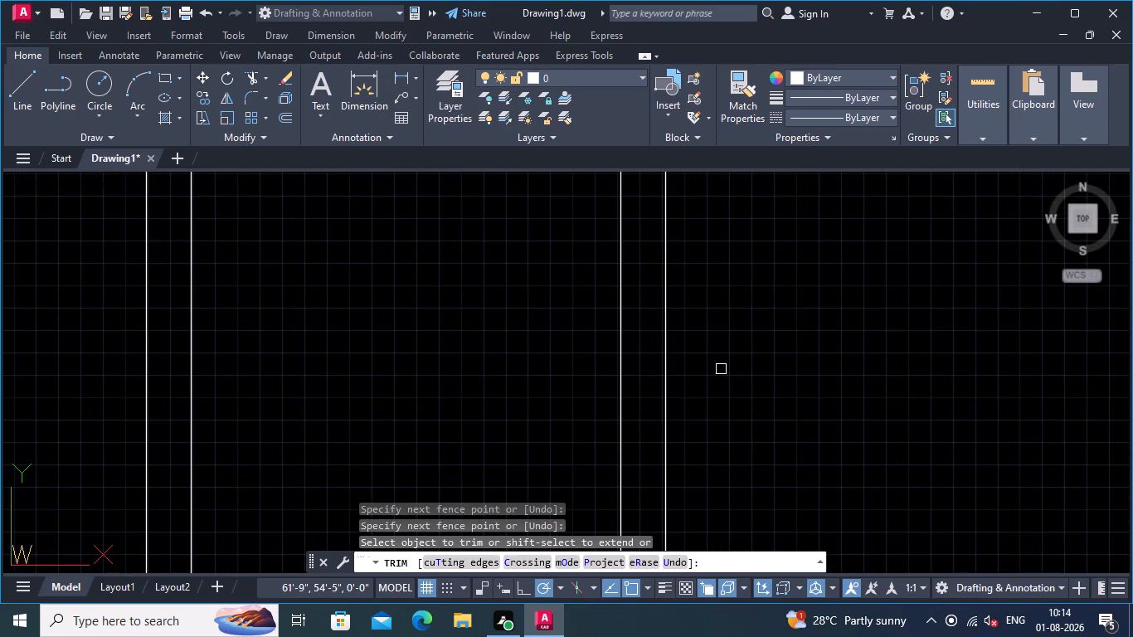
{"action": "scroll", "coordinate": [765, 327], "scroll_direction": "down", "scroll_amount": 3}
{"action": "middle_click_drag", "start_coordinate": [770, 343], "coordinate": [705, 335]}
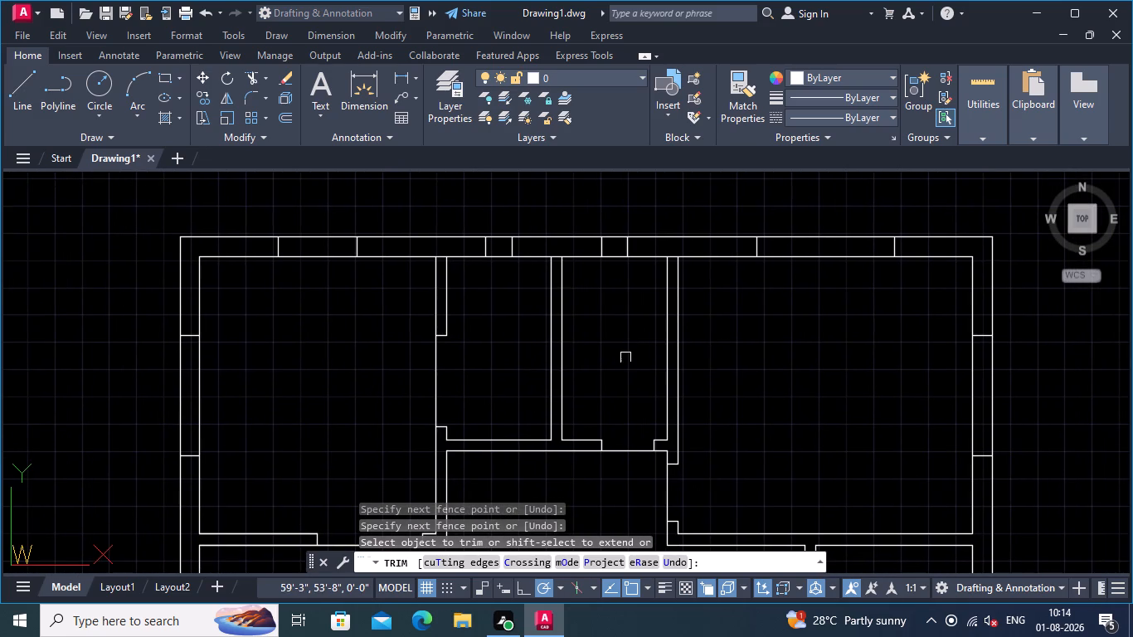
{"action": "middle_click_drag", "start_coordinate": [630, 360], "coordinate": [693, 307]}
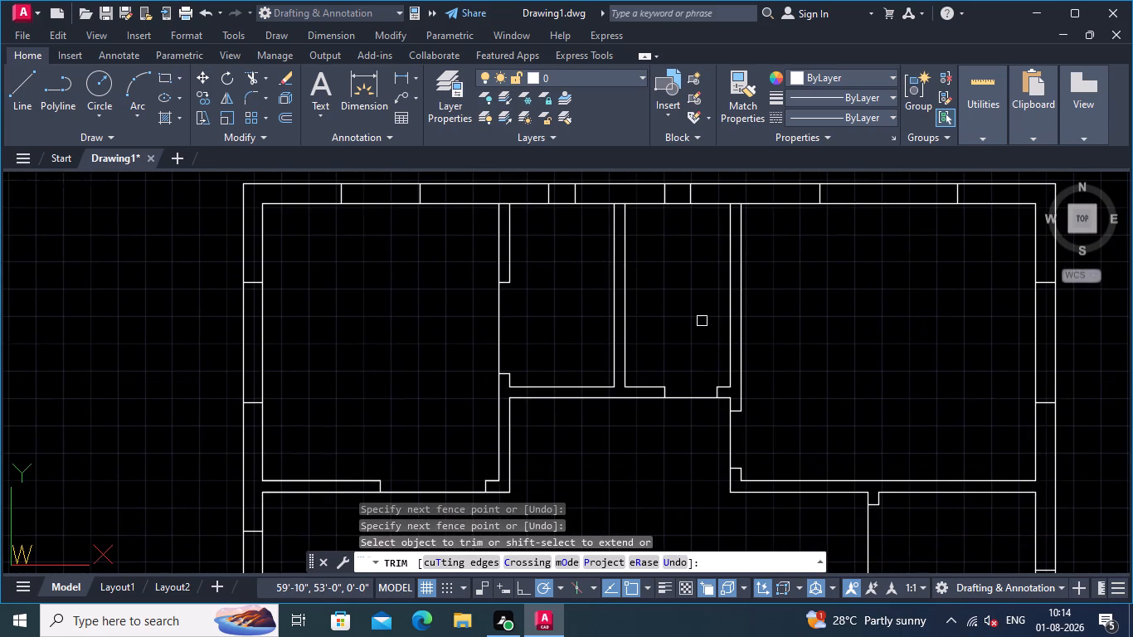
{"action": "middle_click_drag", "start_coordinate": [697, 321], "coordinate": [693, 280]}
{"action": "scroll", "coordinate": [697, 321], "scroll_direction": "down", "scroll_amount": 1}
{"action": "middle_click", "coordinate": [693, 280]}
{"action": "scroll", "coordinate": [690, 285], "scroll_direction": "down", "scroll_amount": 1}
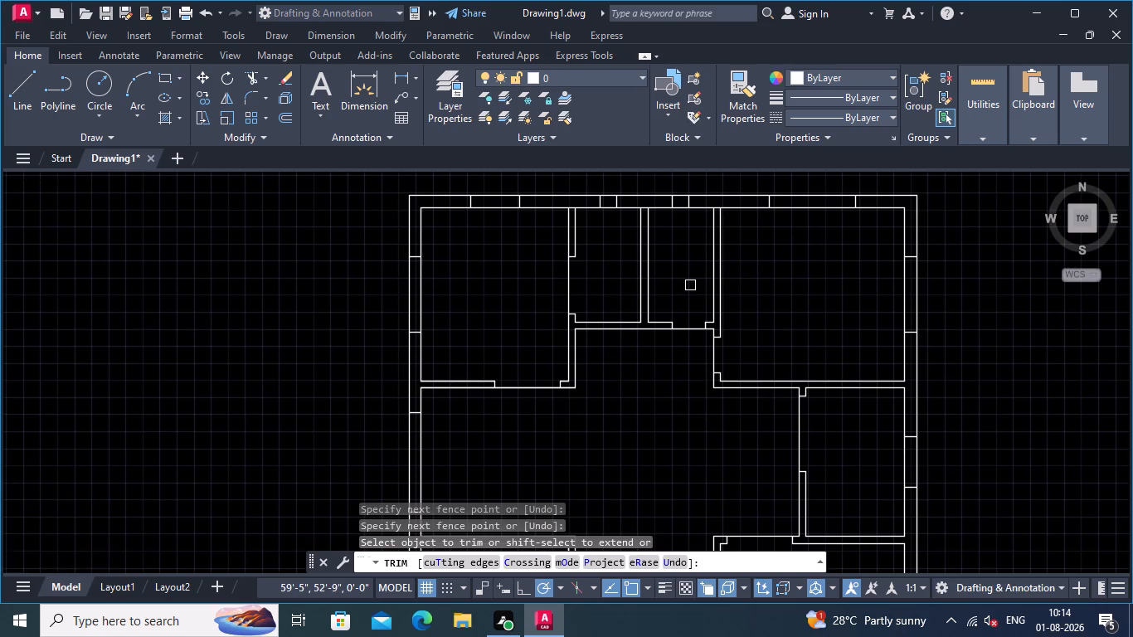
{"action": "key", "text": "Return"}
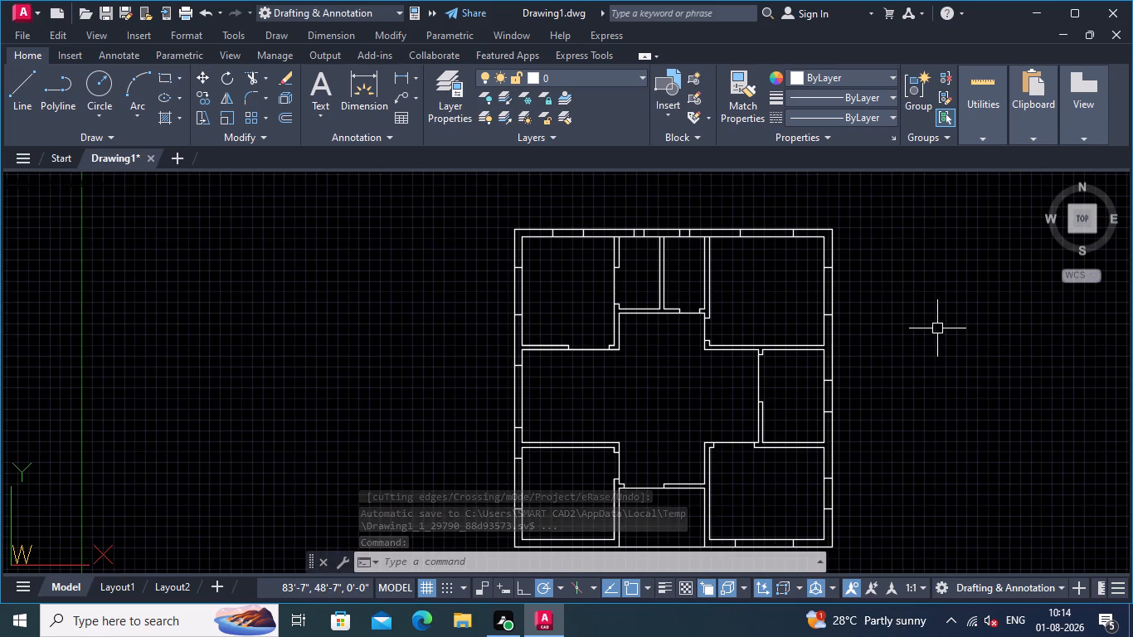
Start a SOLID hatch and fill the left outer wall section with its partition stub below the top-left room.
{"action": "key", "text": "h"}
{"action": "key", "text": "a"}
{"action": "key", "text": "Return"}
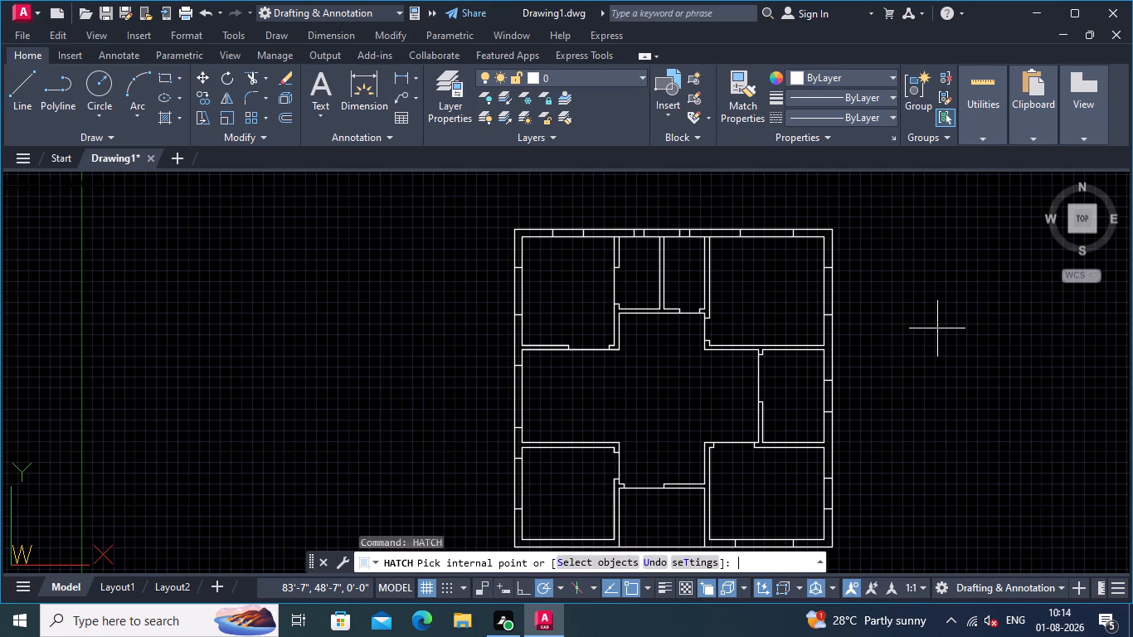
{"action": "scroll", "coordinate": [937, 328], "scroll_direction": "up", "scroll_amount": 1}
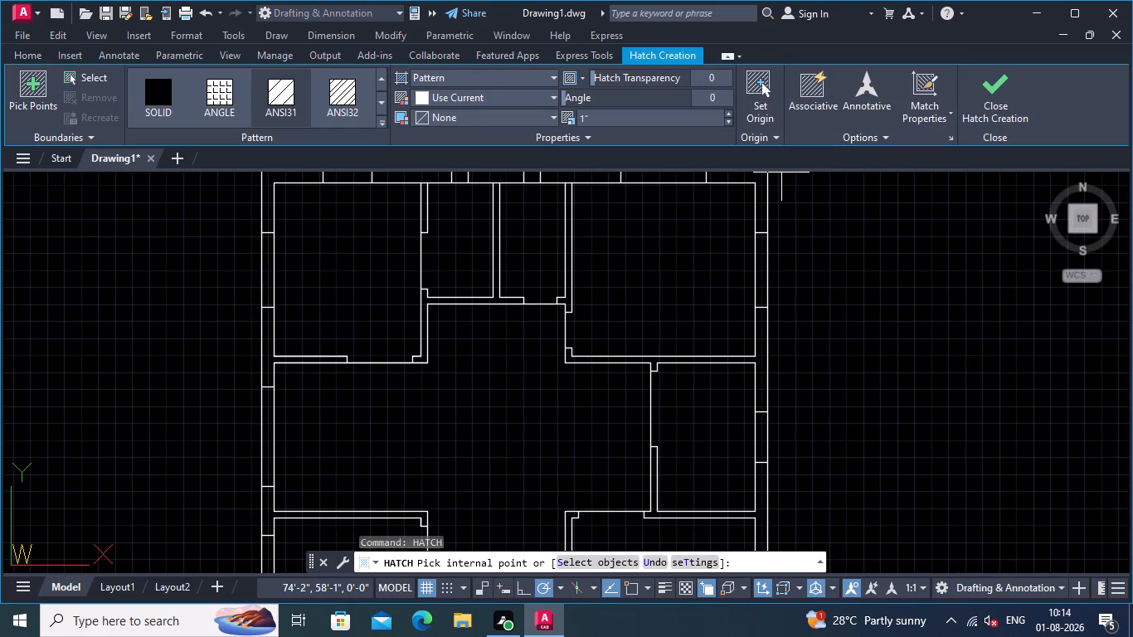
{"action": "left_click", "coordinate": [163, 85]}
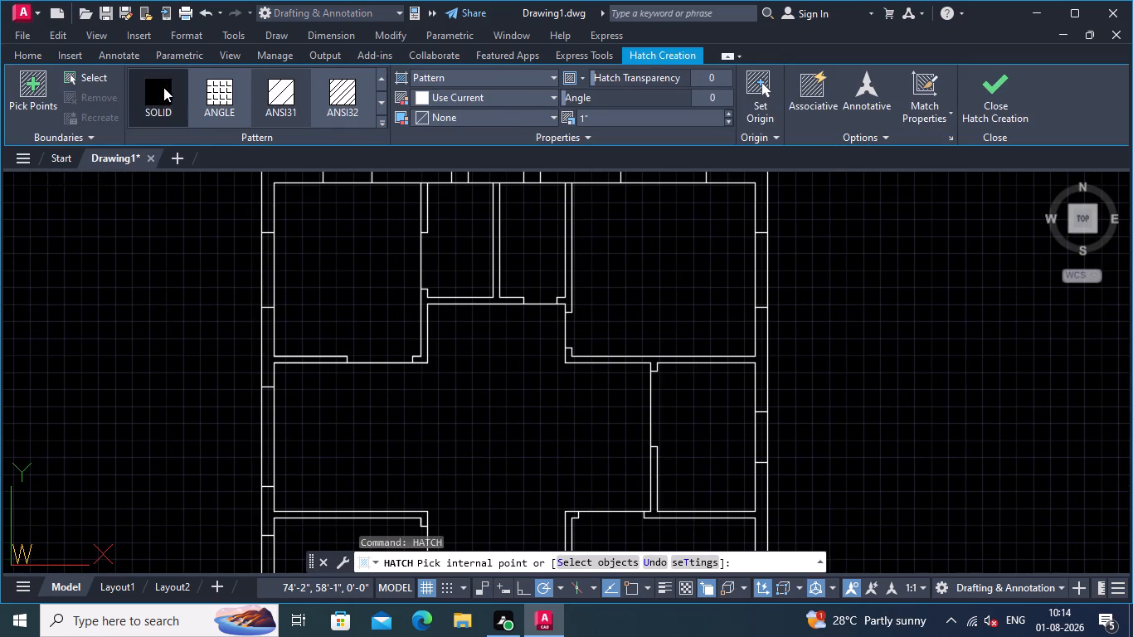
{"action": "middle_click_drag", "start_coordinate": [327, 265], "coordinate": [427, 280]}
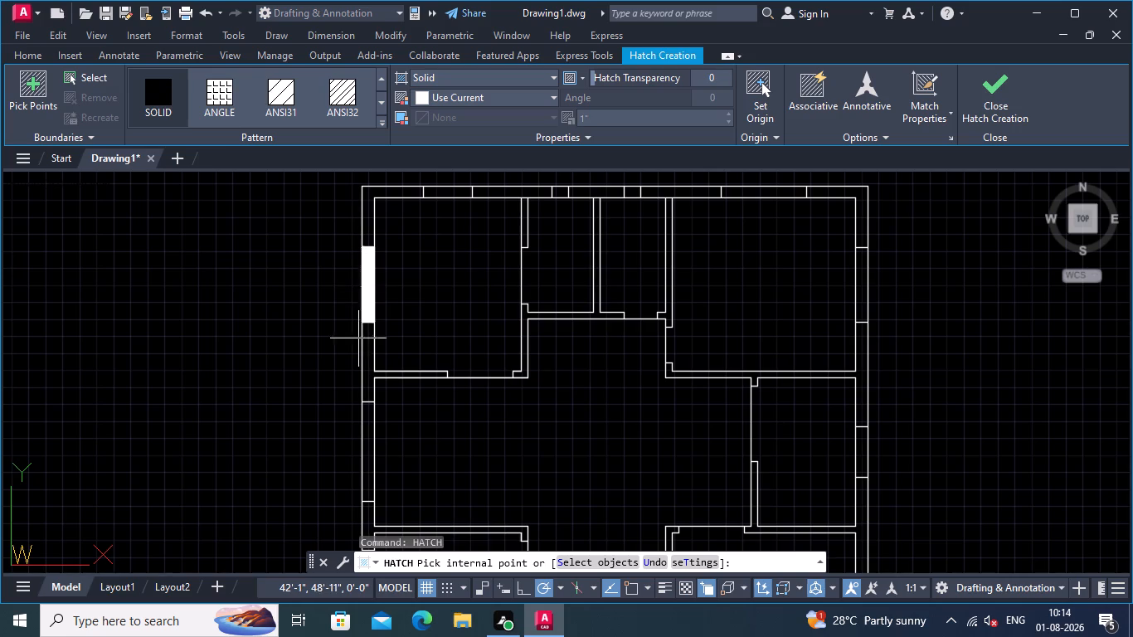
{"action": "left_click", "coordinate": [368, 361]}
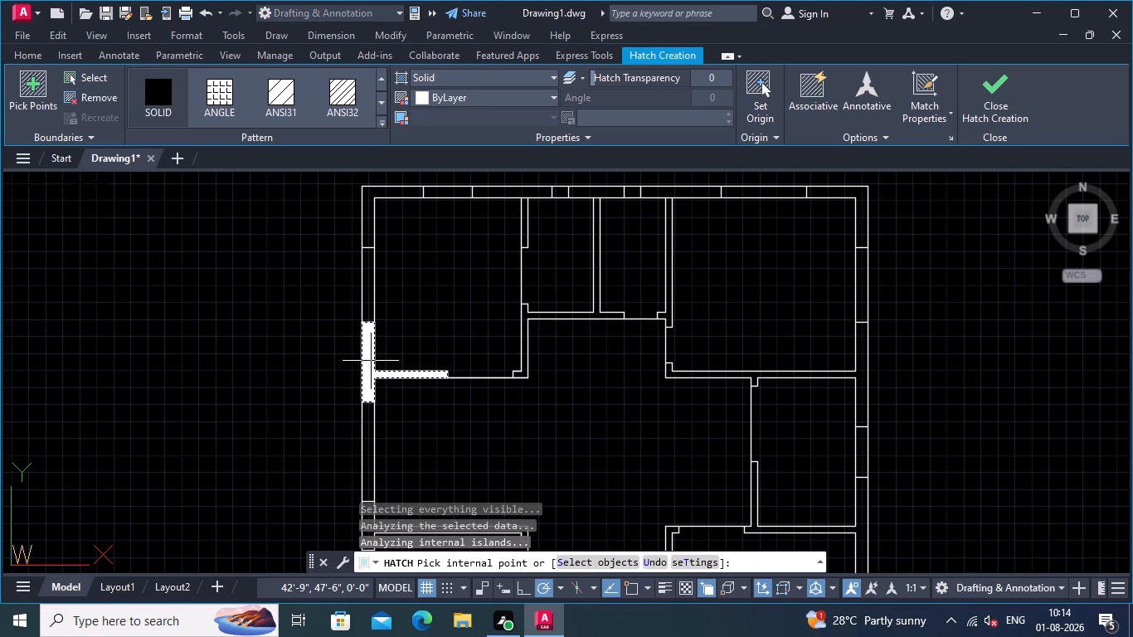
Add the top outer wall sections between the window openings, including both top corners, to the solid hatch.
{"action": "left_click", "coordinate": [368, 196]}
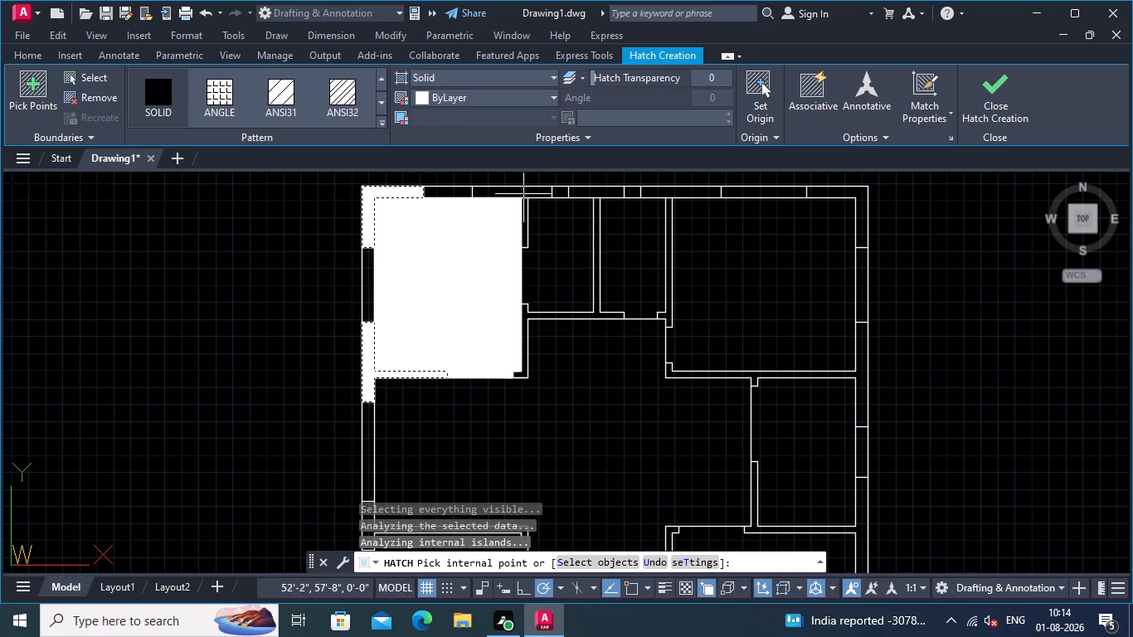
{"action": "left_click", "coordinate": [515, 193]}
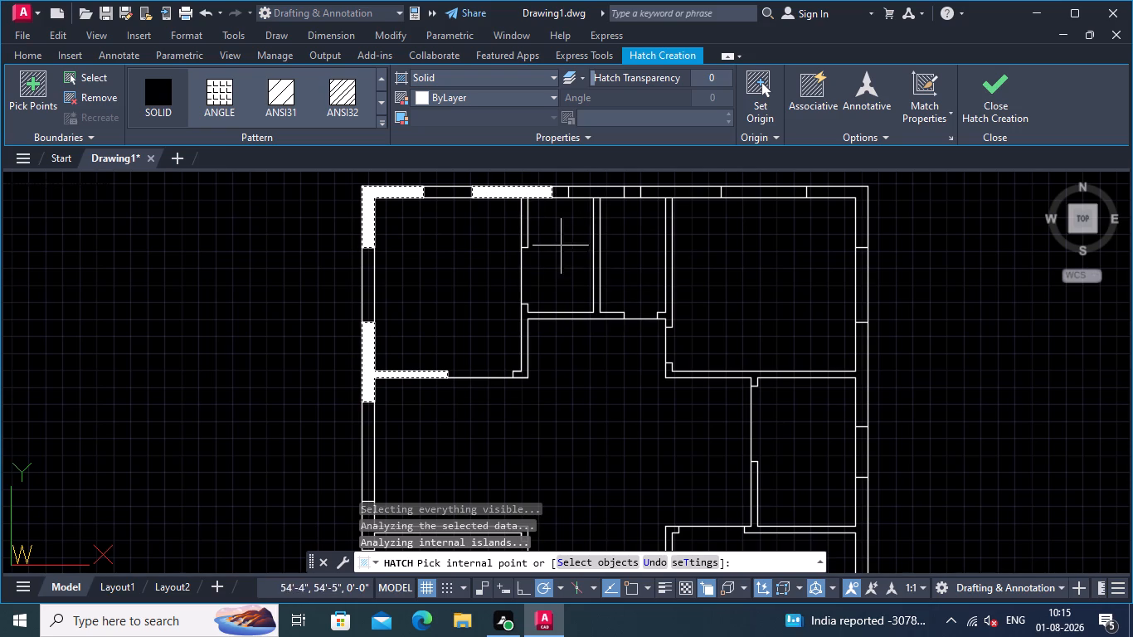
{"action": "left_click", "coordinate": [593, 193]}
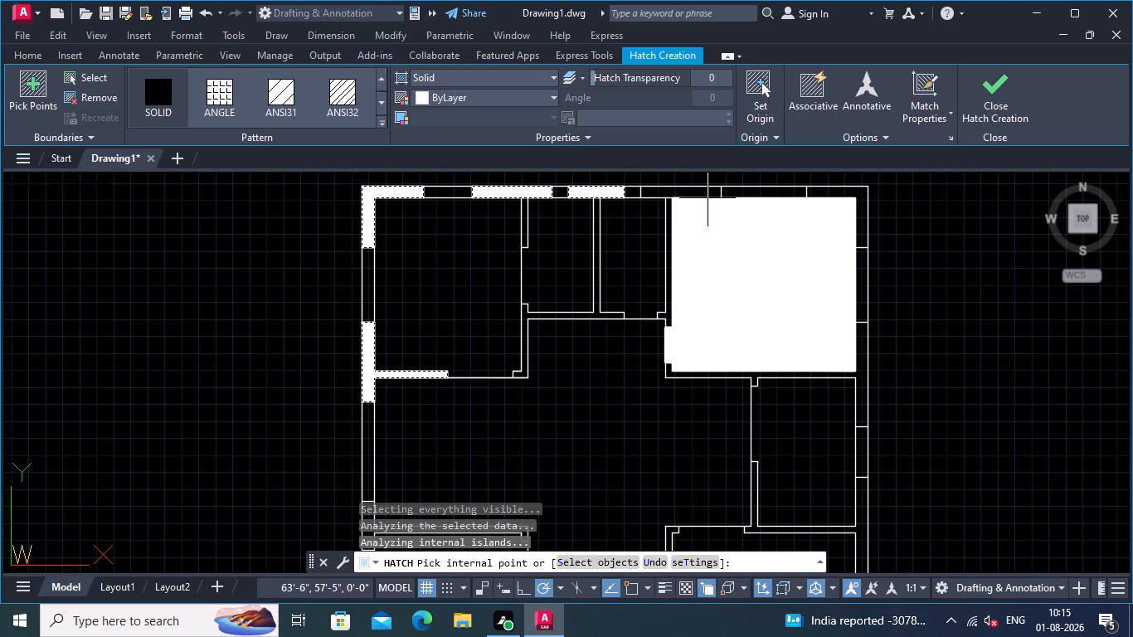
{"action": "left_click", "coordinate": [684, 195]}
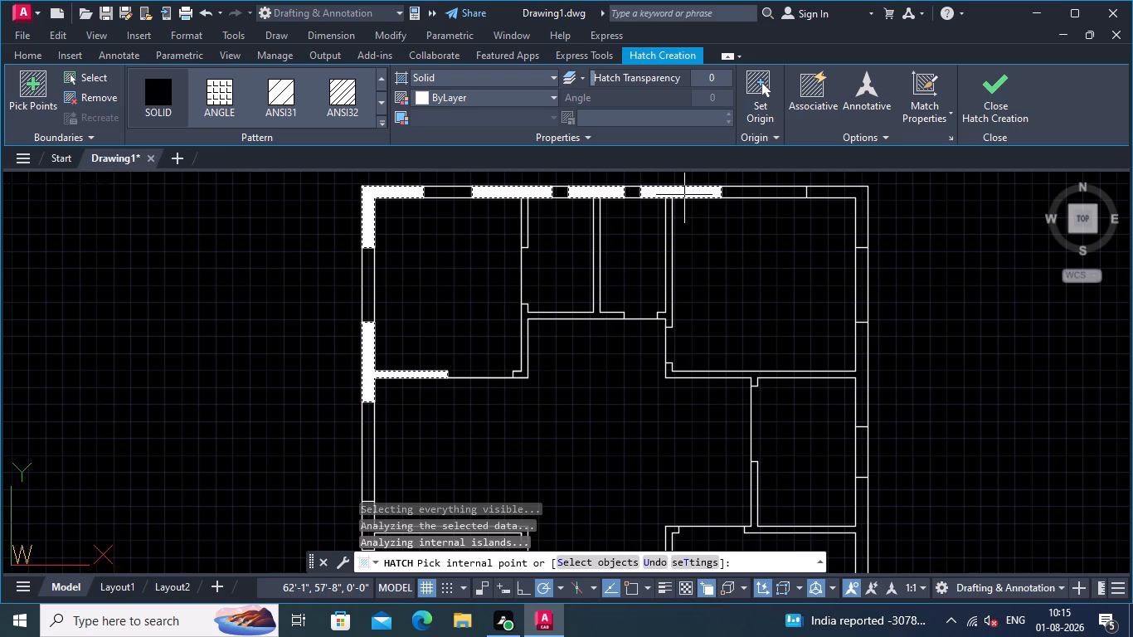
{"action": "left_click", "coordinate": [842, 196]}
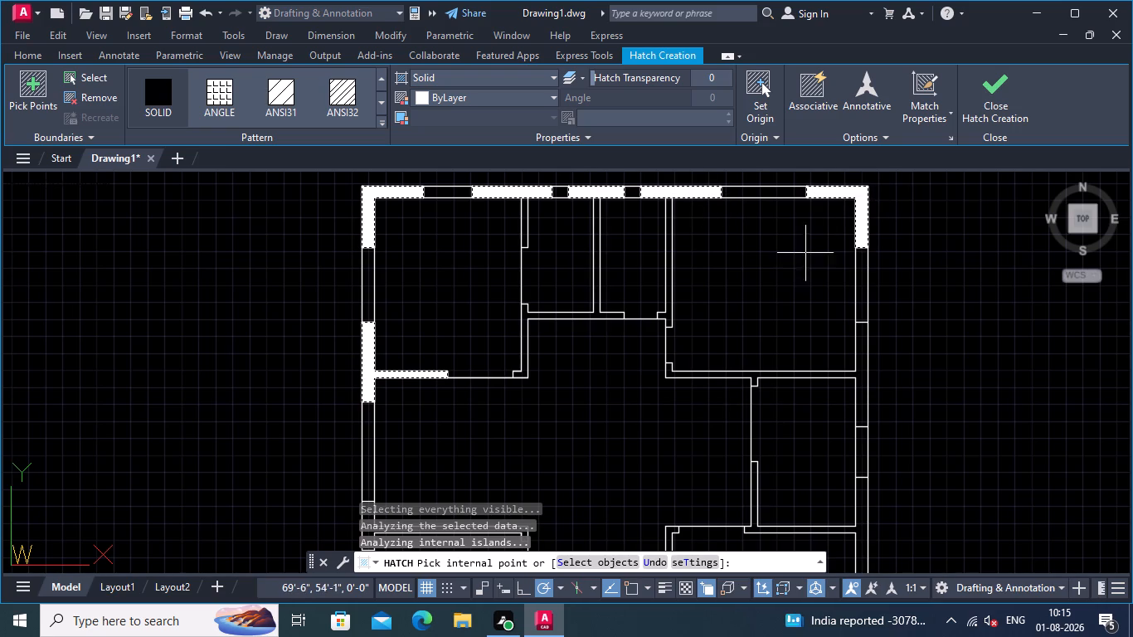
Add the remaining right outer wall sections, their attached partitions, and the walls around the bottom-right room to the solid hatch.
{"action": "middle_click_drag", "start_coordinate": [813, 288], "coordinate": [781, 180]}
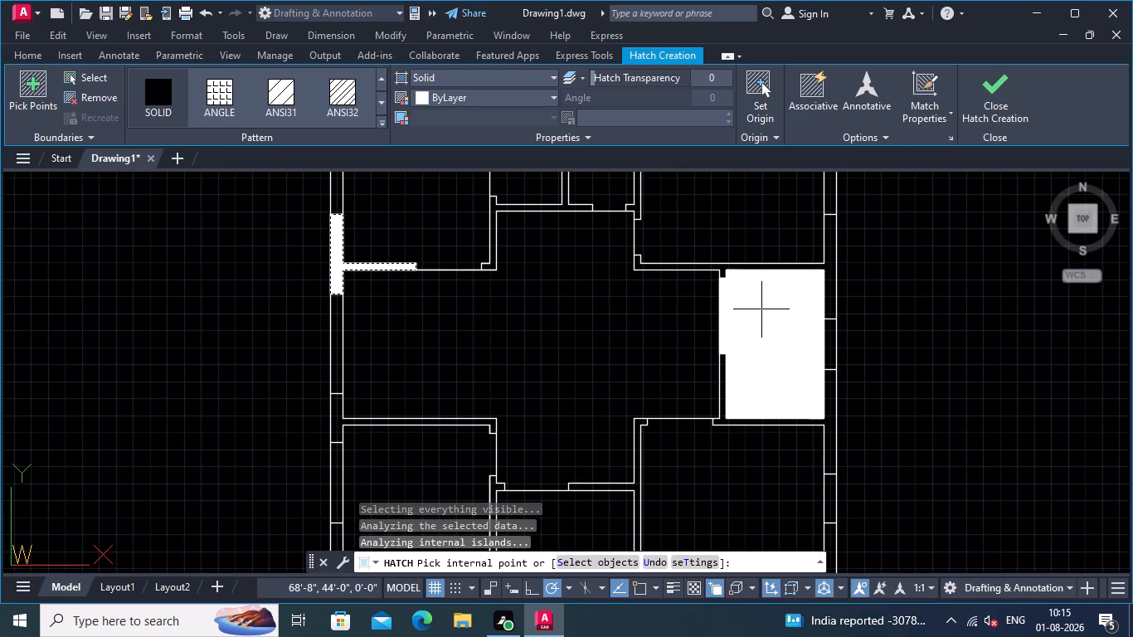
{"action": "left_click", "coordinate": [709, 267]}
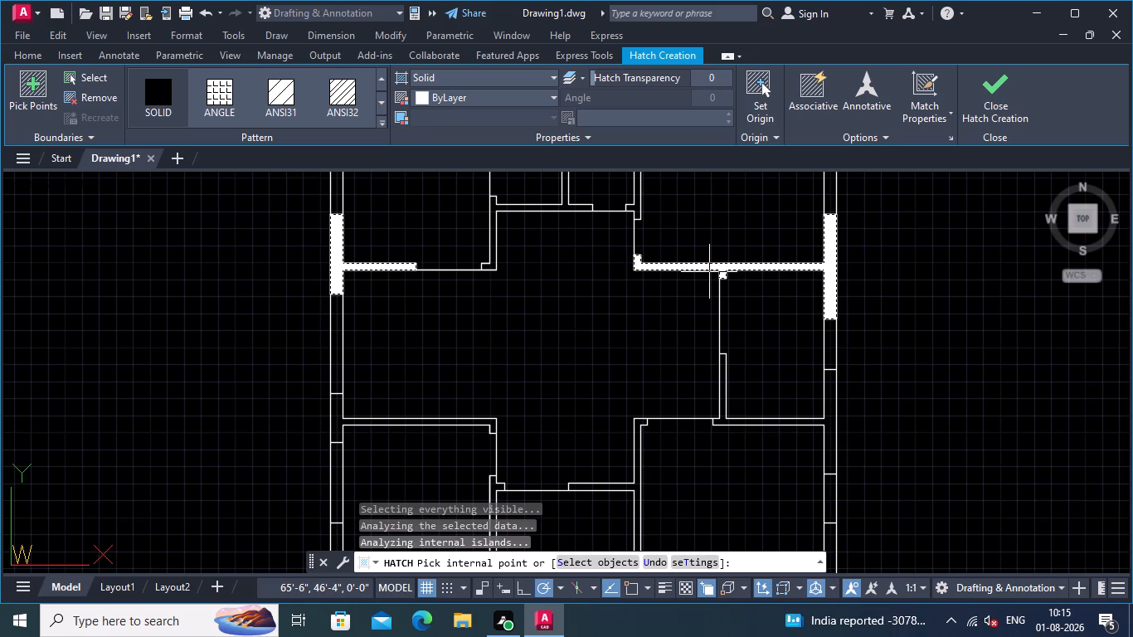
{"action": "middle_click_drag", "start_coordinate": [908, 342], "coordinate": [900, 237]}
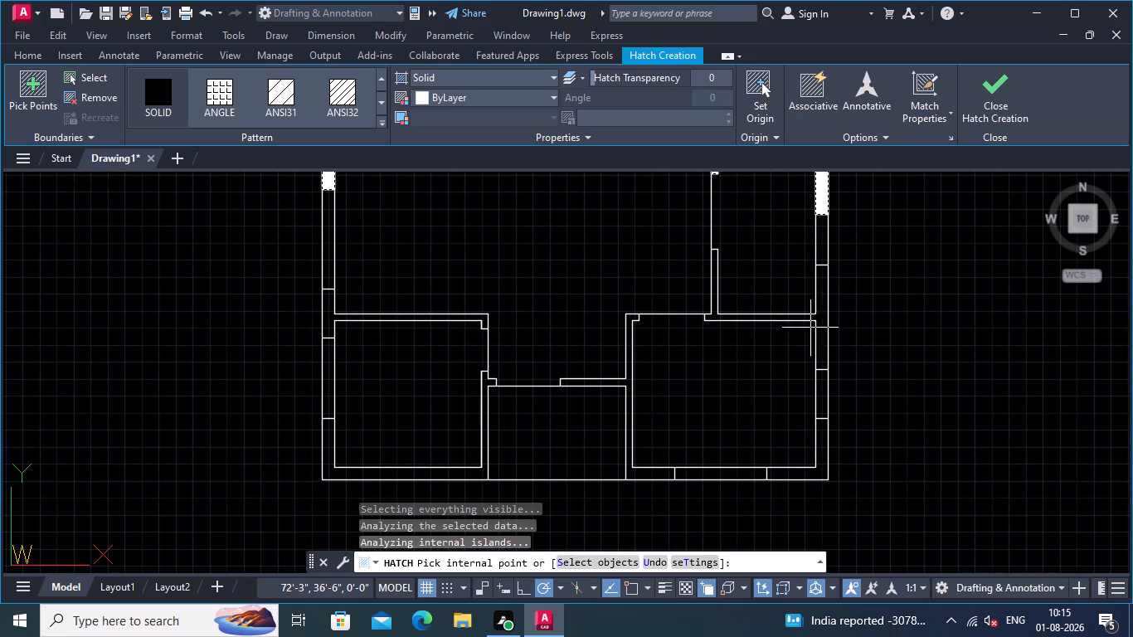
{"action": "left_click", "coordinate": [790, 315]}
{"action": "middle_click_drag", "start_coordinate": [905, 310], "coordinate": [874, 233]}
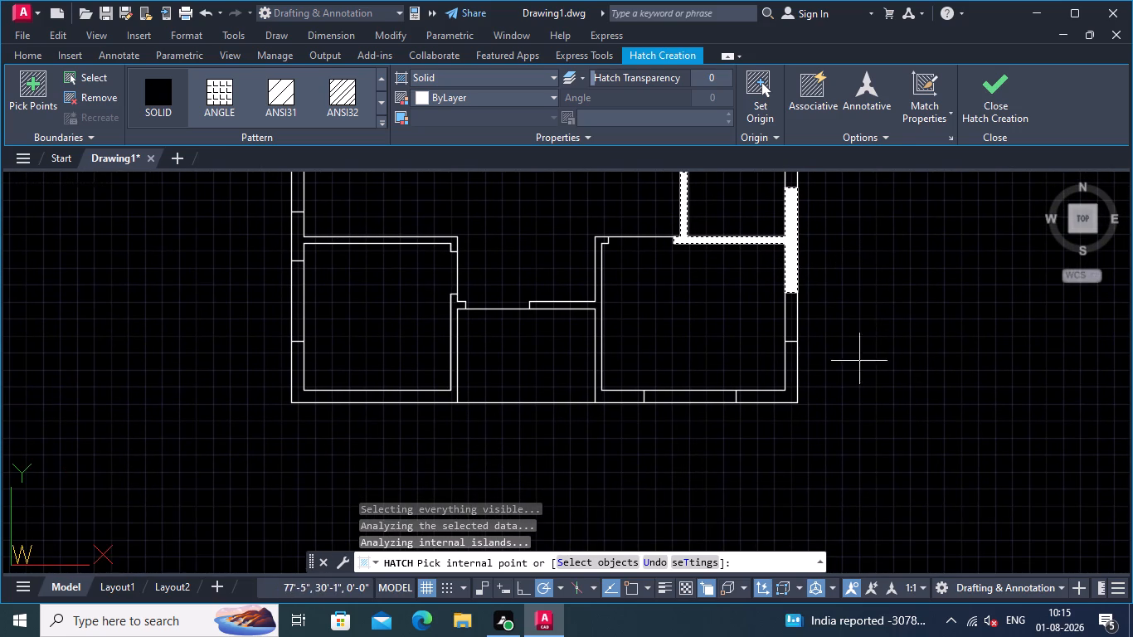
{"action": "left_click", "coordinate": [597, 299]}
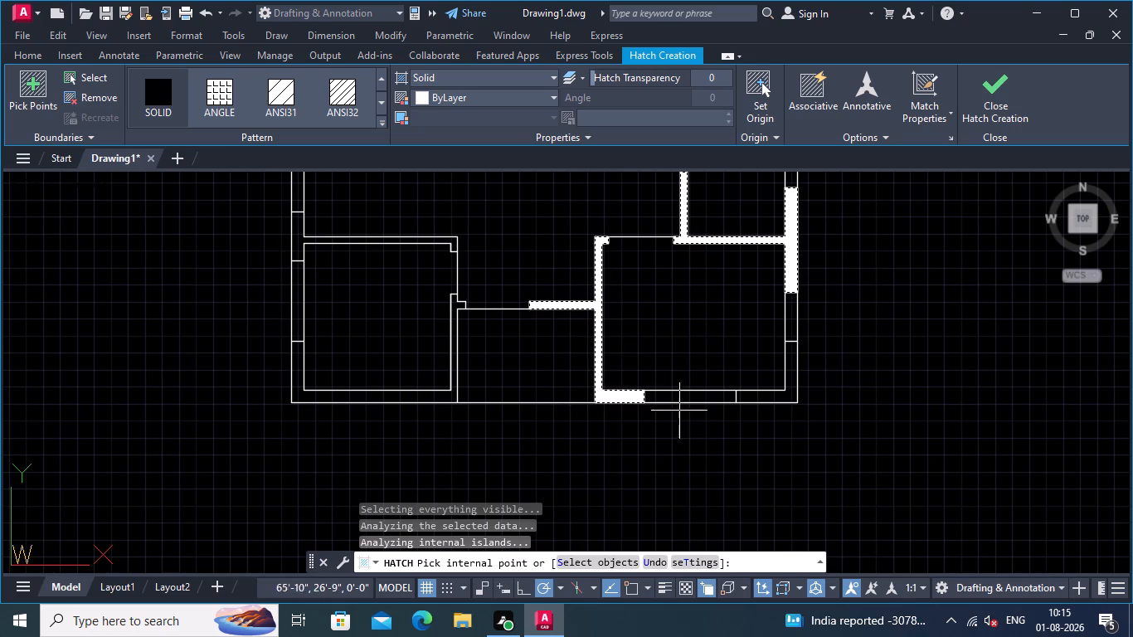
{"action": "left_click", "coordinate": [756, 393]}
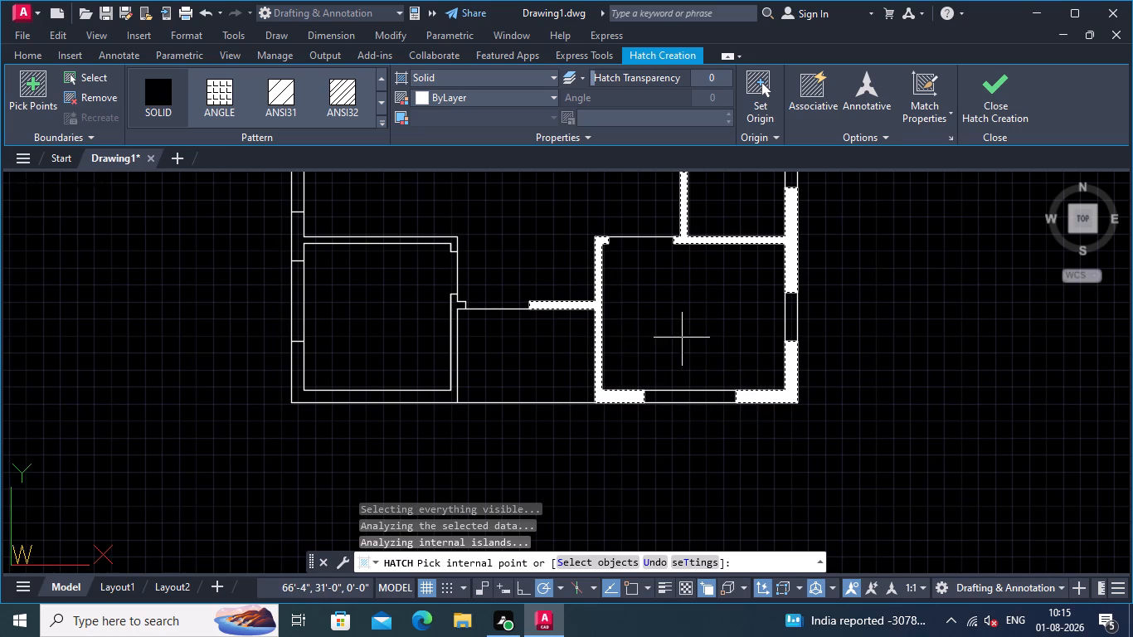
Add the left outer wall section and the attached partition above the bottom-left room to the solid hatch.
{"action": "middle_click_drag", "start_coordinate": [641, 317], "coordinate": [858, 328]}
{"action": "scroll", "coordinate": [698, 330], "scroll_direction": "up", "scroll_amount": 2}
{"action": "scroll", "coordinate": [667, 324], "scroll_direction": "down", "scroll_amount": 1}
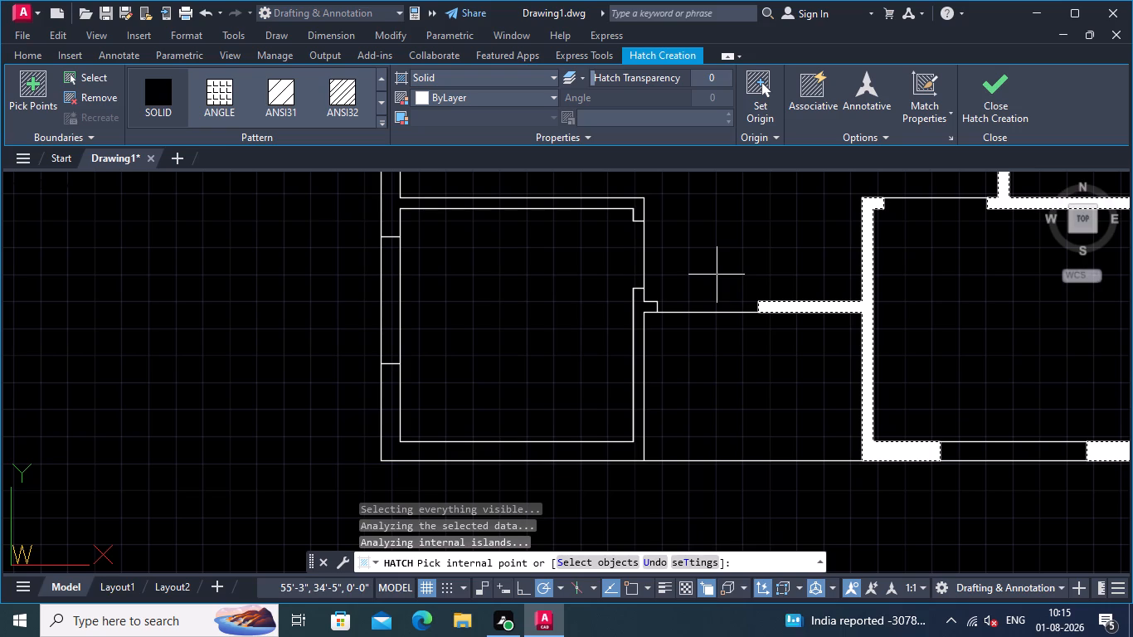
{"action": "scroll", "coordinate": [543, 306], "scroll_direction": "down", "scroll_amount": 1}
{"action": "middle_click_drag", "start_coordinate": [542, 310], "coordinate": [578, 364]}
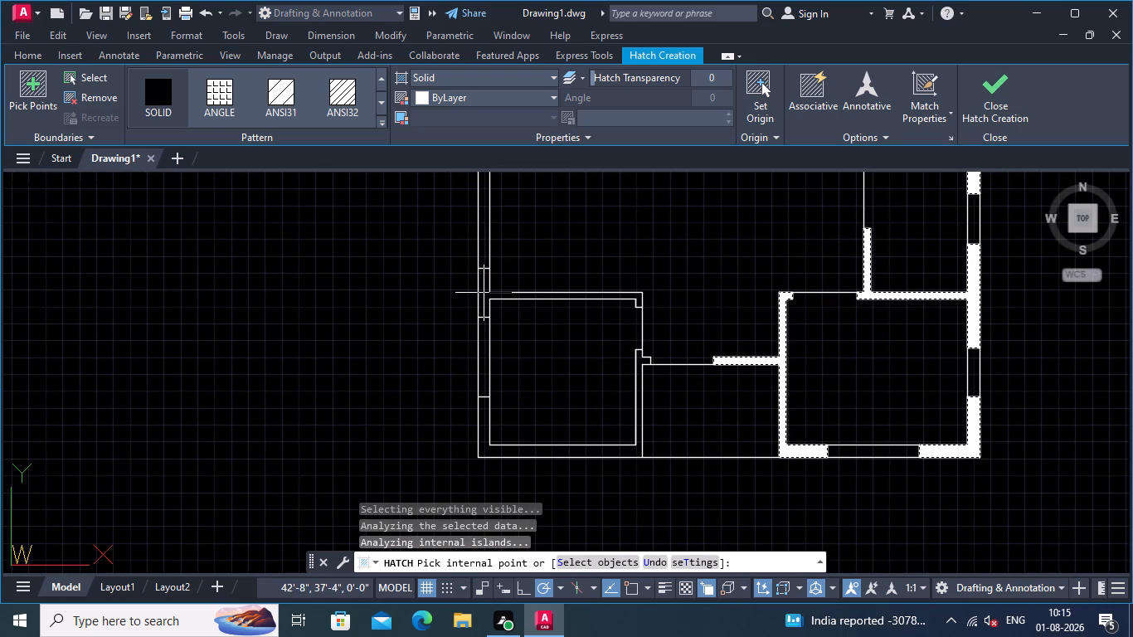
{"action": "left_click", "coordinate": [484, 293]}
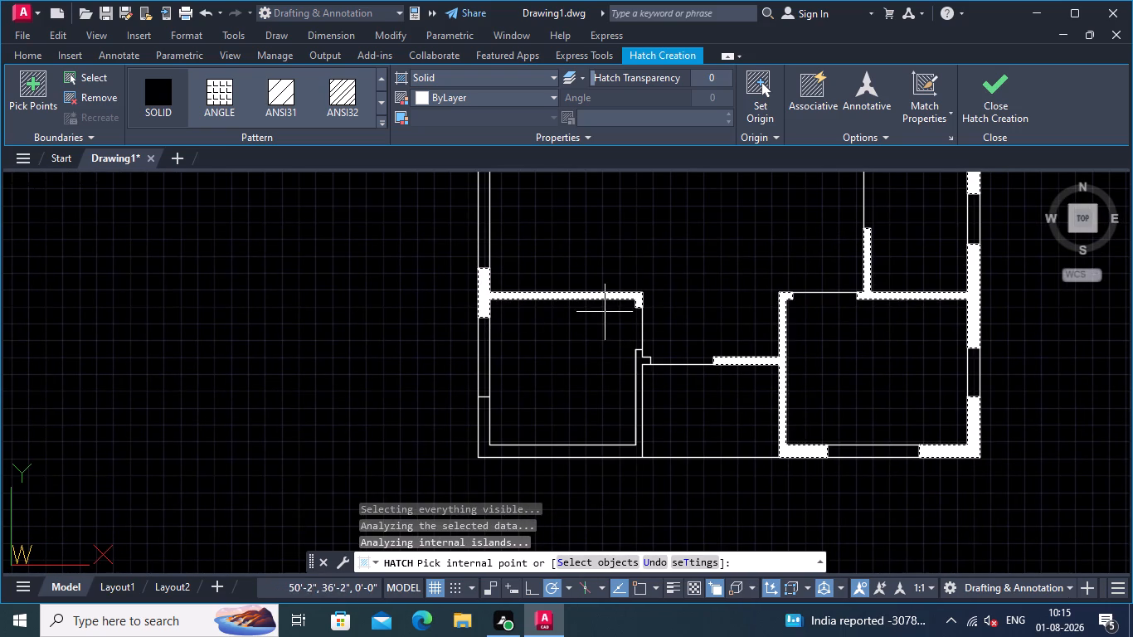
Add the partitions around the left small room to the solid hatch, including the stub above its door opening, and finish the hatch.
{"action": "middle_click_drag", "start_coordinate": [675, 298], "coordinate": [688, 356]}
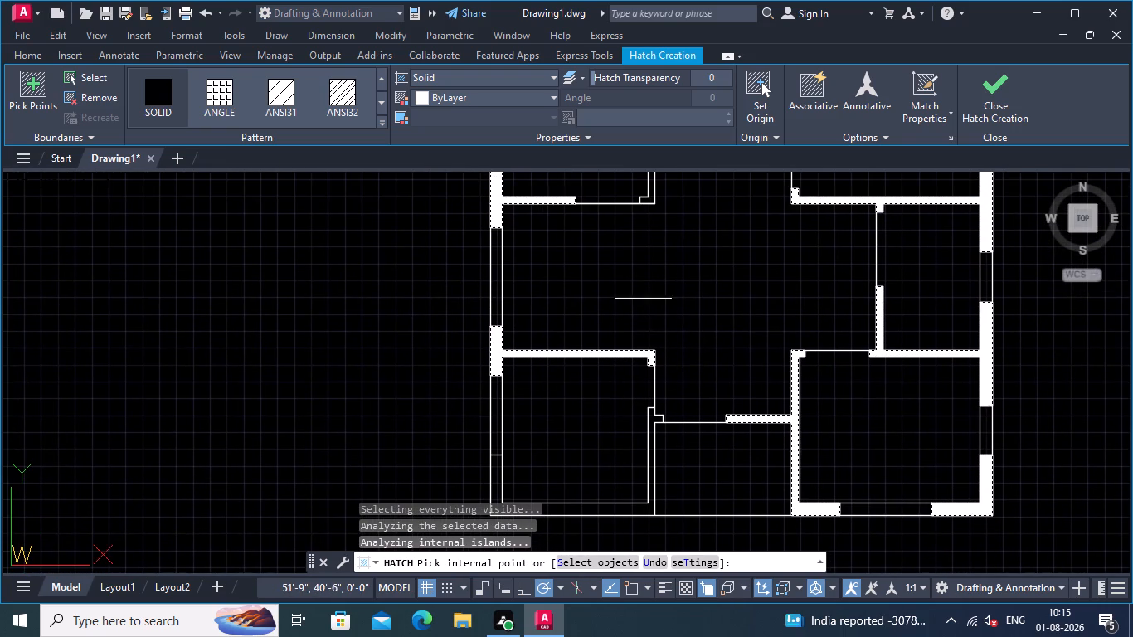
{"action": "scroll", "coordinate": [644, 297], "scroll_direction": "down", "scroll_amount": 2}
{"action": "scroll", "coordinate": [644, 297], "scroll_direction": "up", "scroll_amount": 1}
{"action": "middle_click_drag", "start_coordinate": [643, 299], "coordinate": [648, 362]}
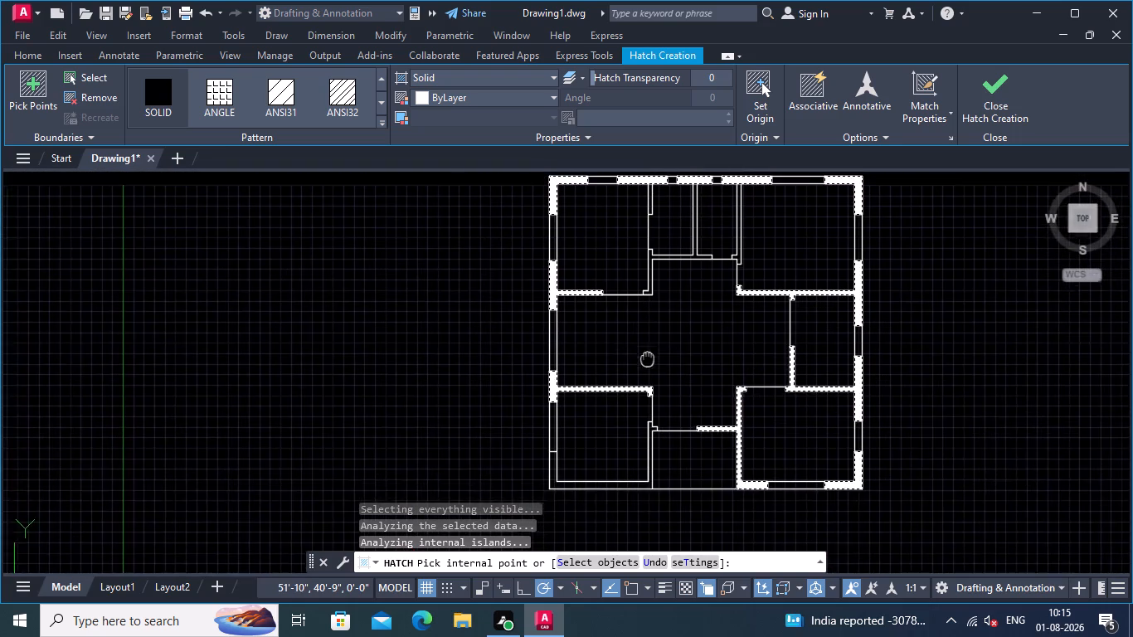
{"action": "middle_click_drag", "start_coordinate": [648, 362], "coordinate": [649, 367]}
{"action": "scroll", "coordinate": [655, 312], "scroll_direction": "up", "scroll_amount": 2}
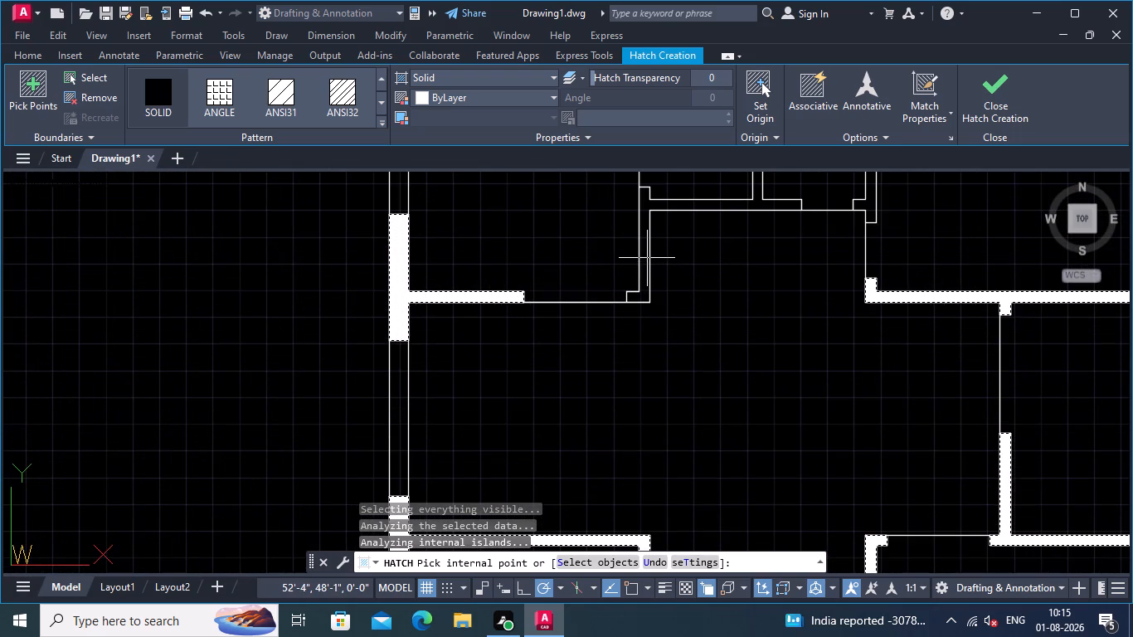
{"action": "left_click", "coordinate": [647, 257]}
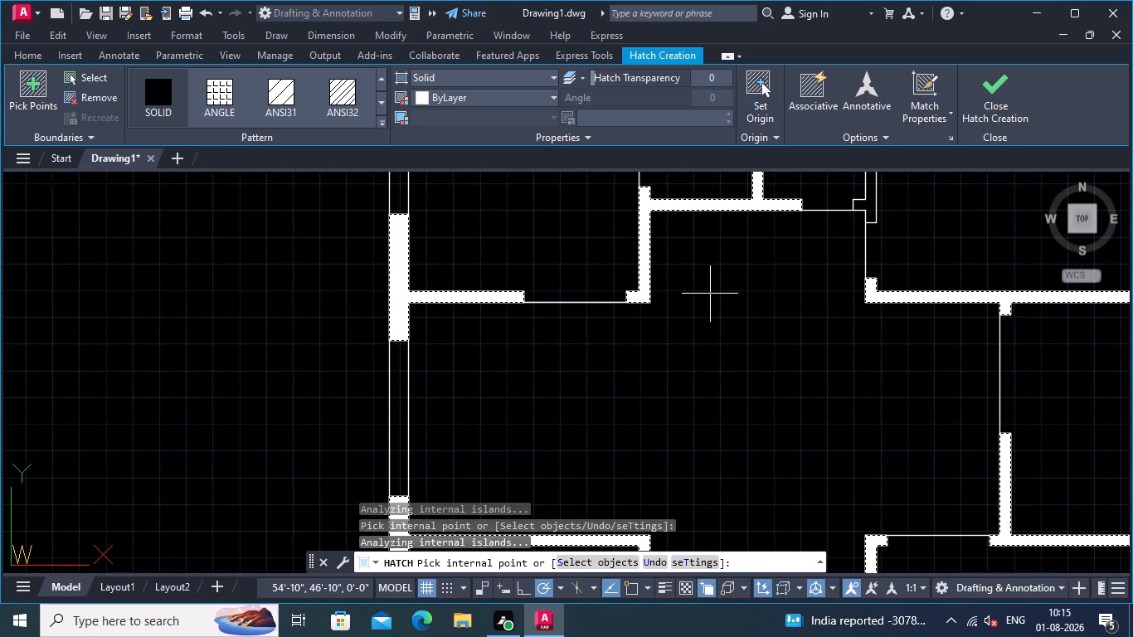
{"action": "scroll", "coordinate": [710, 297], "scroll_direction": "down", "scroll_amount": 1}
{"action": "middle_click_drag", "start_coordinate": [693, 332], "coordinate": [646, 433]}
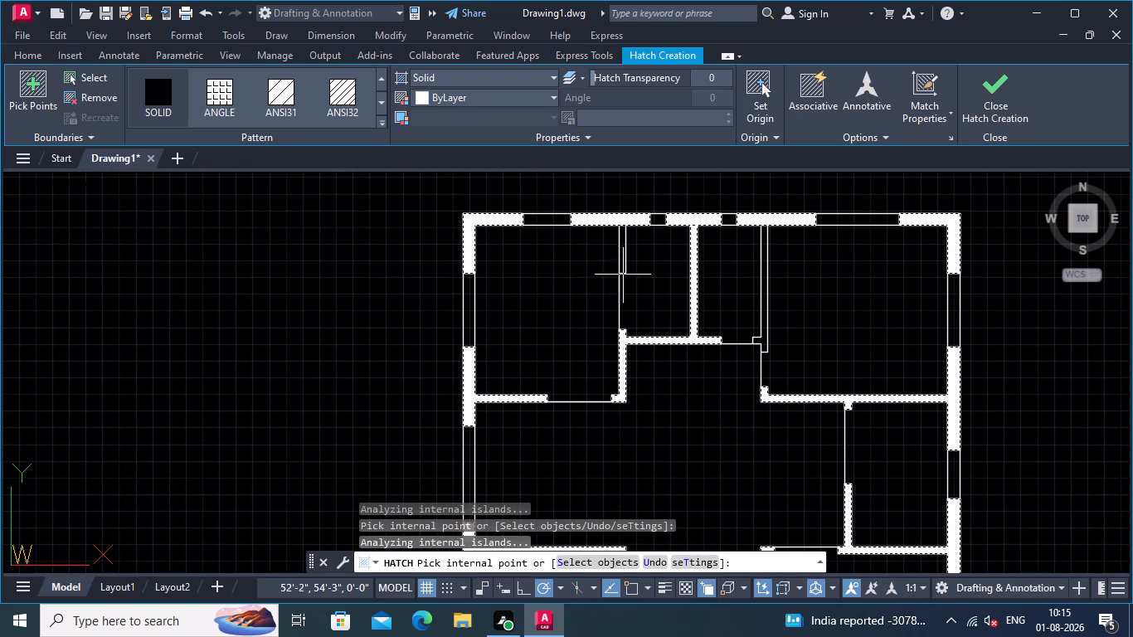
{"action": "left_click", "coordinate": [624, 258]}
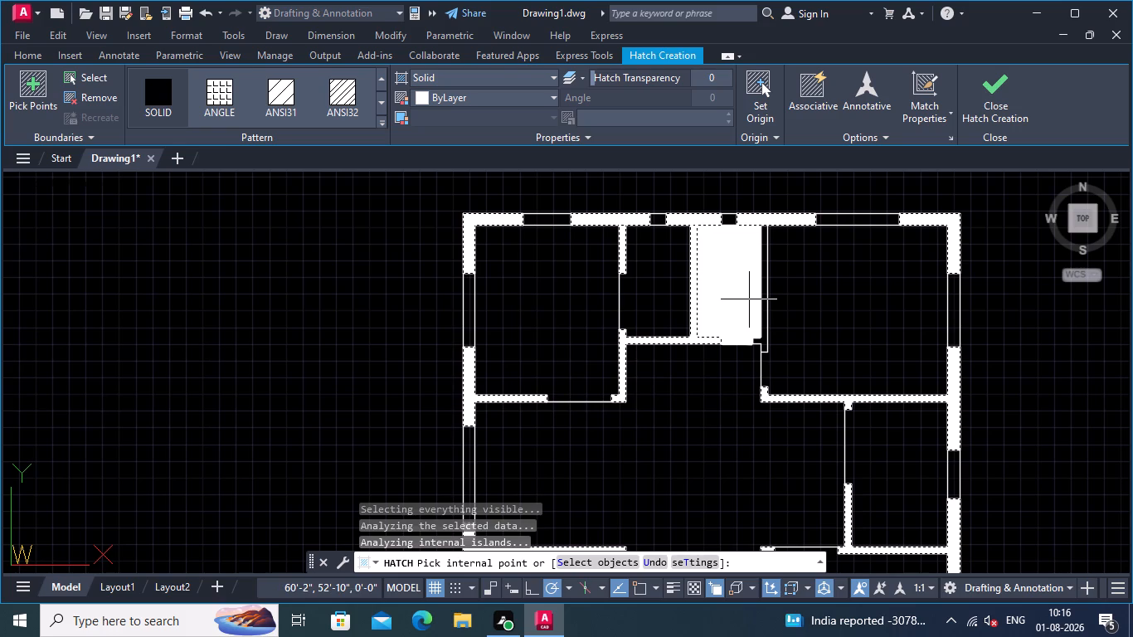
{"action": "key", "text": "Return"}
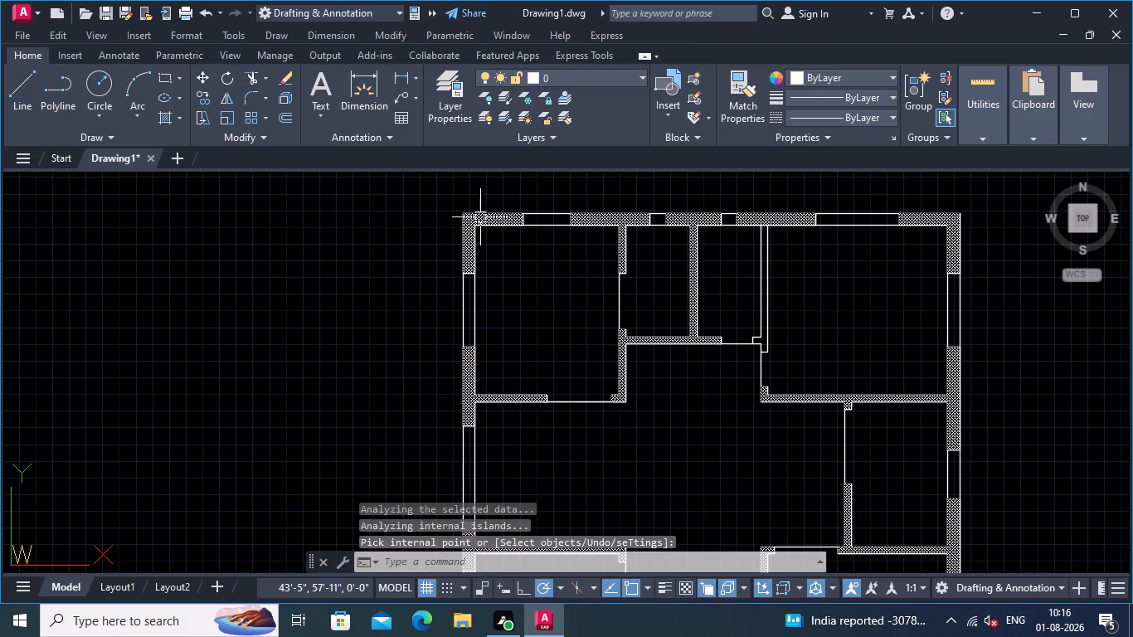
Change the wall hatch colour to dark red 153,27,30.
{"action": "left_click", "coordinate": [481, 219]}
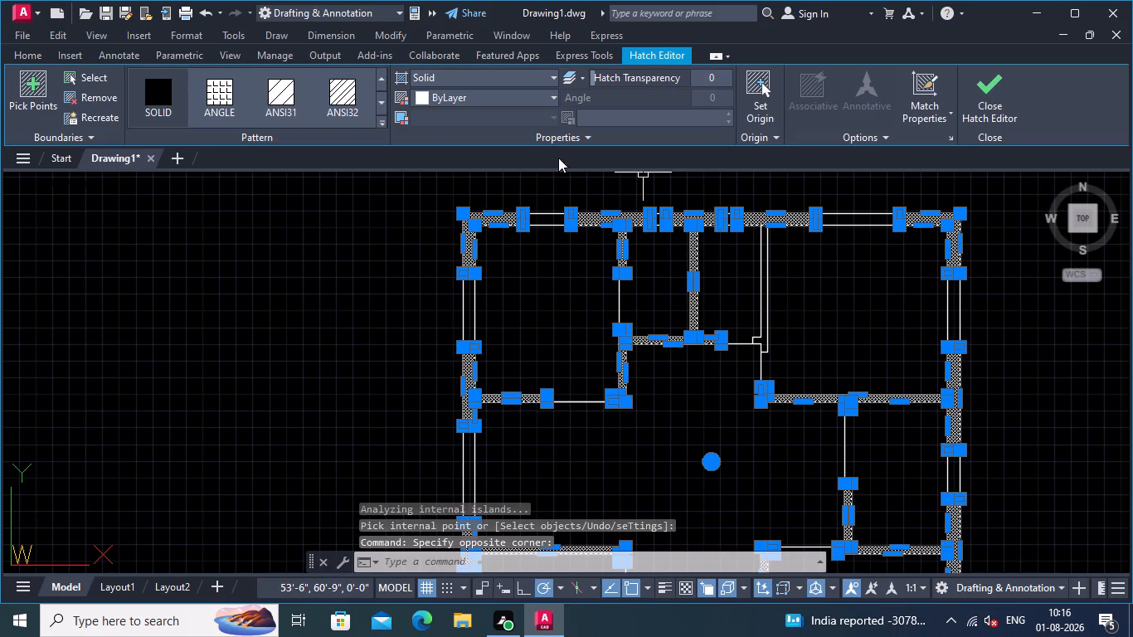
{"action": "left_click", "coordinate": [550, 96]}
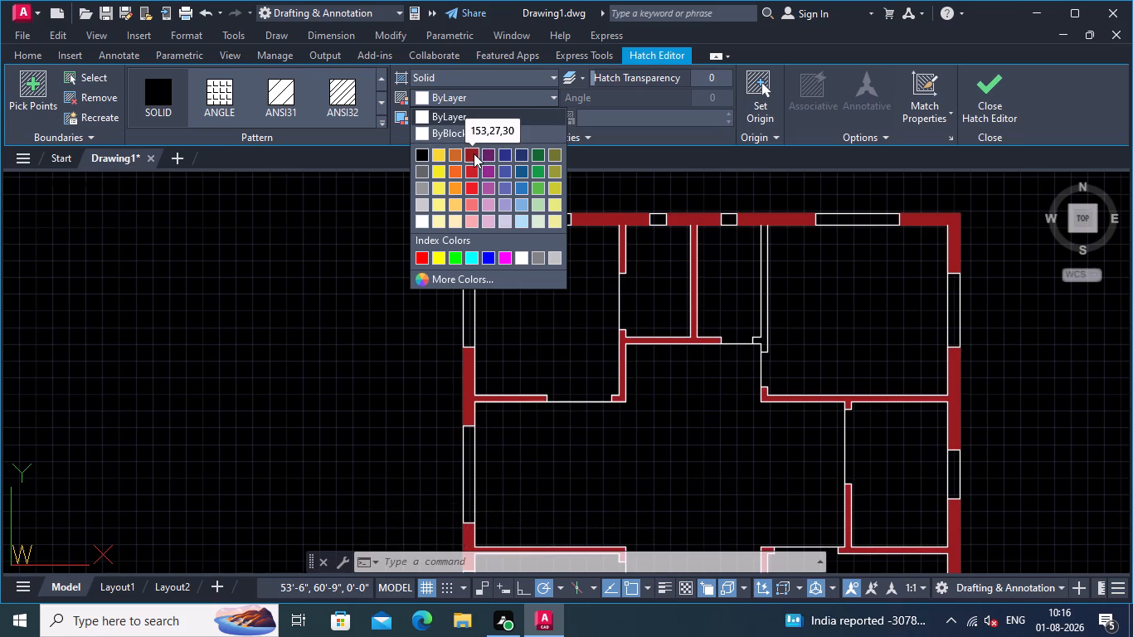
{"action": "left_click", "coordinate": [474, 153]}
{"action": "key", "text": "Escape"}
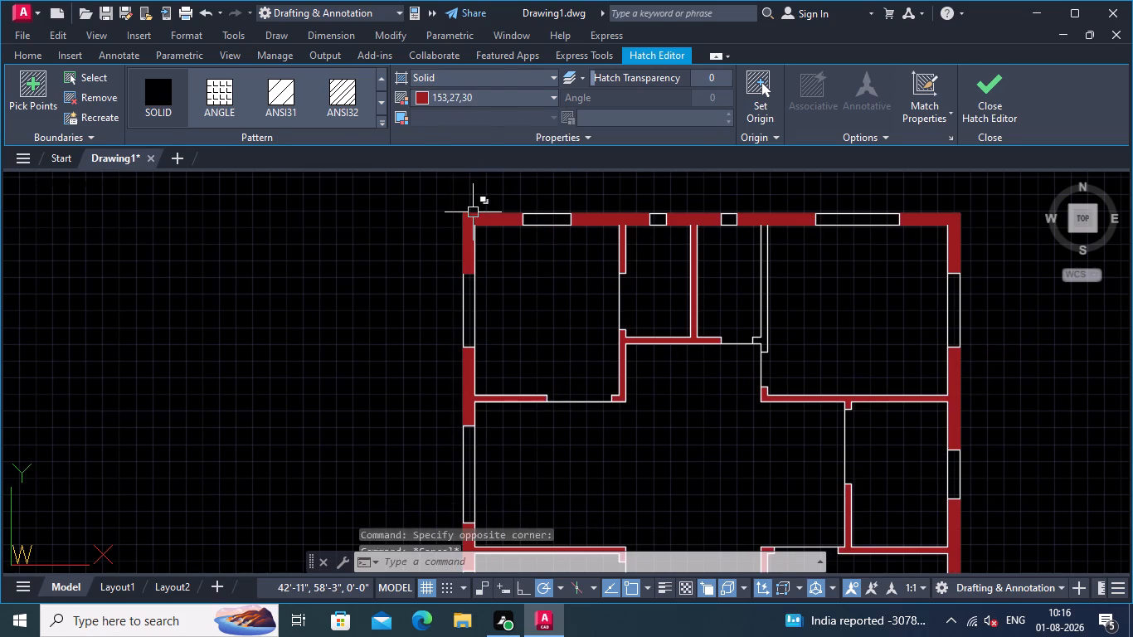
Review the coloured wall hatching across the whole floor plan.
{"action": "scroll", "coordinate": [321, 318], "scroll_direction": "down", "scroll_amount": 1}
{"action": "middle_click_drag", "start_coordinate": [328, 315], "coordinate": [390, 170]}
{"action": "middle_click_drag", "start_coordinate": [354, 271], "coordinate": [323, 398]}
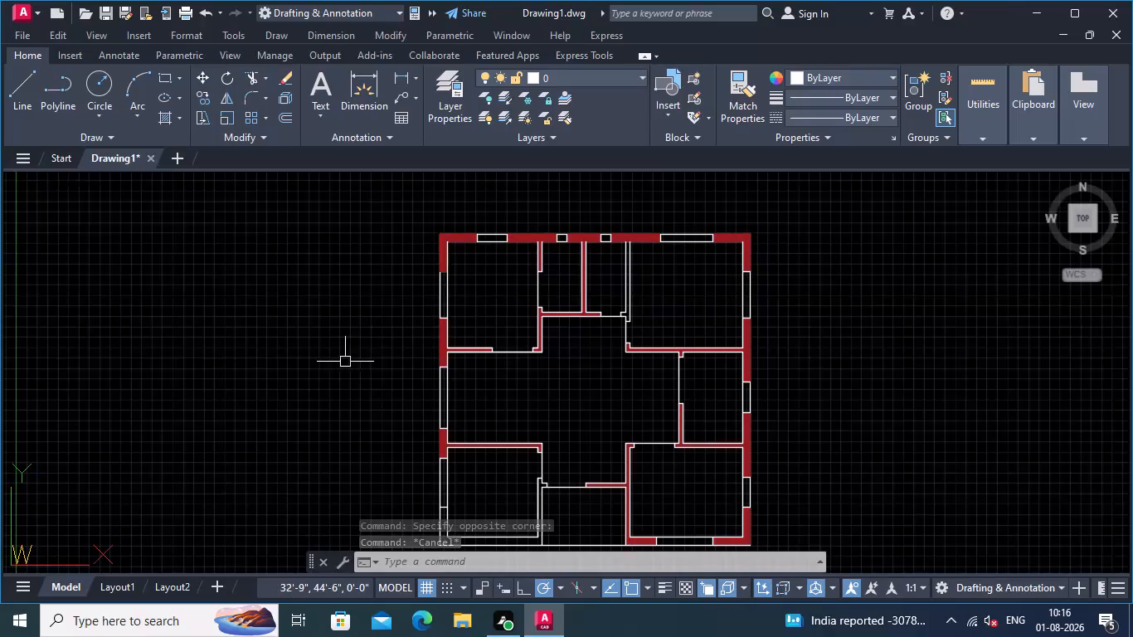
{"action": "scroll", "coordinate": [352, 328], "scroll_direction": "up", "scroll_amount": 1}
{"action": "middle_click_drag", "start_coordinate": [353, 328], "coordinate": [302, 334]}
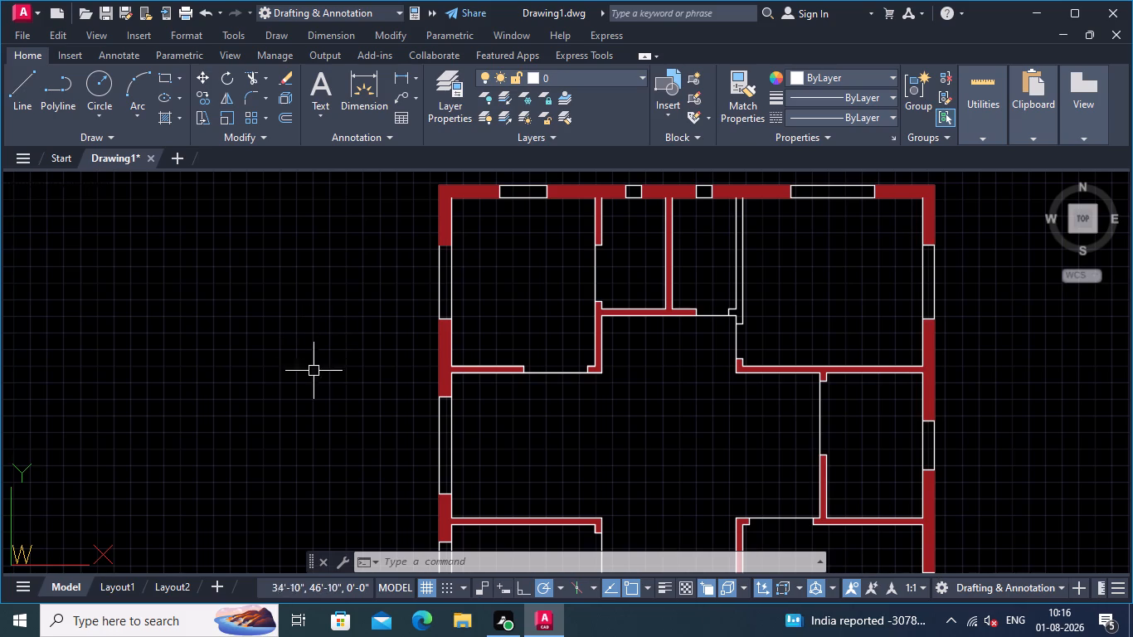
{"action": "scroll", "coordinate": [248, 392], "scroll_direction": "down", "scroll_amount": 1}
{"action": "middle_click_drag", "start_coordinate": [247, 391], "coordinate": [258, 325]}
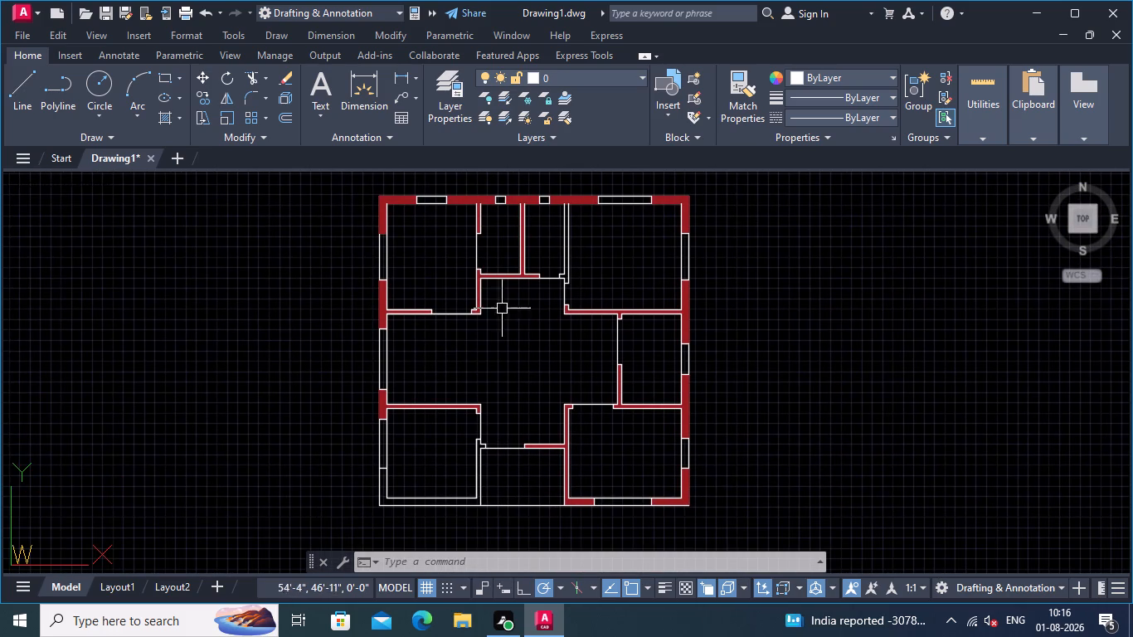
{"action": "scroll", "coordinate": [839, 221], "scroll_direction": "up", "scroll_amount": 1}
{"action": "middle_click_drag", "start_coordinate": [699, 232], "coordinate": [857, 305]}
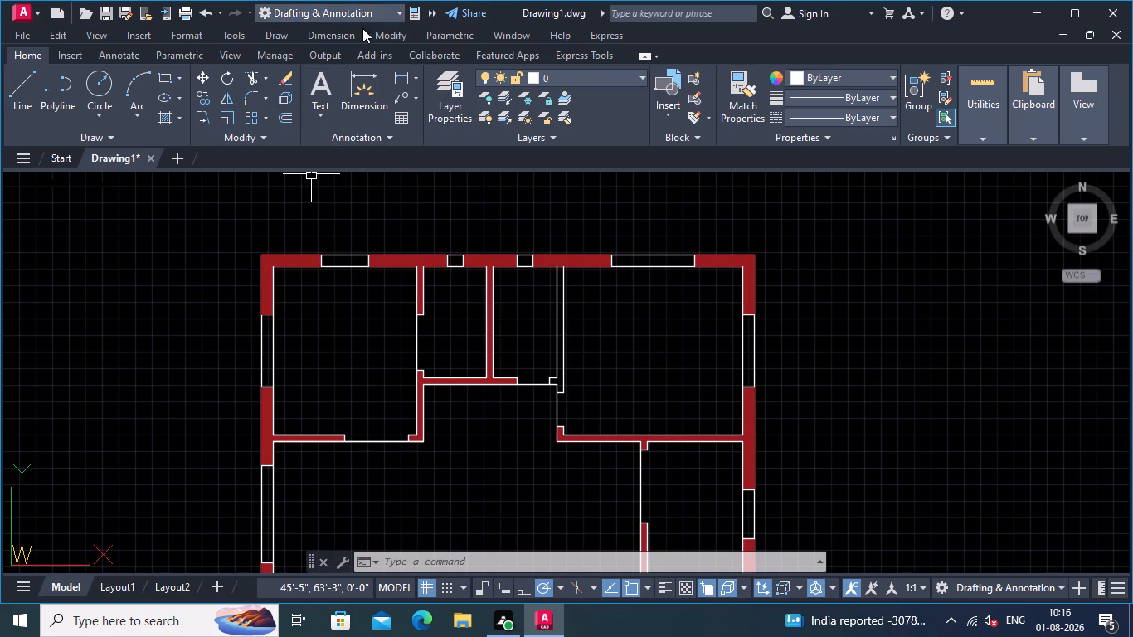
Trim the inner wall lines bordering the hatch above the side windows, in the top-right room and the top-left room.
{"action": "left_click", "coordinate": [257, 78]}
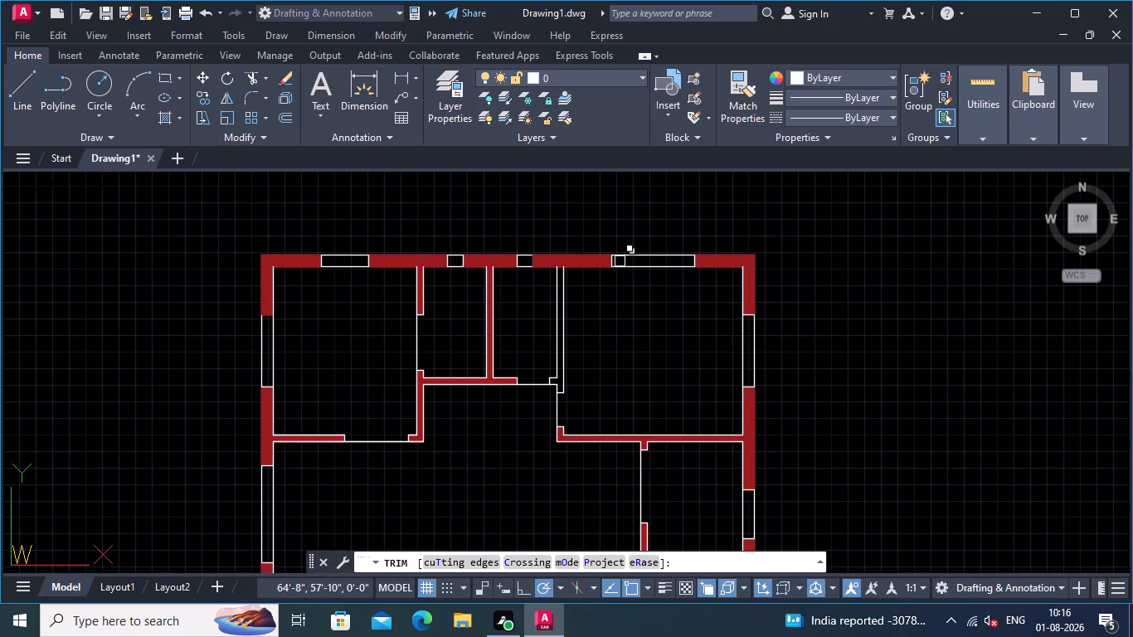
{"action": "left_click", "coordinate": [739, 294]}
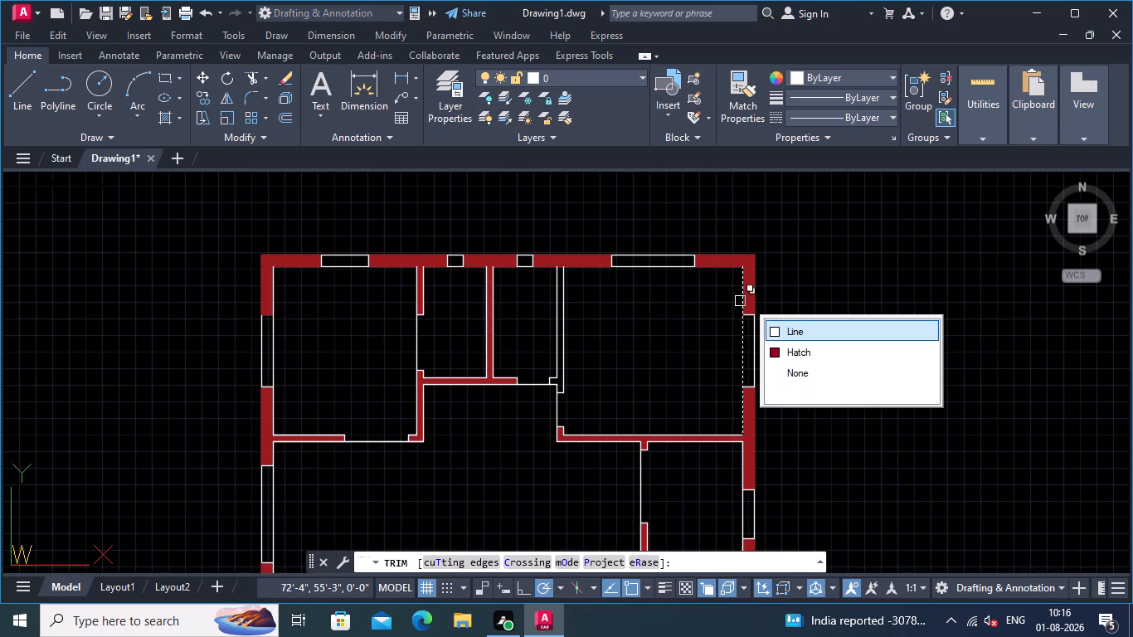
{"action": "left_click", "coordinate": [773, 350]}
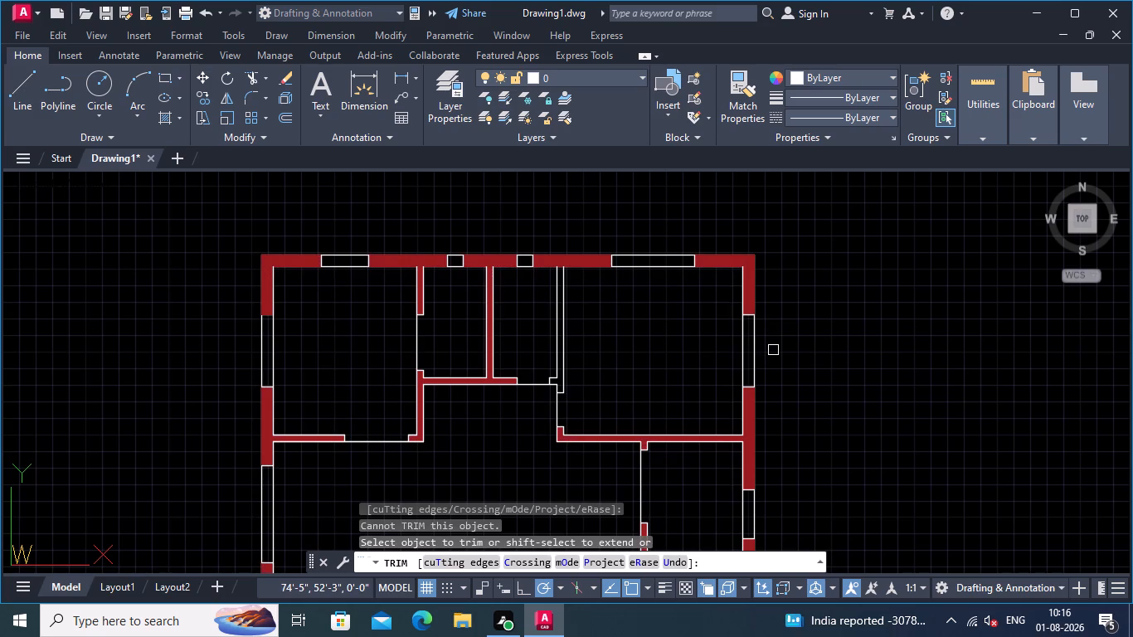
{"action": "left_click", "coordinate": [742, 302]}
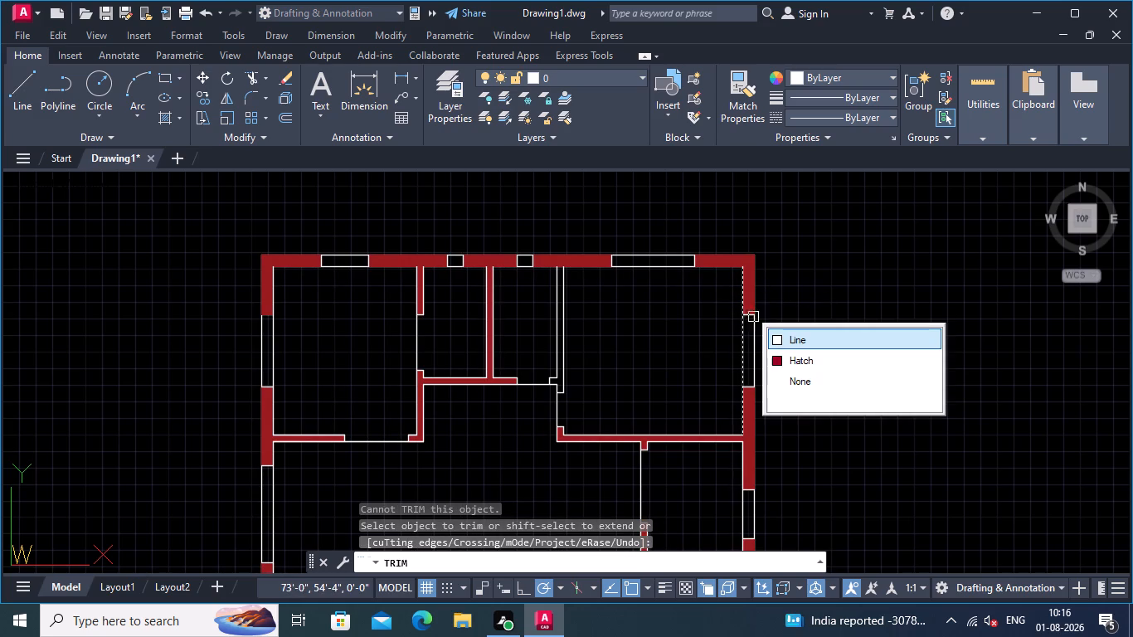
{"action": "left_click", "coordinate": [778, 337]}
{"action": "middle_click_drag", "start_coordinate": [829, 301], "coordinate": [908, 258]}
{"action": "left_click", "coordinate": [357, 253]}
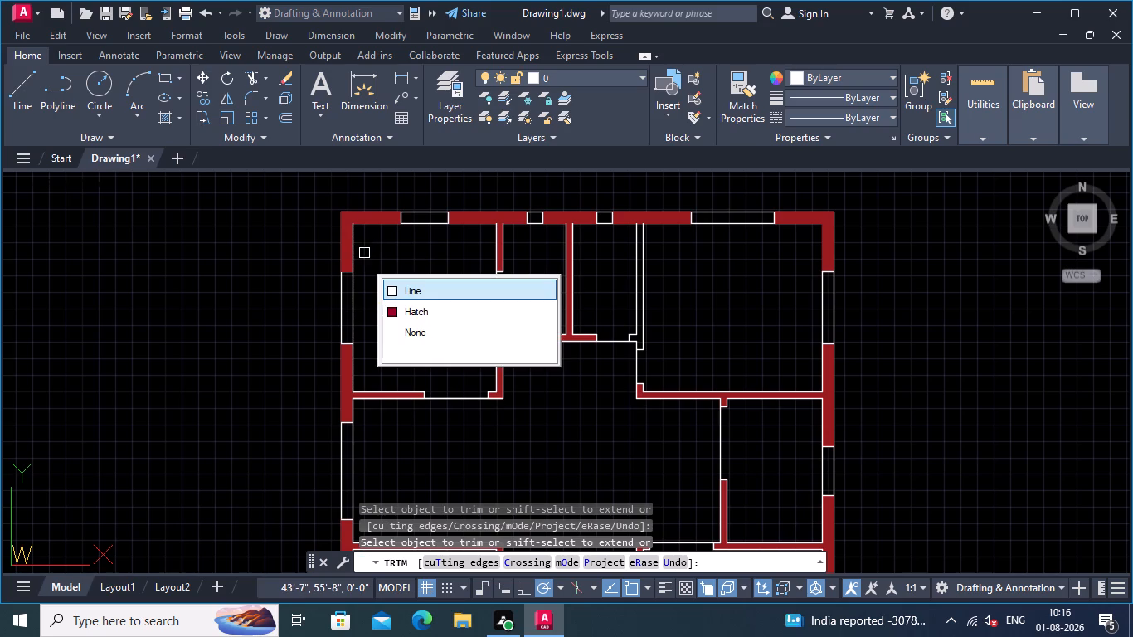
{"action": "left_click", "coordinate": [396, 290]}
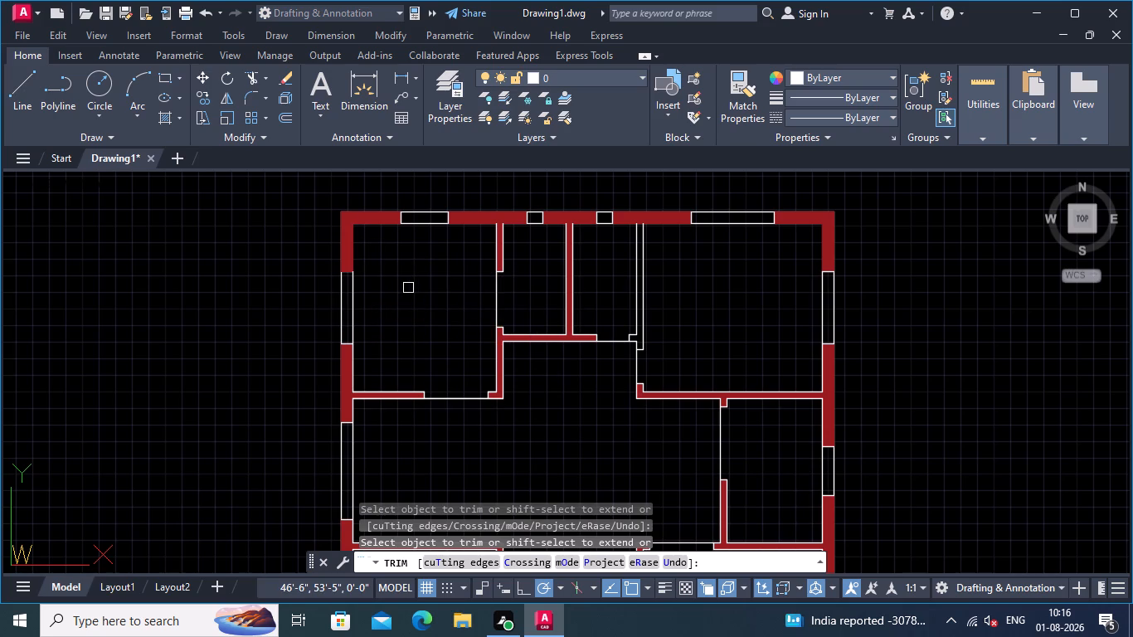
Trim both side lines and the end line around the hatched partition stub above the door opening between the top-left and adjacent small room.
{"action": "scroll", "coordinate": [429, 284], "scroll_direction": "up", "scroll_amount": 1}
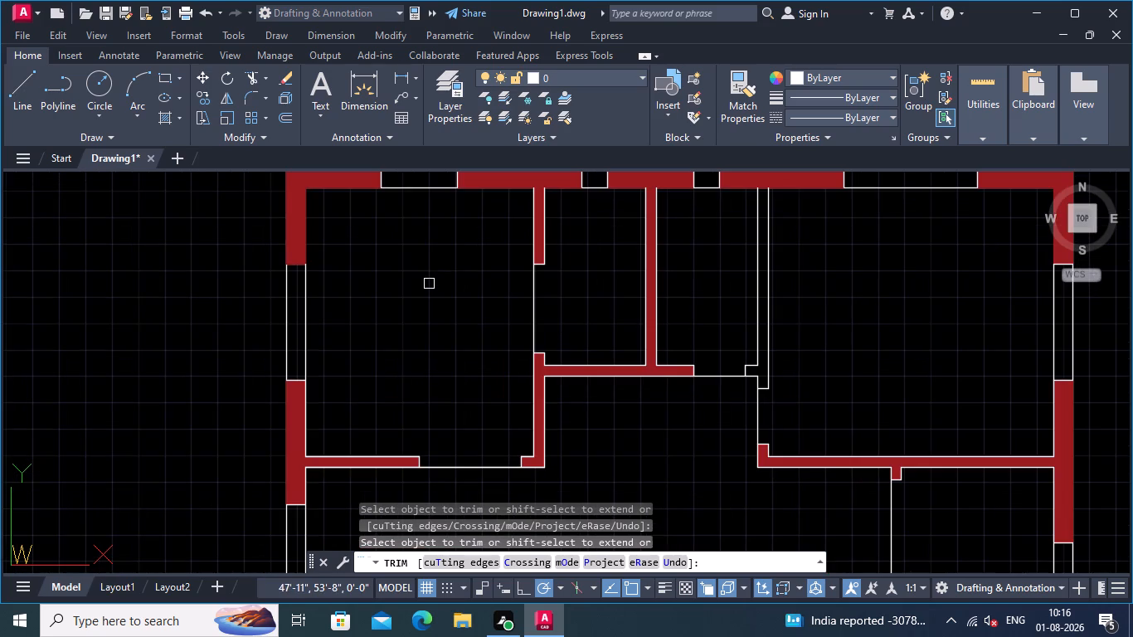
{"action": "left_click", "coordinate": [536, 231]}
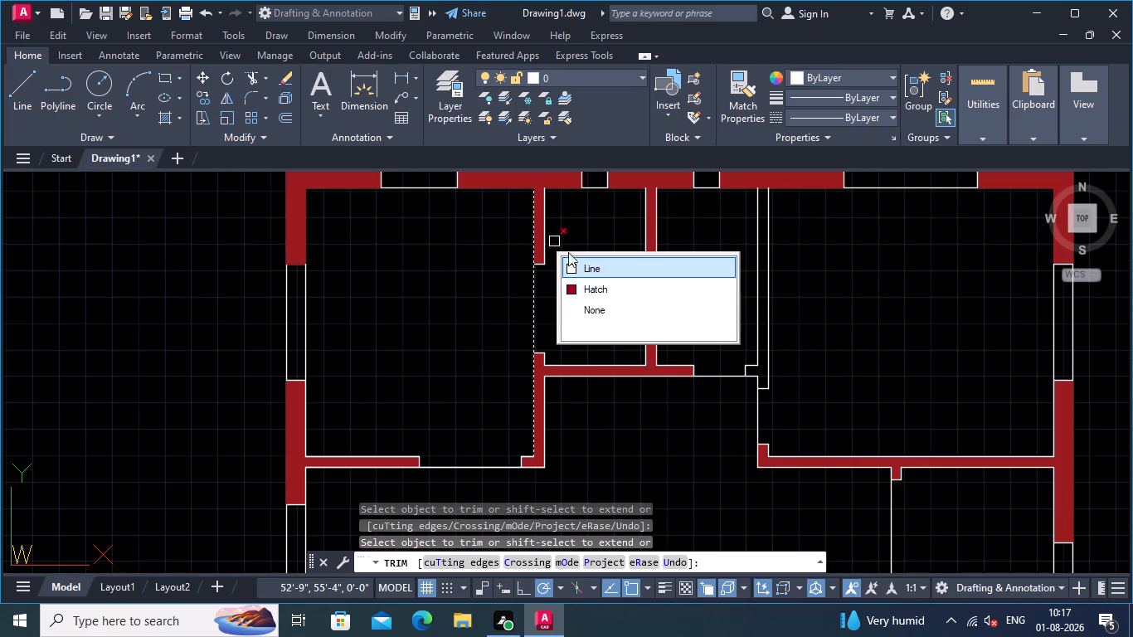
{"action": "left_click", "coordinate": [571, 267]}
{"action": "left_click", "coordinate": [549, 248]}
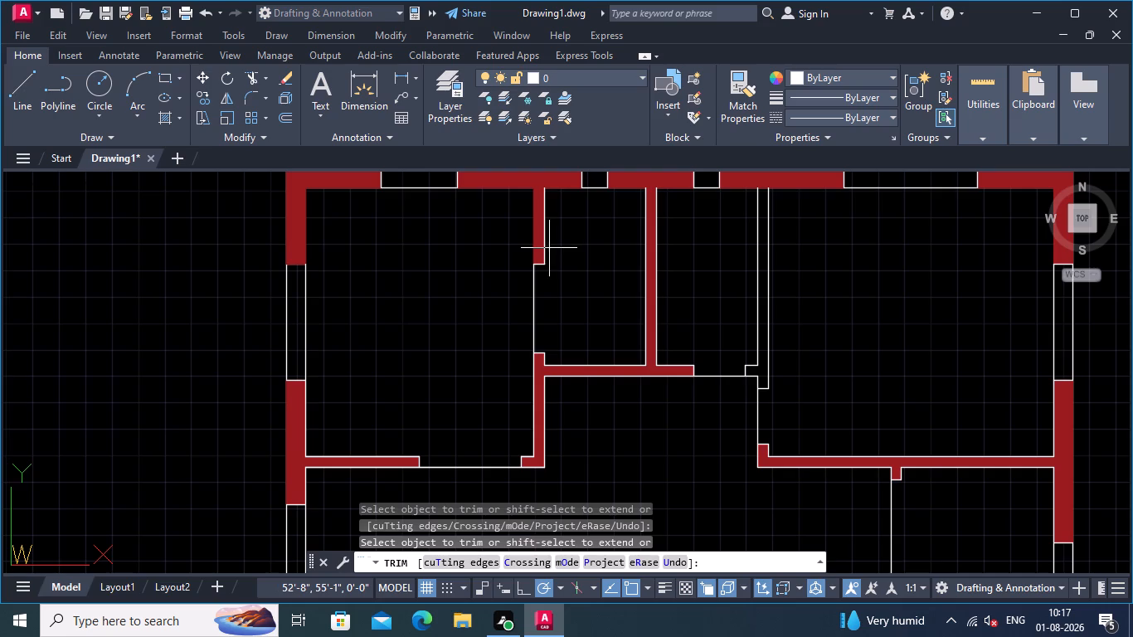
{"action": "left_click", "coordinate": [540, 244]}
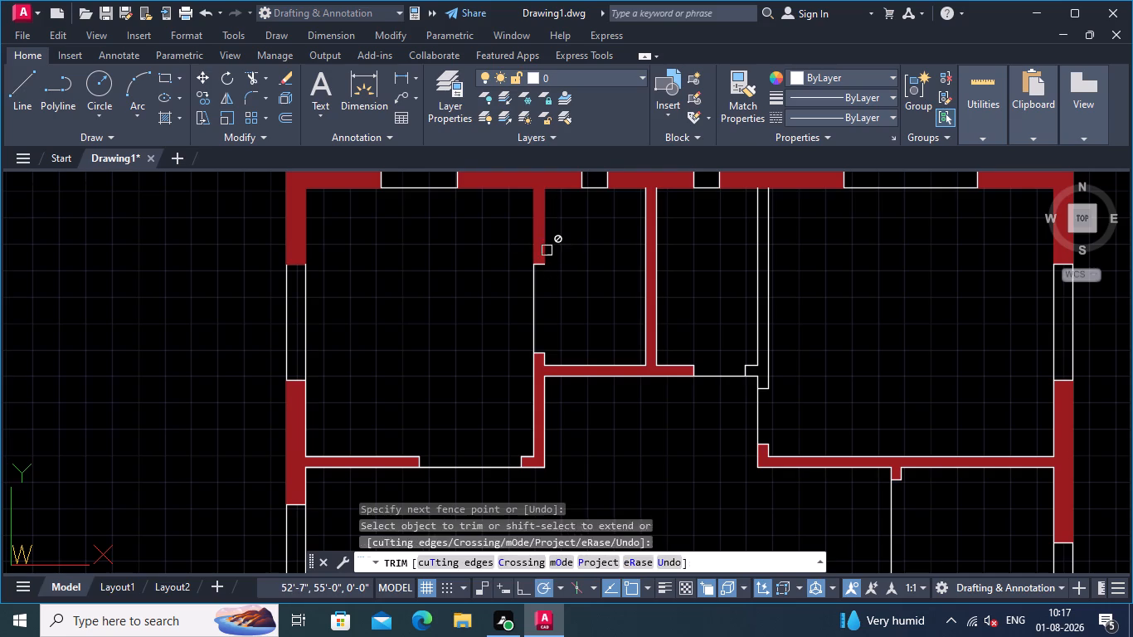
{"action": "left_click", "coordinate": [545, 263]}
{"action": "left_click", "coordinate": [584, 298]}
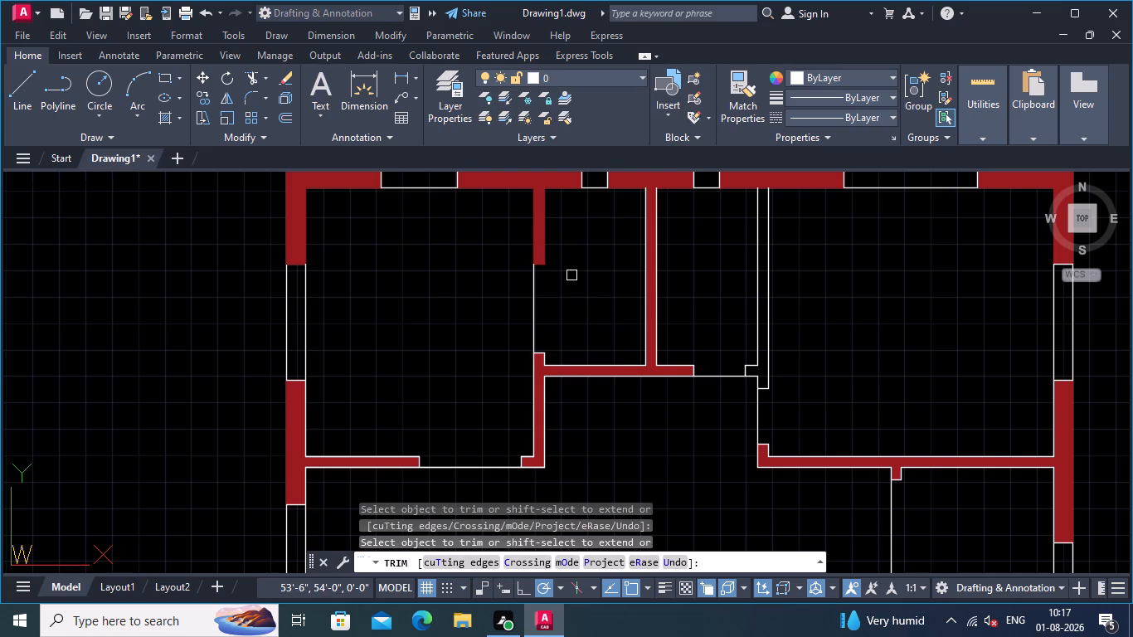
Trim the upper line and door-side end line of the hatched partition below the top-left room, and finish trimming.
{"action": "middle_click_drag", "start_coordinate": [571, 275], "coordinate": [610, 367]}
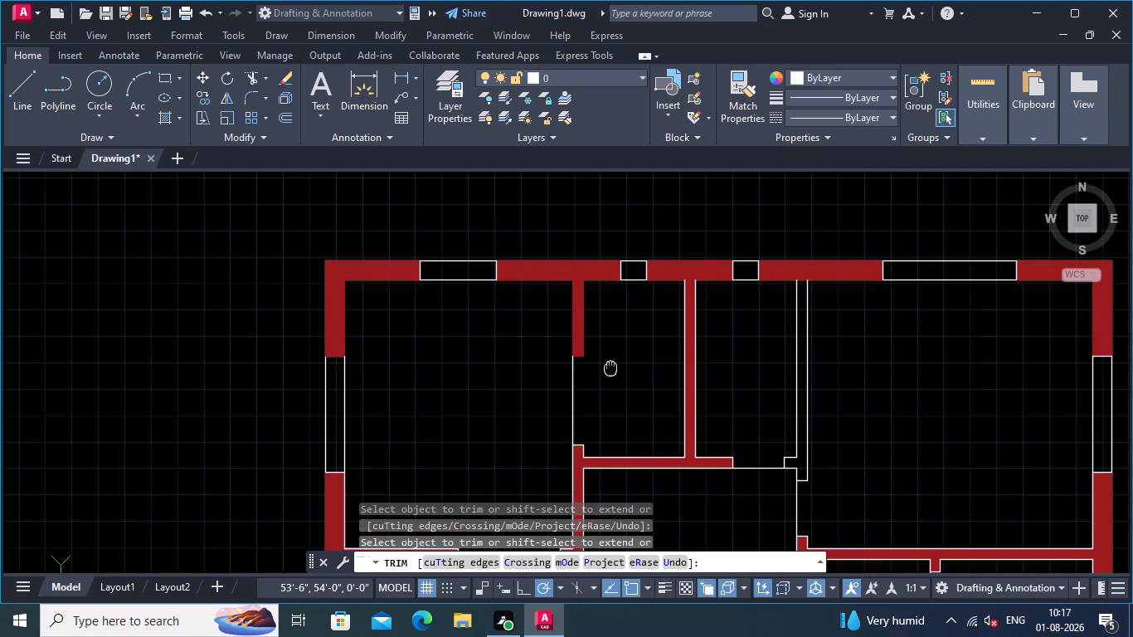
{"action": "middle_click_drag", "start_coordinate": [610, 367], "coordinate": [635, 347]}
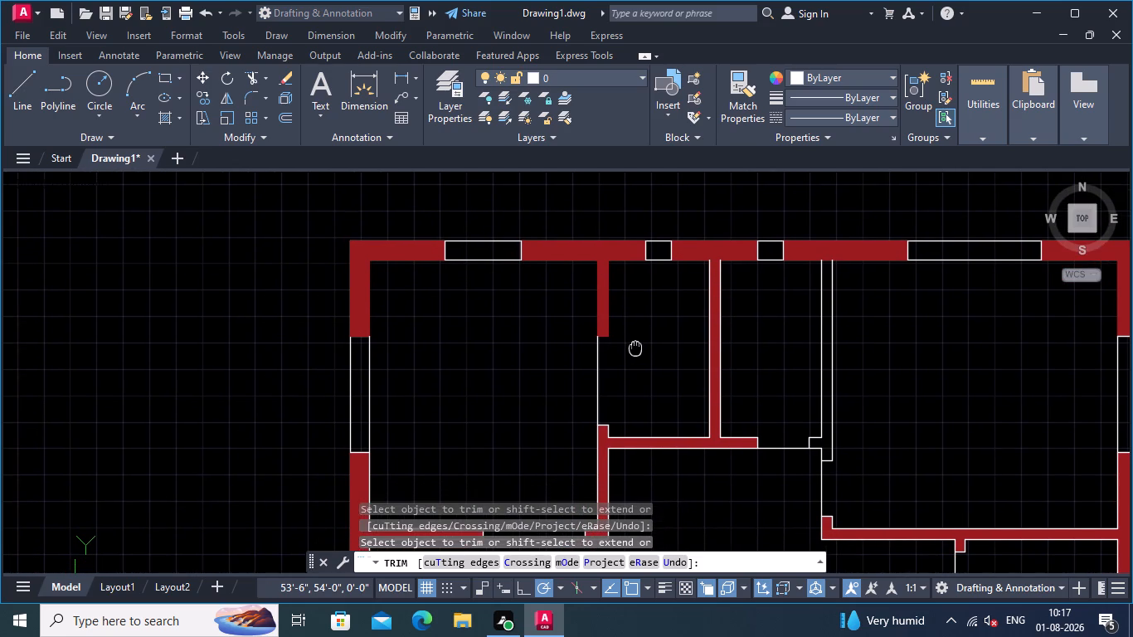
{"action": "middle_click_drag", "start_coordinate": [635, 347], "coordinate": [654, 345]}
{"action": "middle_click_drag", "start_coordinate": [543, 351], "coordinate": [591, 302]}
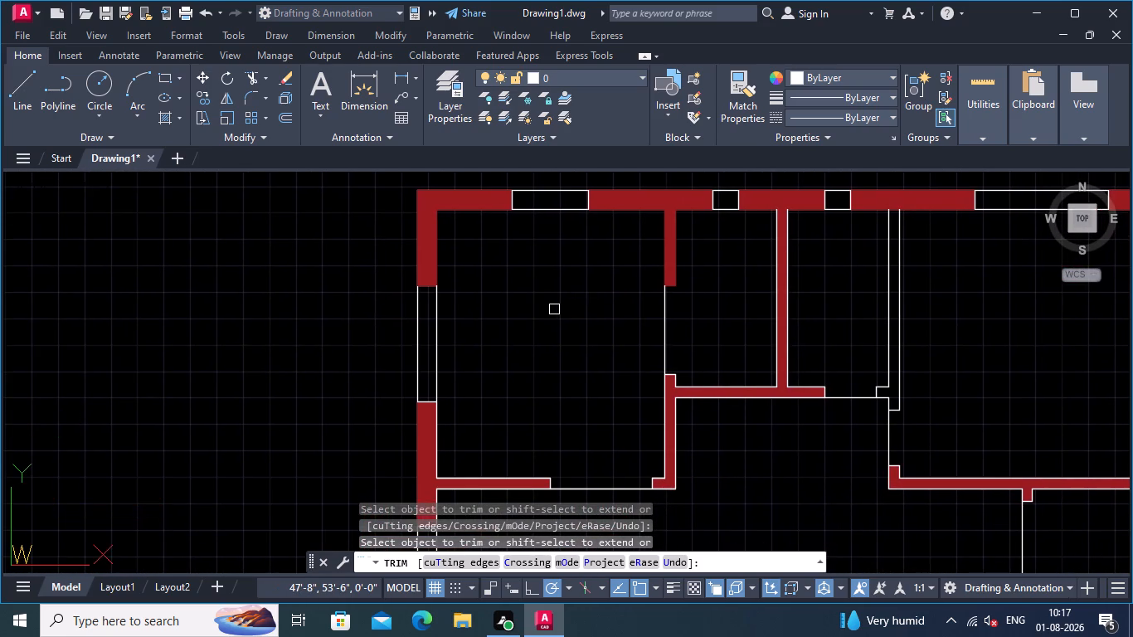
{"action": "scroll", "coordinate": [554, 309], "scroll_direction": "down", "scroll_amount": 1}
{"action": "middle_click_drag", "start_coordinate": [554, 309], "coordinate": [586, 285]}
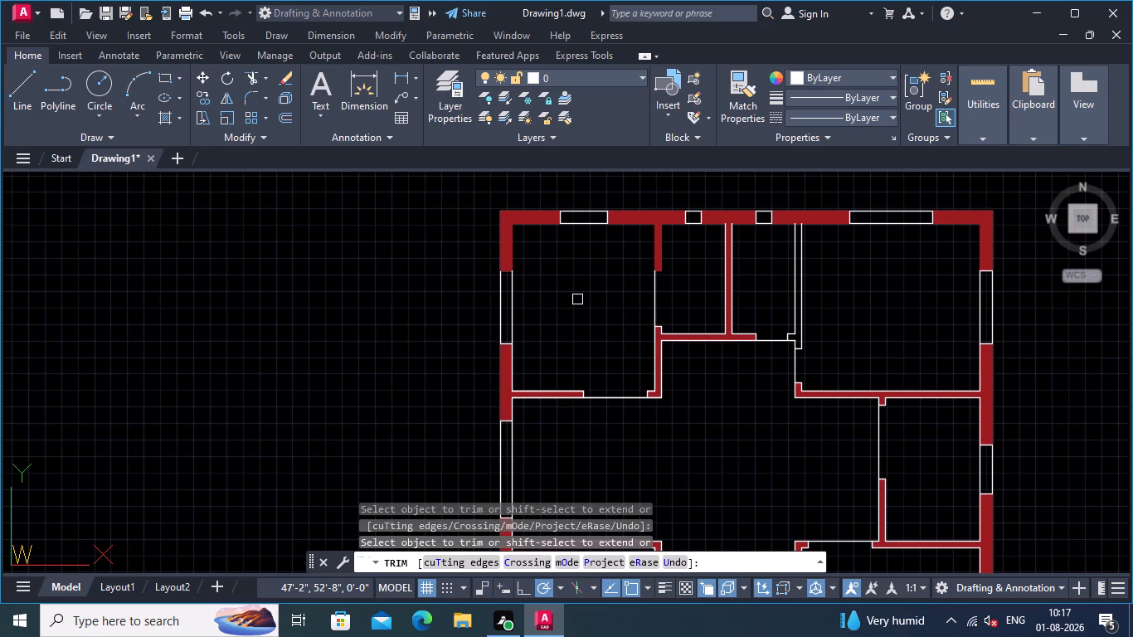
{"action": "middle_click_drag", "start_coordinate": [568, 328], "coordinate": [590, 294]}
{"action": "scroll", "coordinate": [586, 334], "scroll_direction": "up", "scroll_amount": 1}
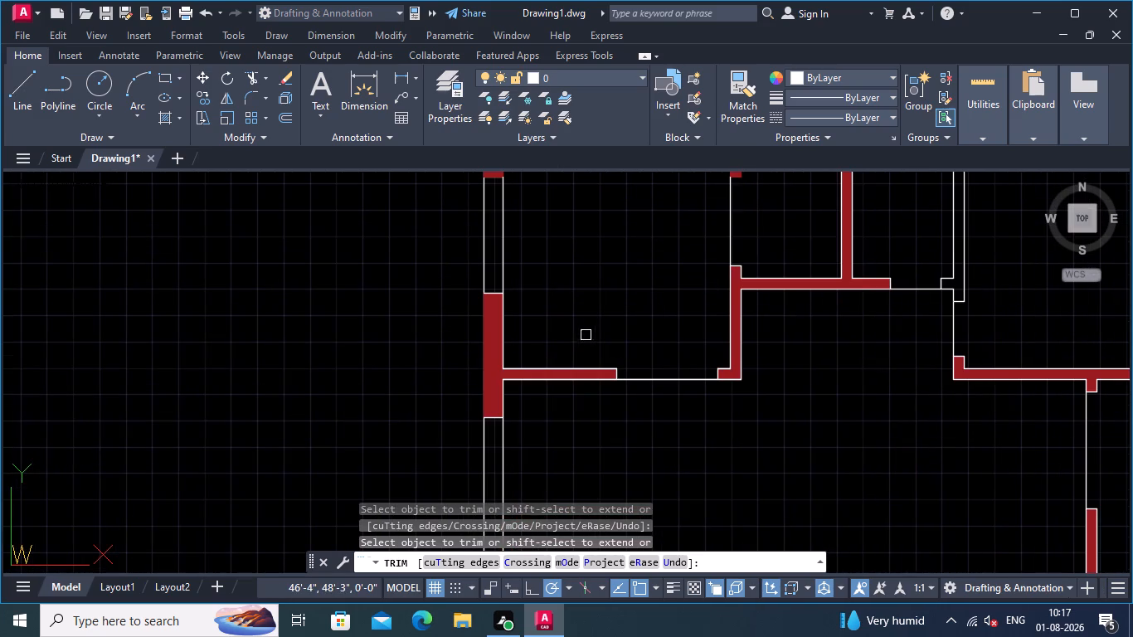
{"action": "left_click", "coordinate": [596, 367]}
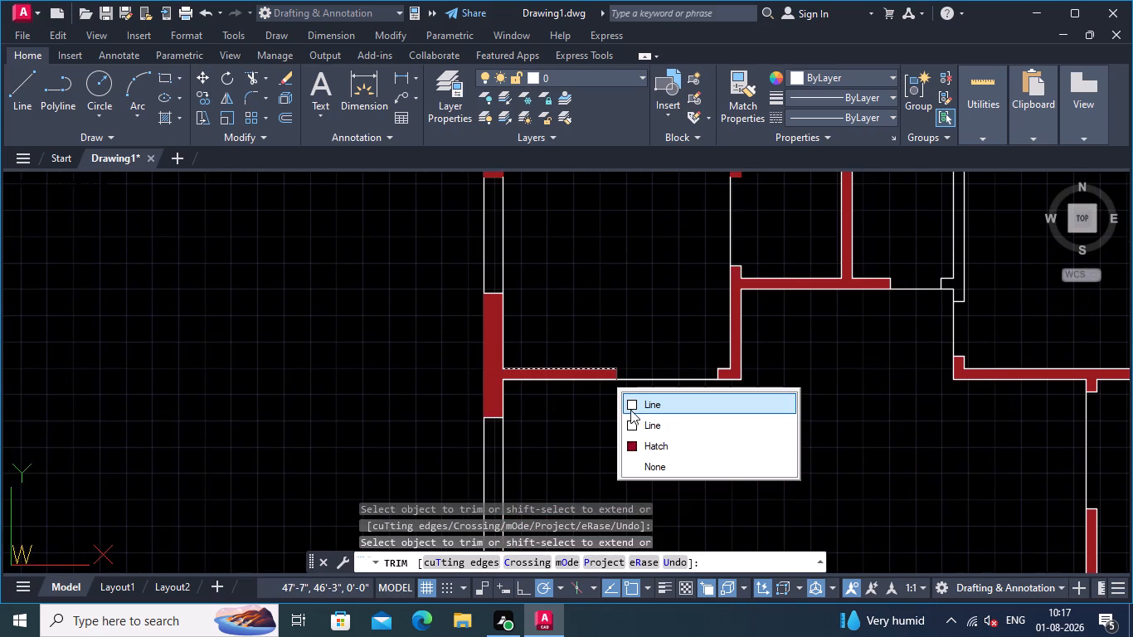
{"action": "left_click", "coordinate": [634, 406]}
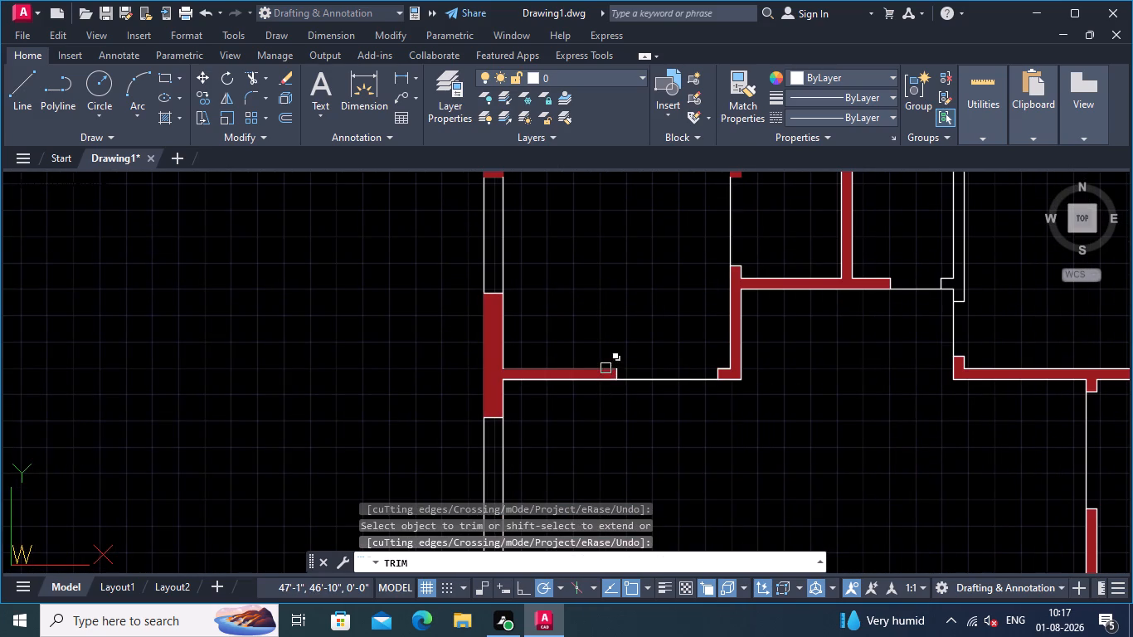
{"action": "left_click", "coordinate": [605, 368]}
{"action": "left_click", "coordinate": [638, 405]}
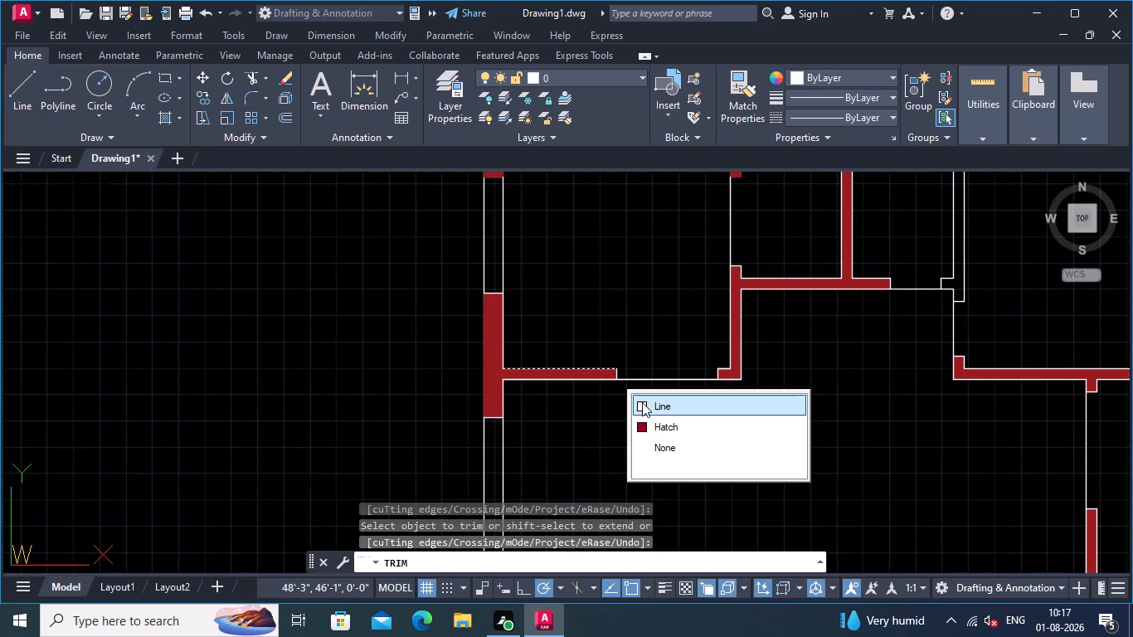
{"action": "left_click", "coordinate": [643, 402]}
{"action": "left_click", "coordinate": [644, 404]}
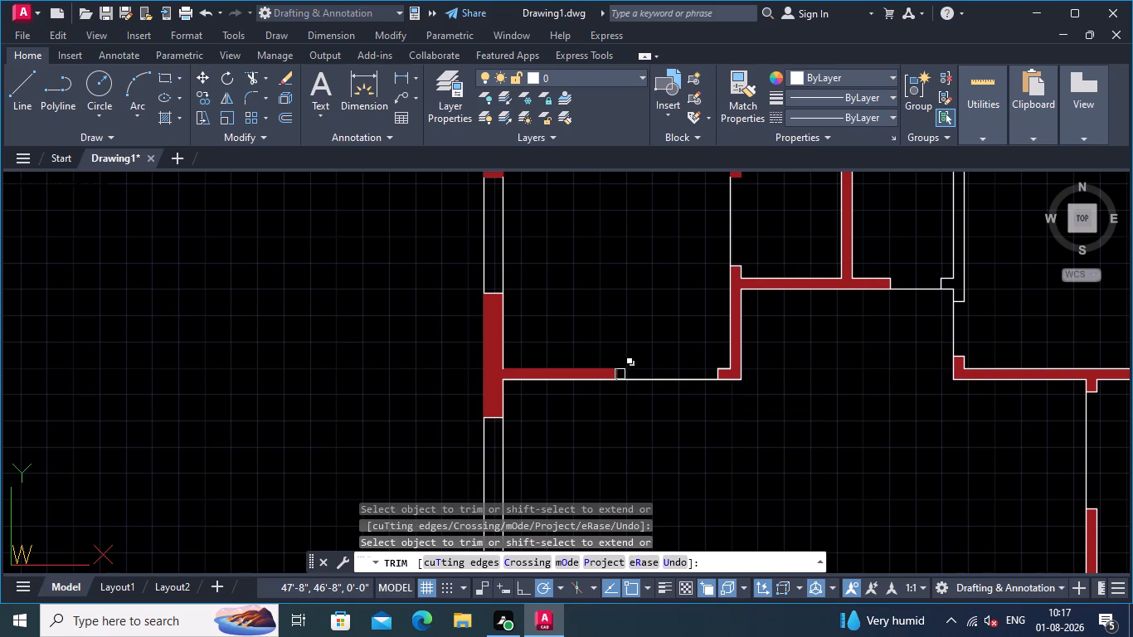
{"action": "left_click", "coordinate": [620, 372]}
{"action": "left_click", "coordinate": [656, 408]}
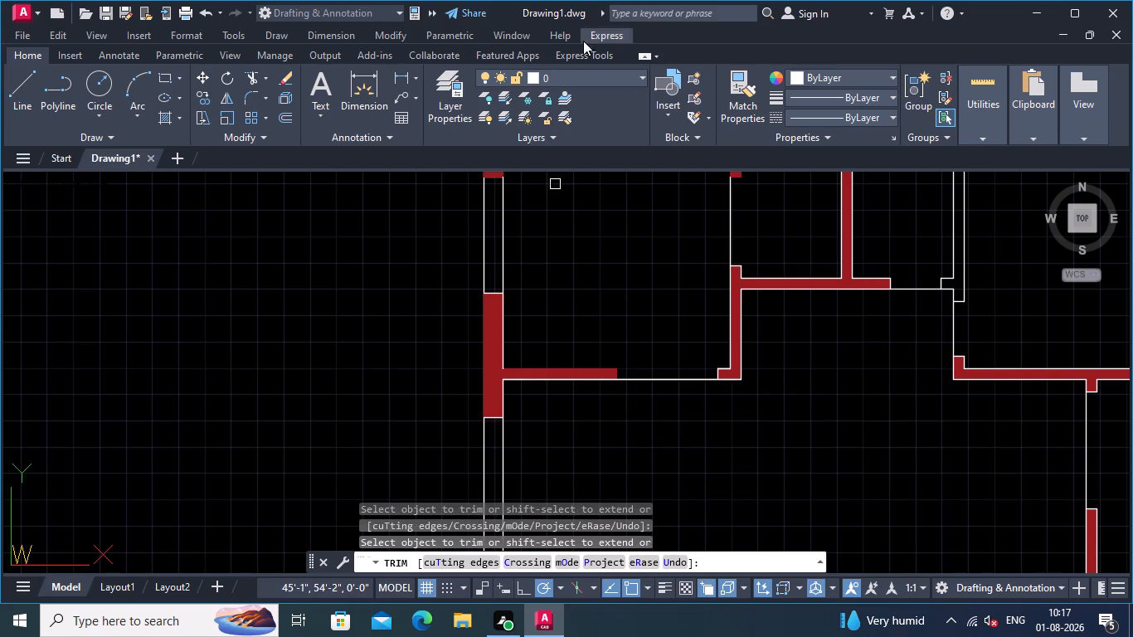
{"action": "scroll", "coordinate": [588, 216], "scroll_direction": "down", "scroll_amount": 1}
{"action": "middle_click_drag", "start_coordinate": [597, 234], "coordinate": [575, 192]}
{"action": "scroll", "coordinate": [575, 211], "scroll_direction": "down", "scroll_amount": 1}
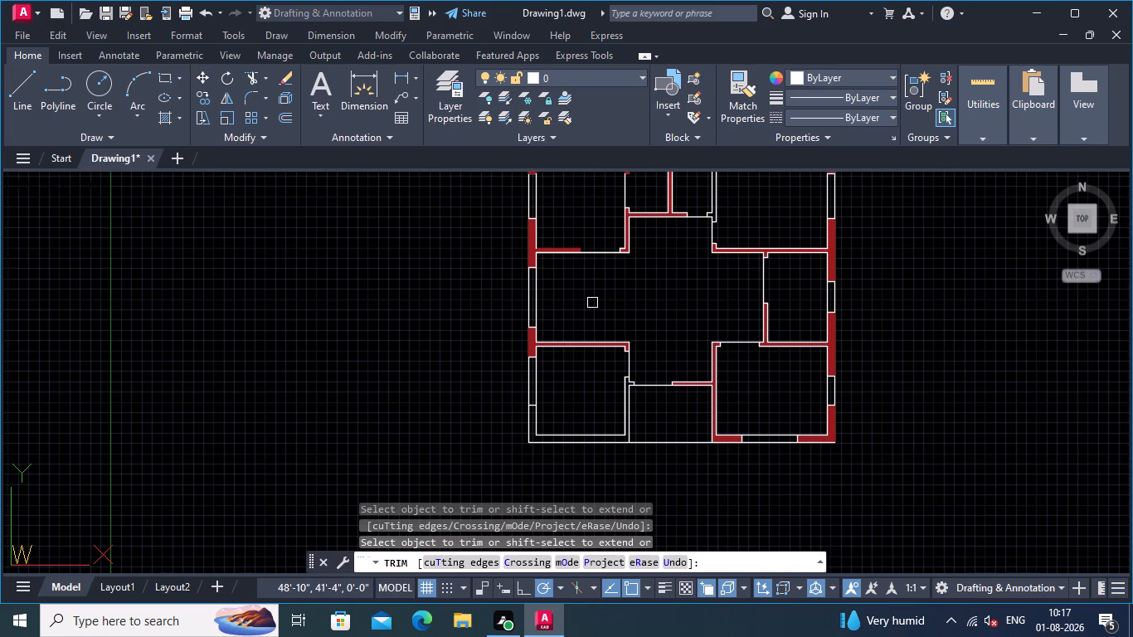
{"action": "key", "text": "Return"}
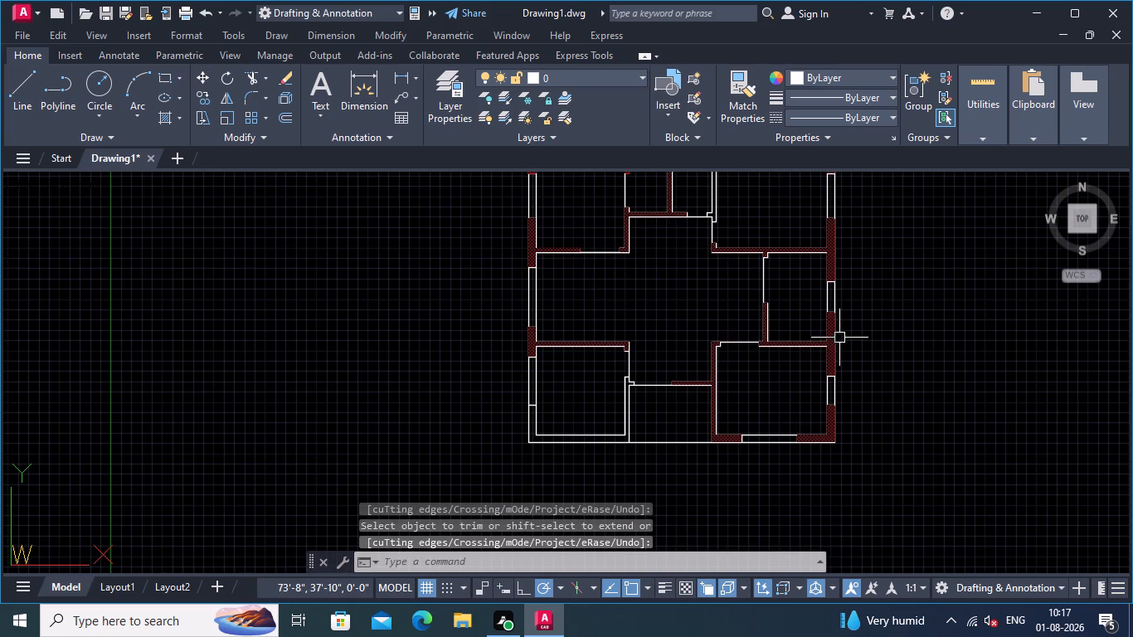
{"action": "key", "text": "Escape"}
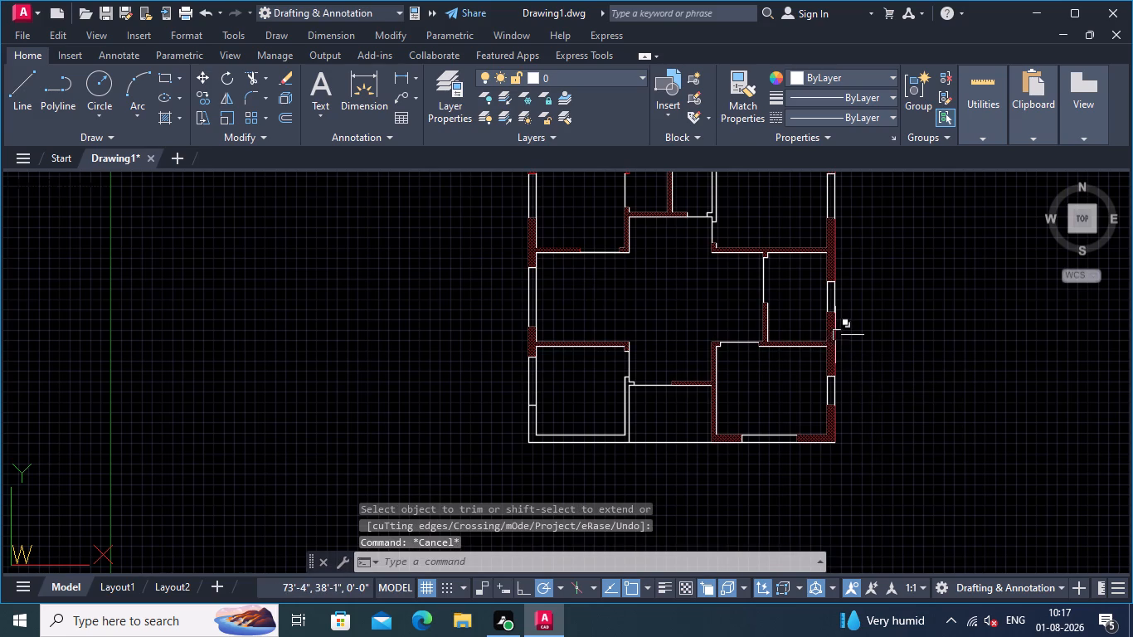
{"action": "key", "text": "Escape"}
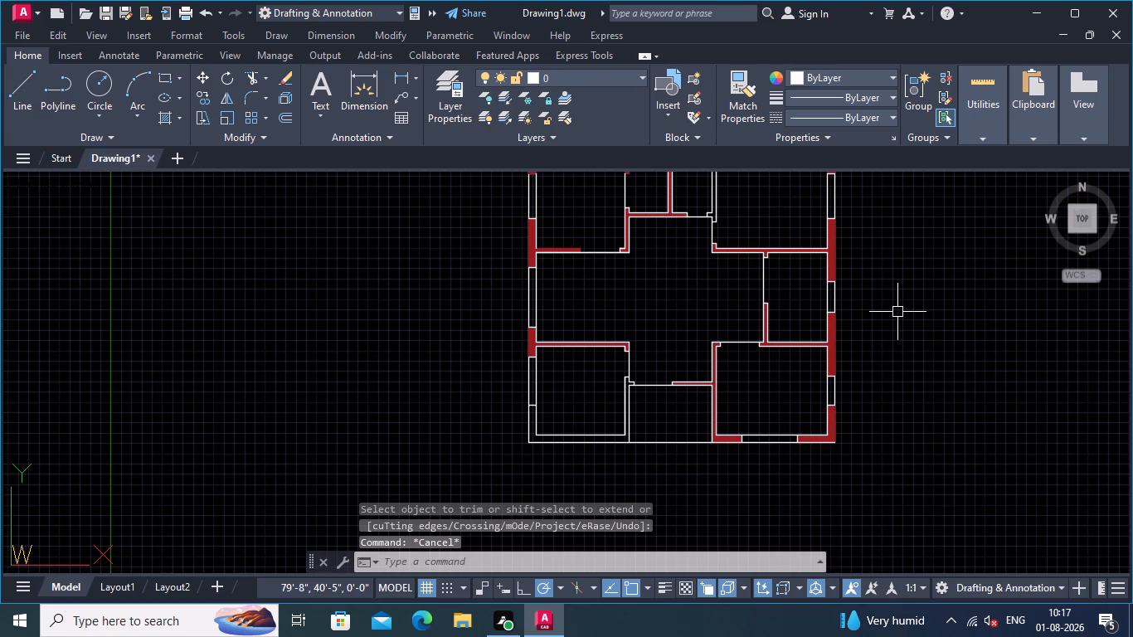
Examine the whole floor plan for the hatched walls and the remaining outlines, including the unhatched bottom-left area.
{"action": "scroll", "coordinate": [851, 345], "scroll_direction": "up", "scroll_amount": 2}
{"action": "scroll", "coordinate": [846, 327], "scroll_direction": "down", "scroll_amount": 2}
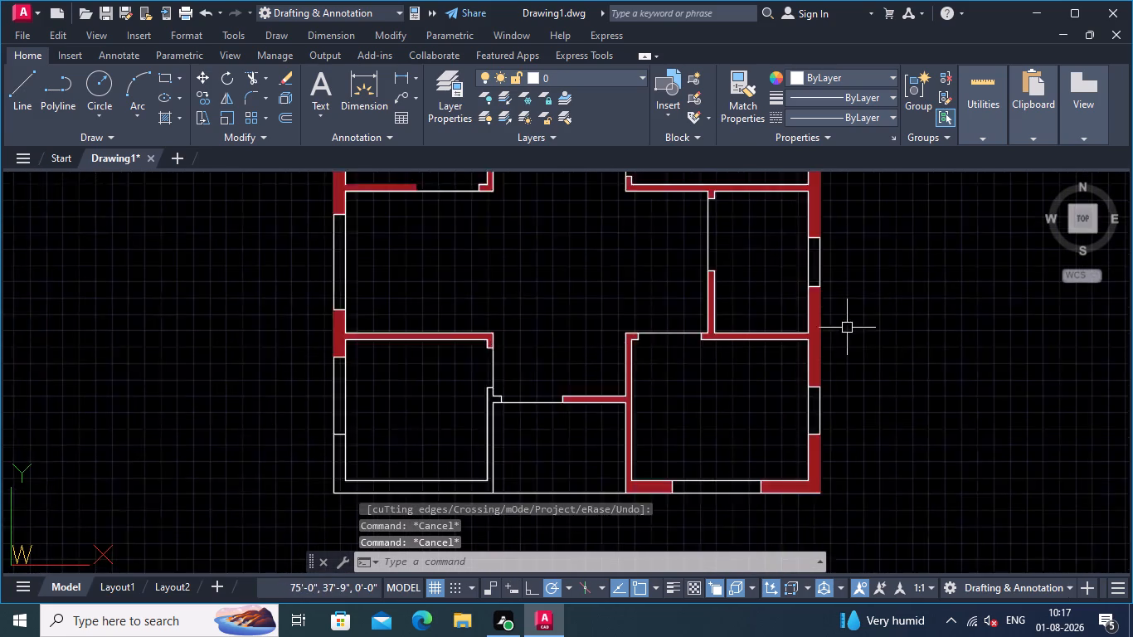
{"action": "middle_click_drag", "start_coordinate": [865, 357], "coordinate": [890, 284]}
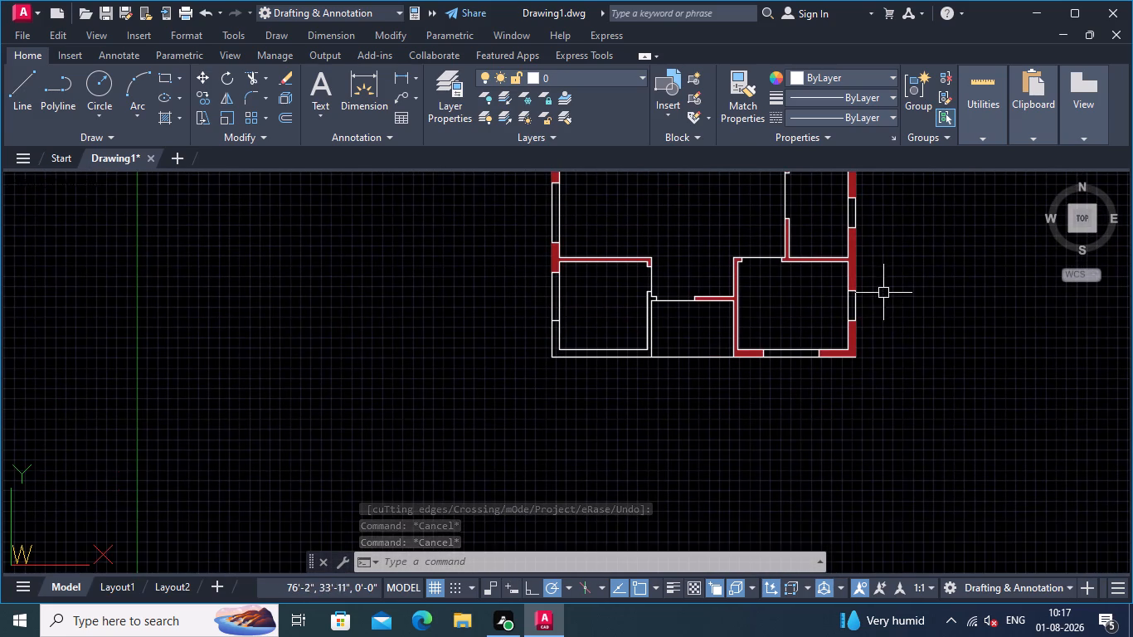
{"action": "middle_click_drag", "start_coordinate": [787, 323], "coordinate": [893, 338]}
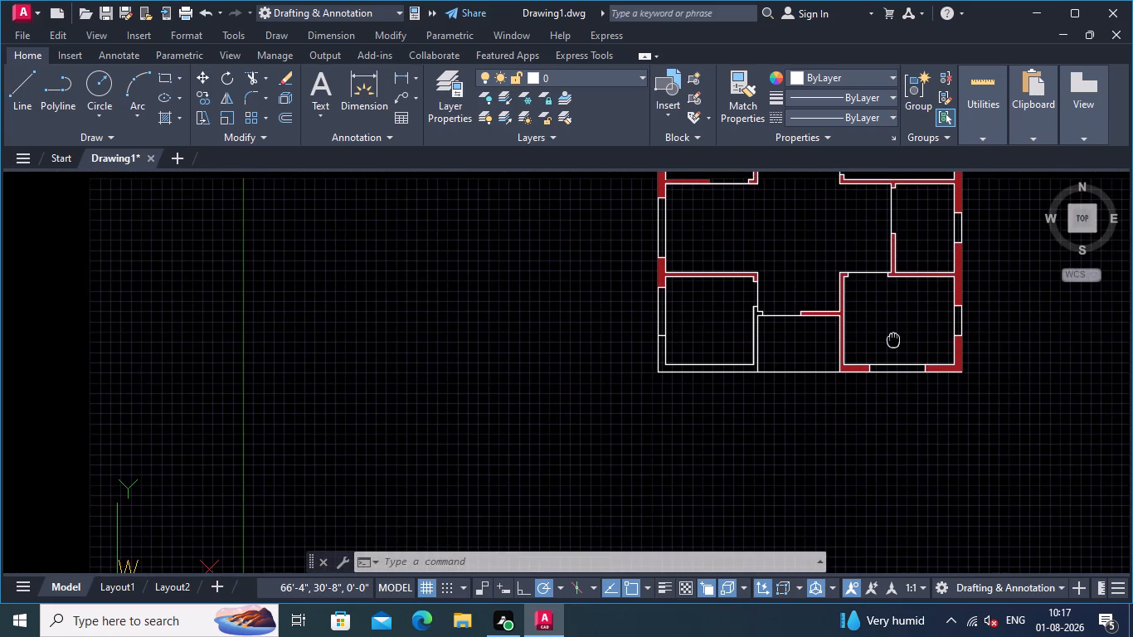
{"action": "middle_click_drag", "start_coordinate": [893, 338], "coordinate": [857, 367]}
{"action": "middle_click_drag", "start_coordinate": [852, 382], "coordinate": [869, 430]}
{"action": "middle_click_drag", "start_coordinate": [798, 294], "coordinate": [776, 432]}
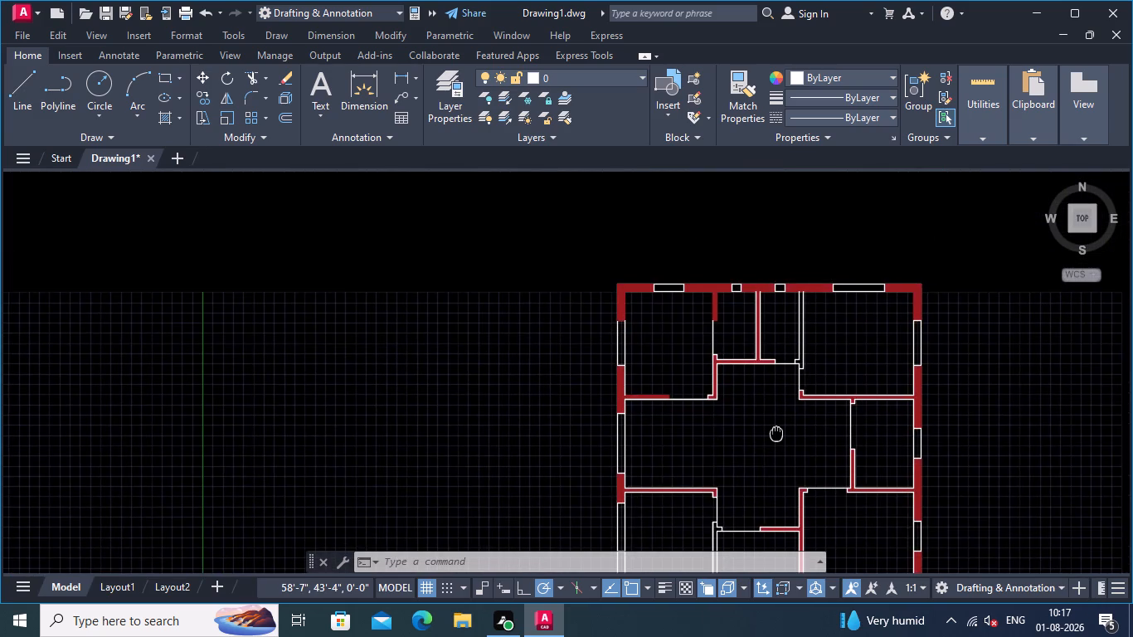
{"action": "middle_click_drag", "start_coordinate": [776, 432], "coordinate": [772, 366]}
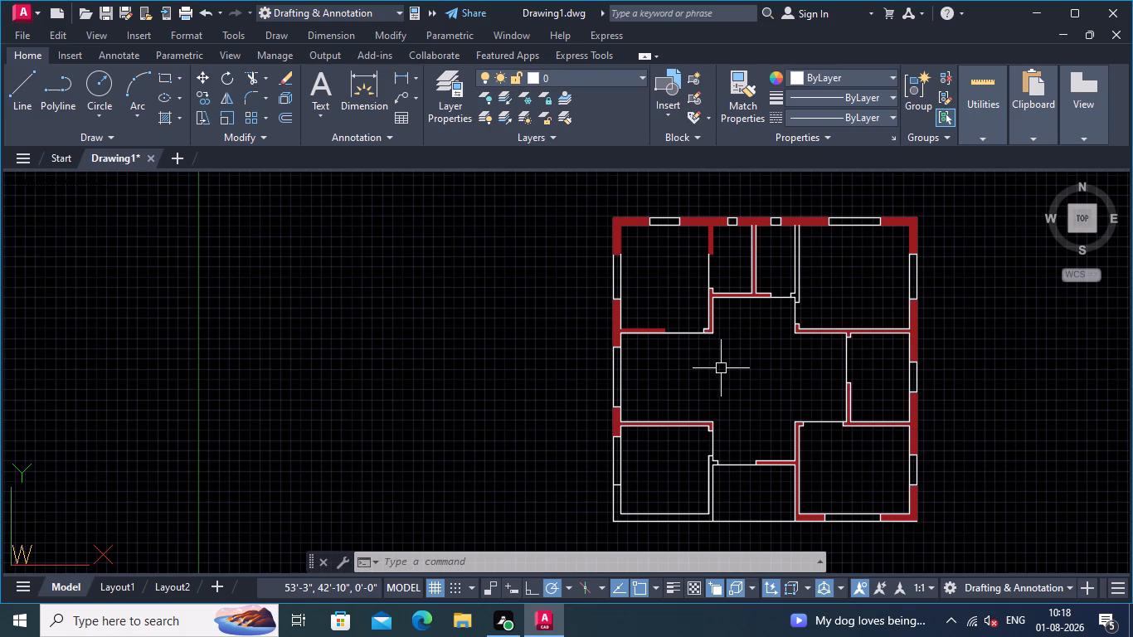
{"action": "middle_click_drag", "start_coordinate": [718, 369], "coordinate": [779, 340]}
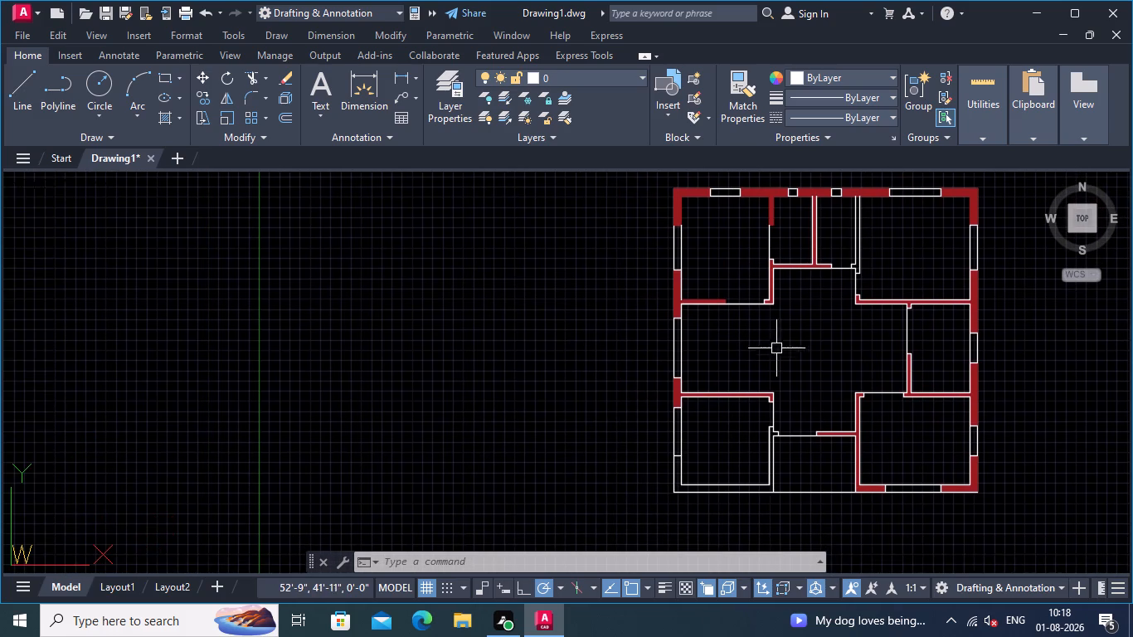
{"action": "middle_click_drag", "start_coordinate": [776, 359], "coordinate": [784, 329]}
{"action": "scroll", "coordinate": [773, 338], "scroll_direction": "up", "scroll_amount": 1}
{"action": "scroll", "coordinate": [773, 338], "scroll_direction": "down", "scroll_amount": 1}
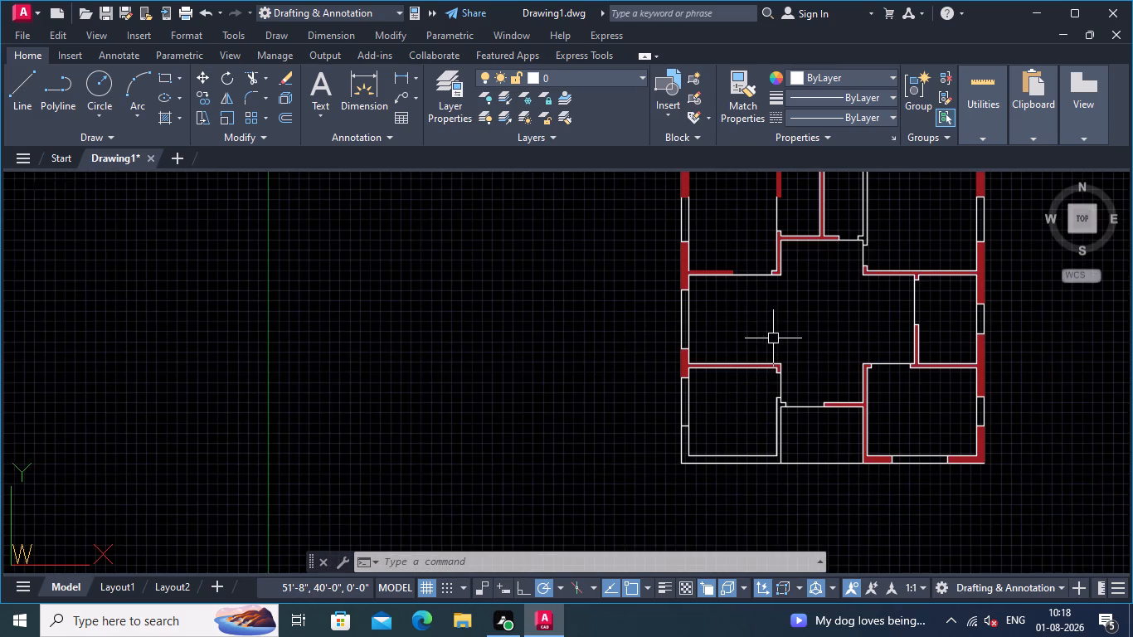
{"action": "middle_click_drag", "start_coordinate": [773, 338], "coordinate": [744, 291]}
{"action": "middle_click_drag", "start_coordinate": [748, 295], "coordinate": [849, 270]}
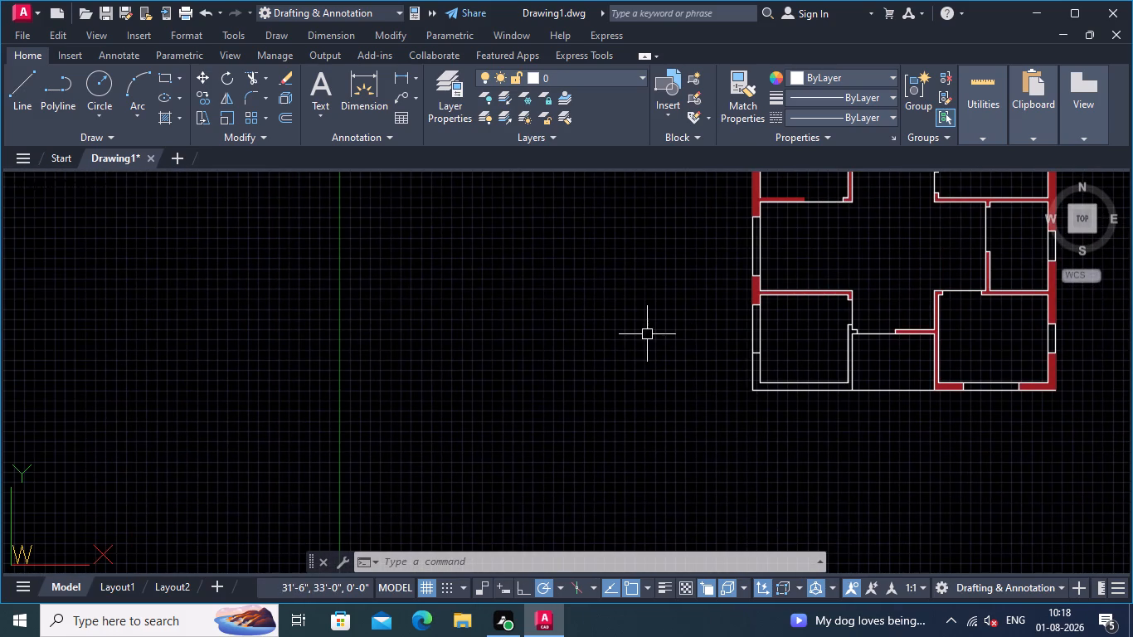
Offset the inner lines of the bottom-left room's left and right walls 3' into the room.
{"action": "key", "text": "o"}
{"action": "type", "text": "FF"}
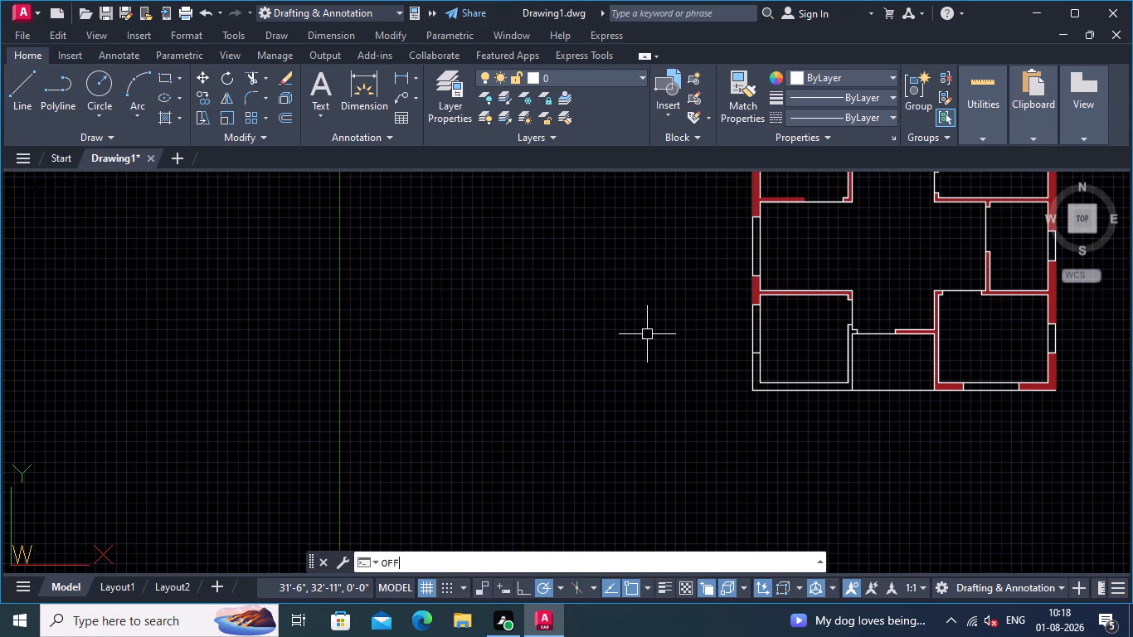
{"action": "key", "text": "Return"}
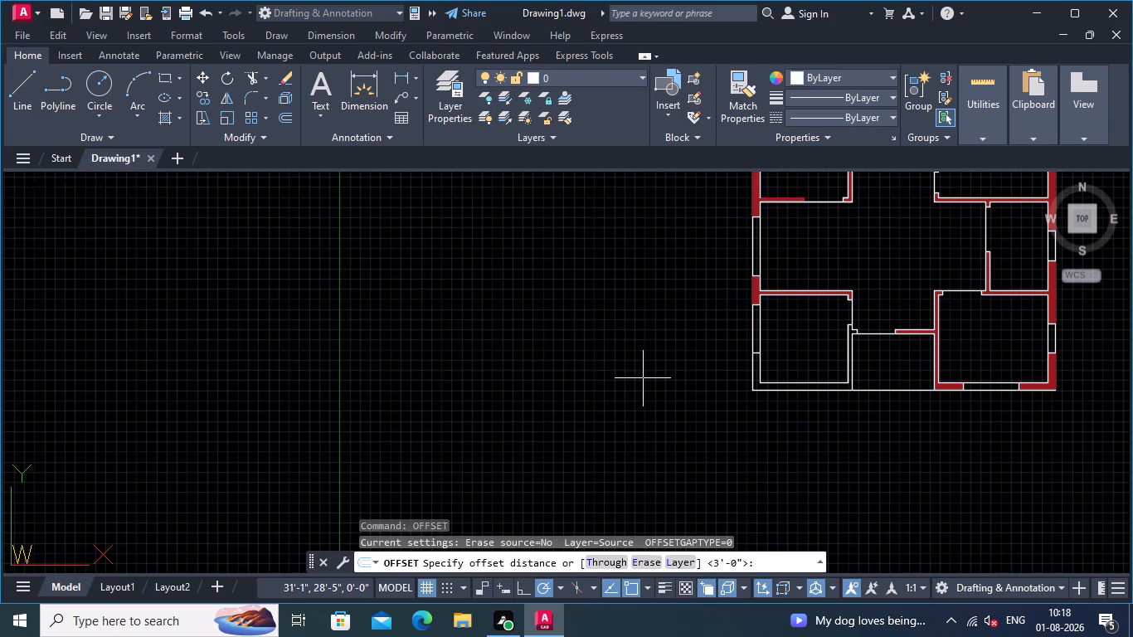
{"action": "middle_click_drag", "start_coordinate": [776, 421], "coordinate": [706, 451]}
{"action": "scroll", "coordinate": [716, 408], "scroll_direction": "up", "scroll_amount": 2}
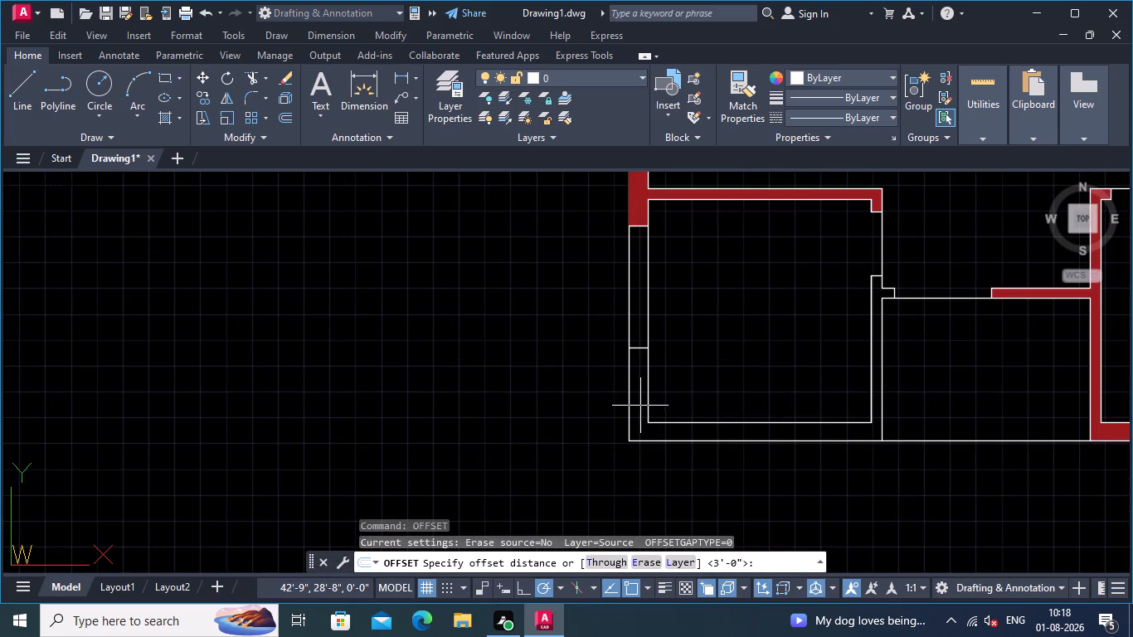
{"action": "left_click_drag", "start_coordinate": [647, 407], "coordinate": [656, 408]}
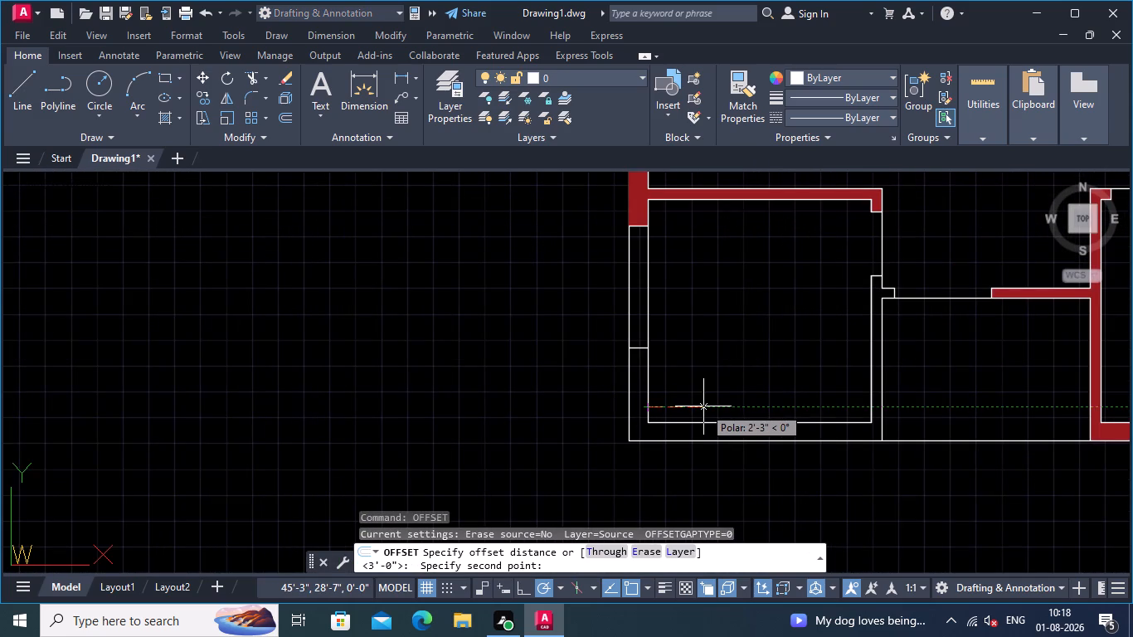
{"action": "type", "text": "3'"}
{"action": "key", "text": "Return"}
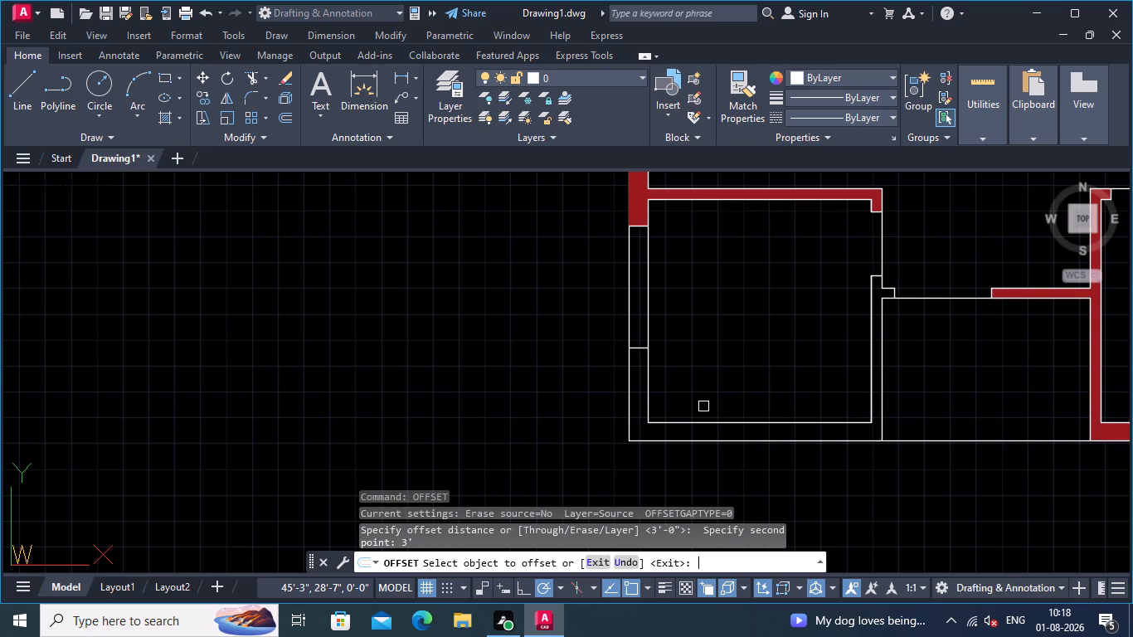
{"action": "left_click", "coordinate": [652, 410]}
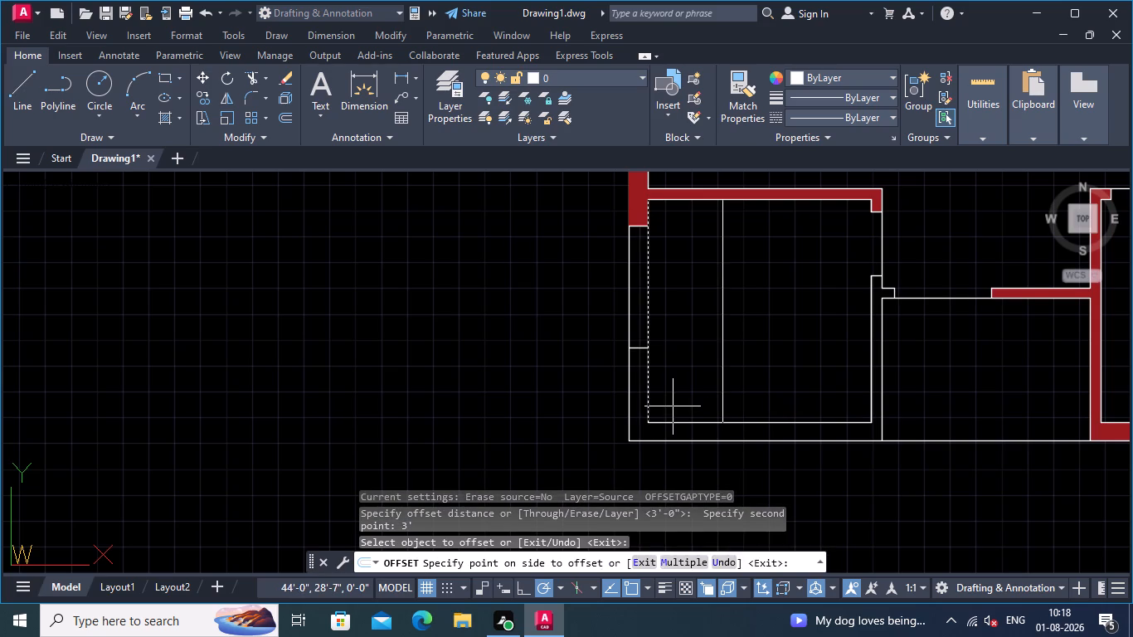
{"action": "left_click", "coordinate": [673, 406]}
{"action": "left_click", "coordinate": [868, 403]}
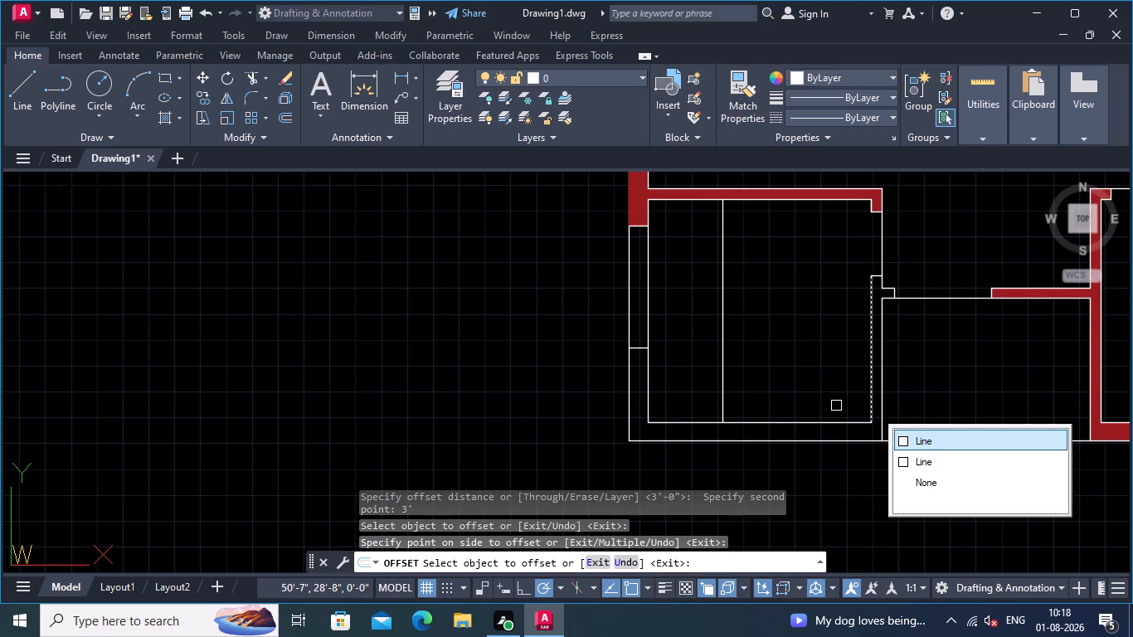
{"action": "left_click", "coordinate": [901, 444]}
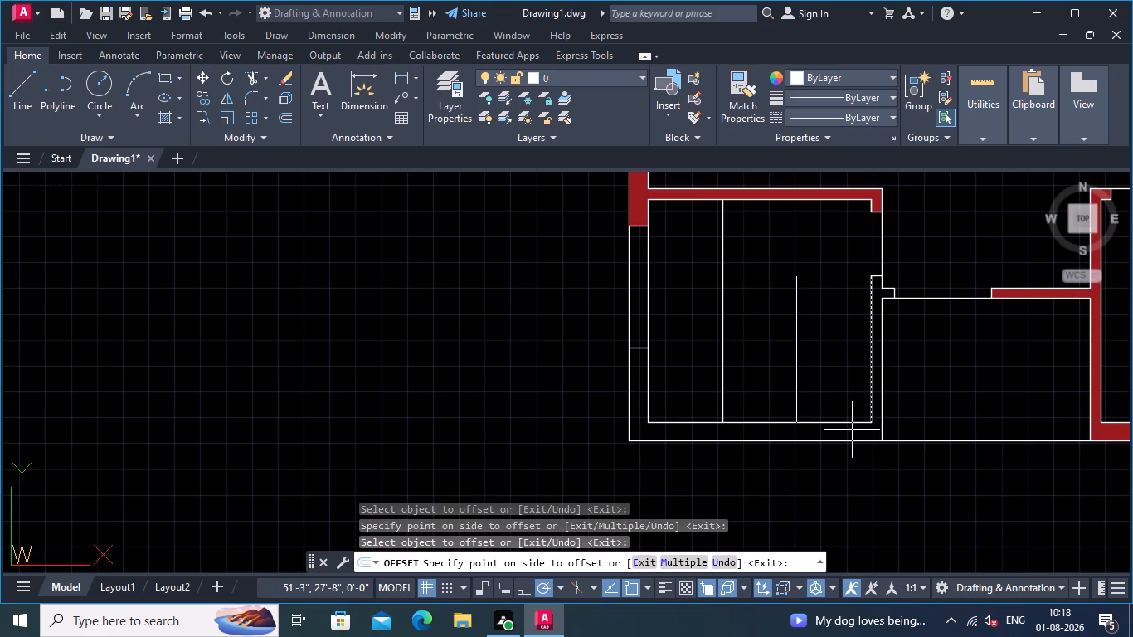
{"action": "left_click", "coordinate": [852, 430]}
{"action": "key", "text": "Return"}
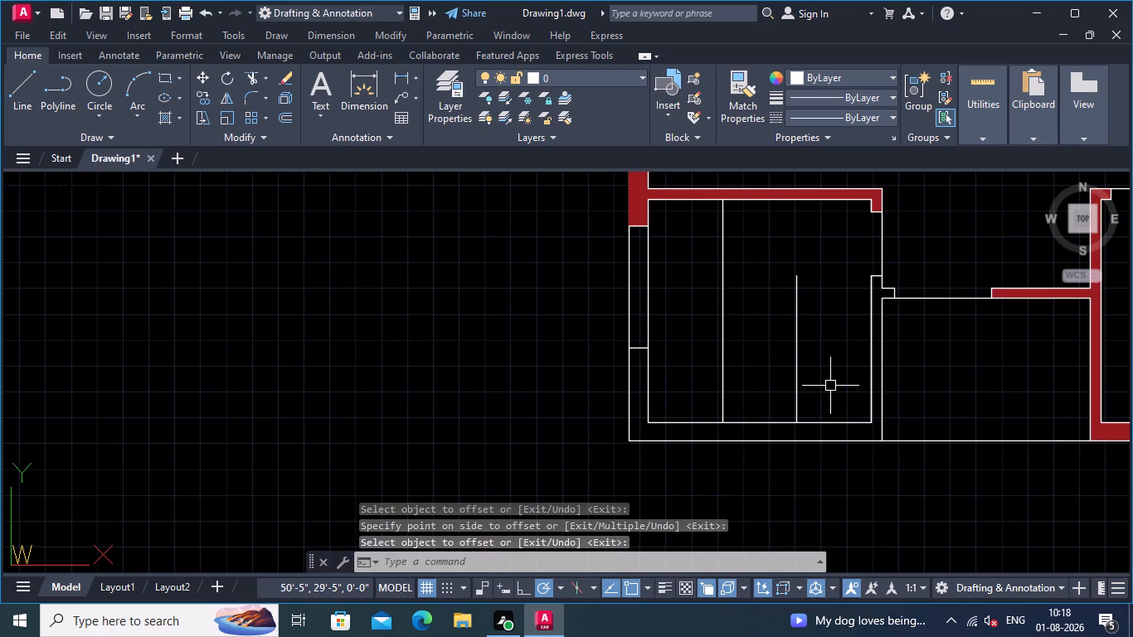
Extend both offset lines in the bottom-left room down to the outer line of the bottom wall.
{"action": "type", "text": "EX"}
{"action": "key", "text": "Return"}
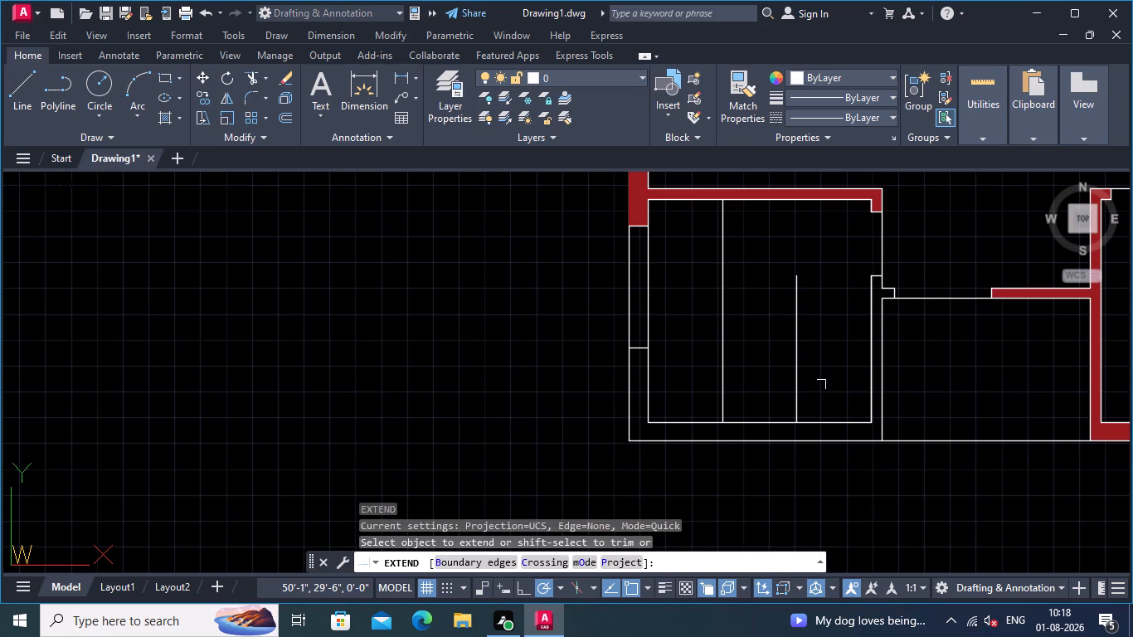
{"action": "left_click", "coordinate": [799, 402]}
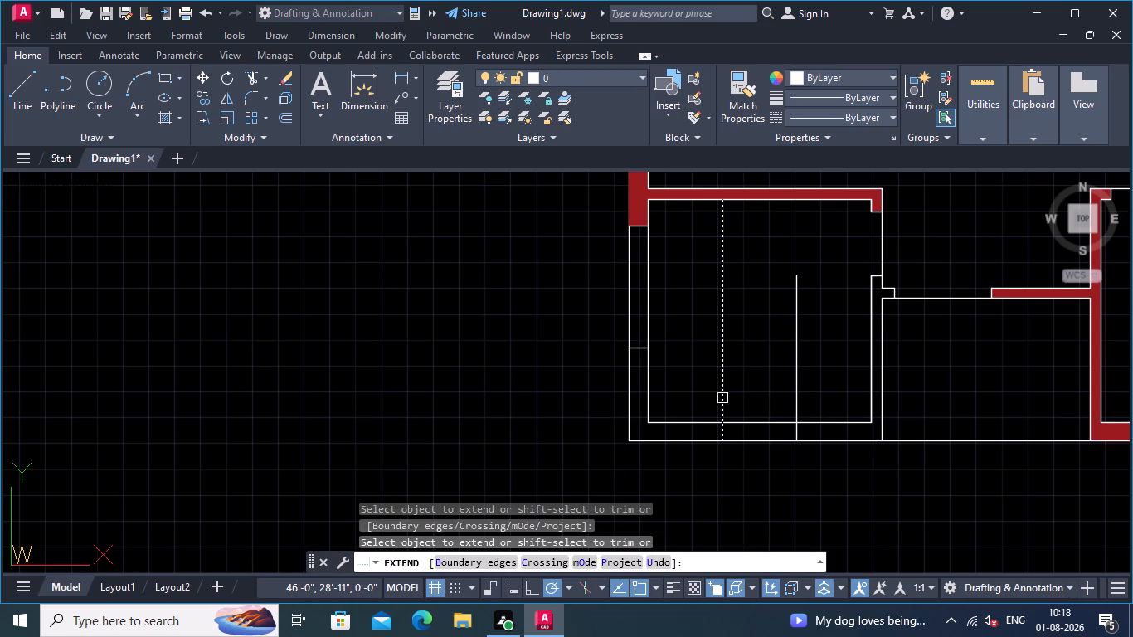
{"action": "left_click", "coordinate": [722, 398]}
{"action": "key", "text": "Return"}
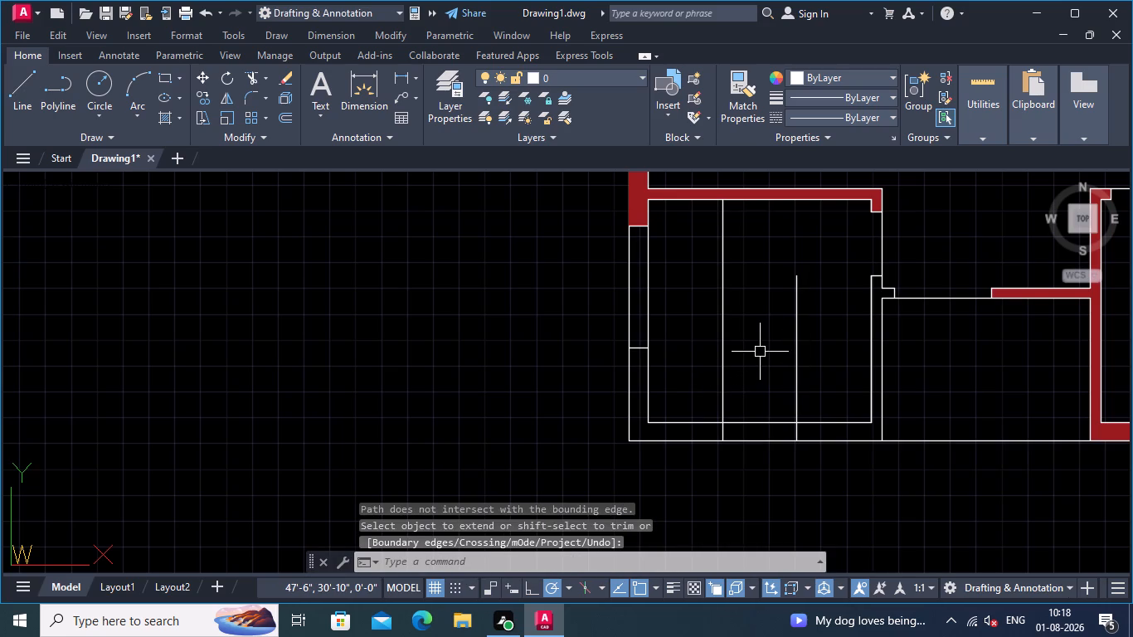
Trim both offset lines inside the bottom-left room, keeping only the window jambs within the bottom wall.
{"action": "type", "text": "TR"}
{"action": "key", "text": "Return"}
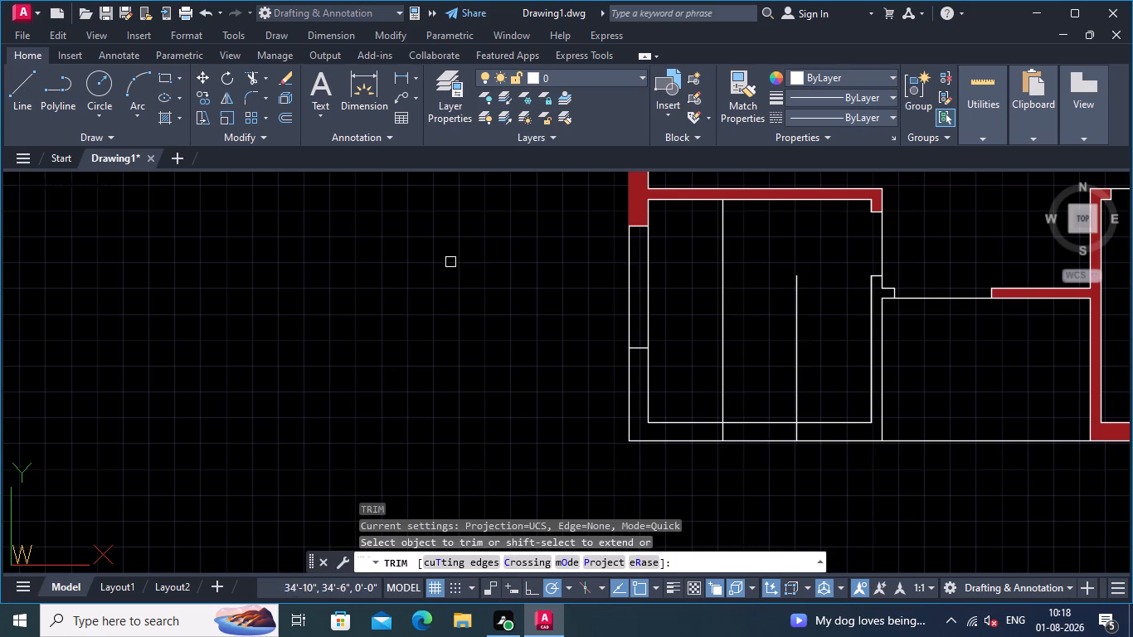
{"action": "left_click", "coordinate": [810, 343]}
{"action": "left_click", "coordinate": [707, 347]}
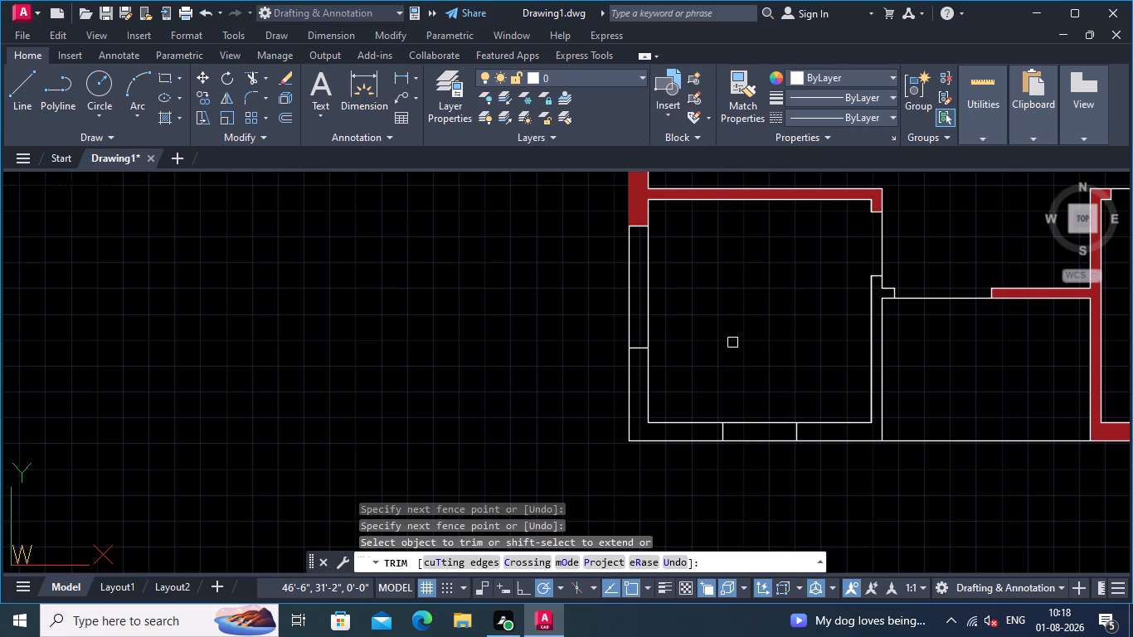
{"action": "middle_click_drag", "start_coordinate": [746, 349], "coordinate": [761, 308]}
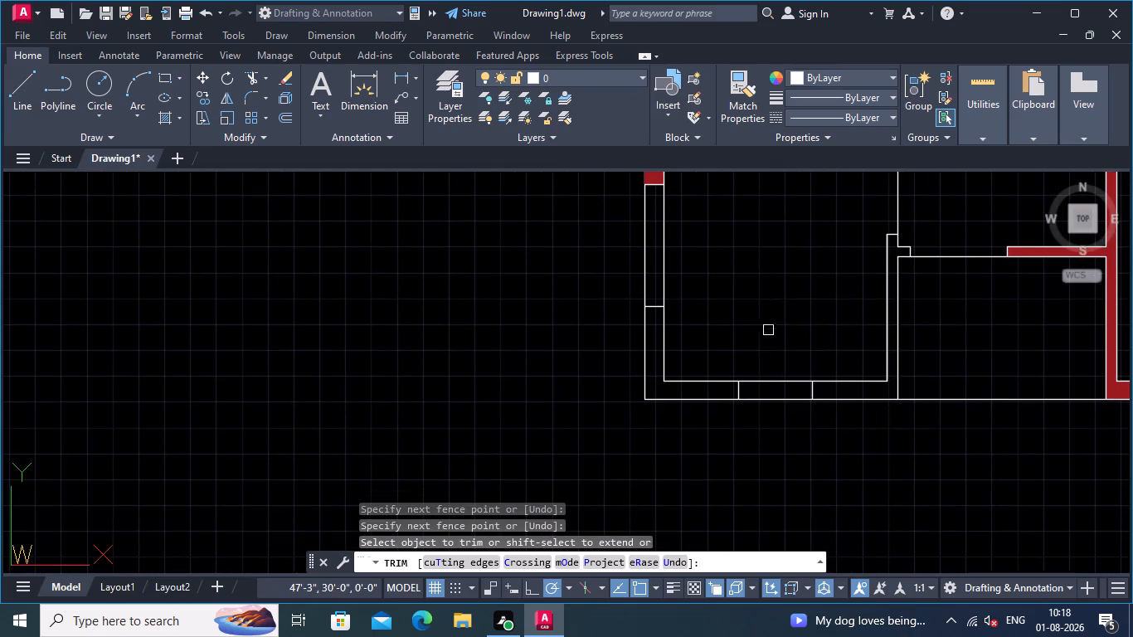
{"action": "key", "text": "Return"}
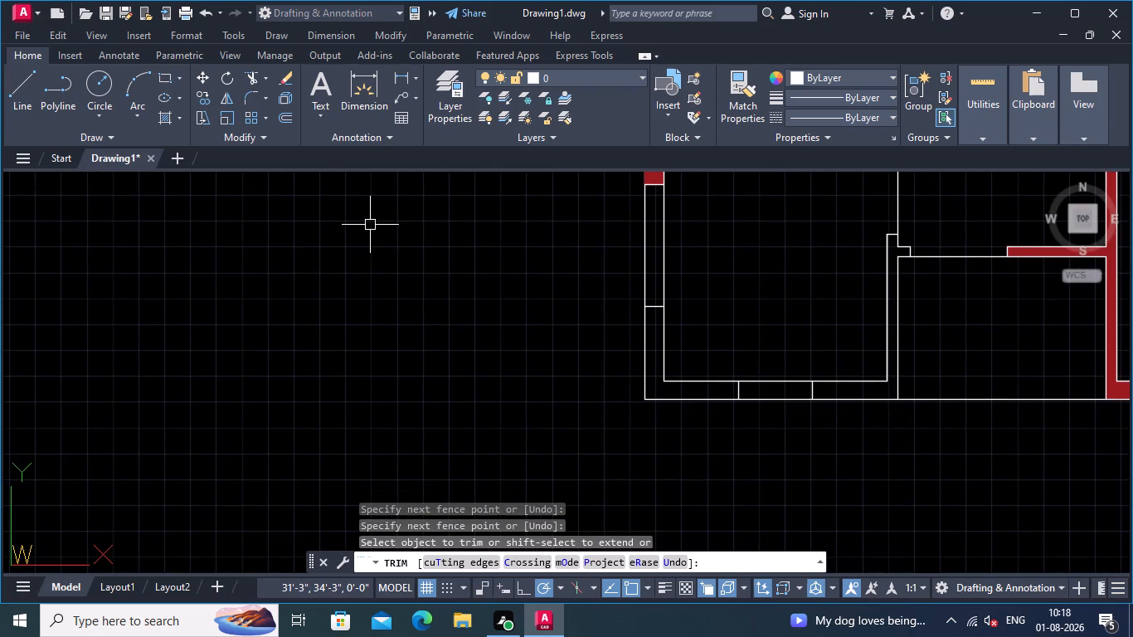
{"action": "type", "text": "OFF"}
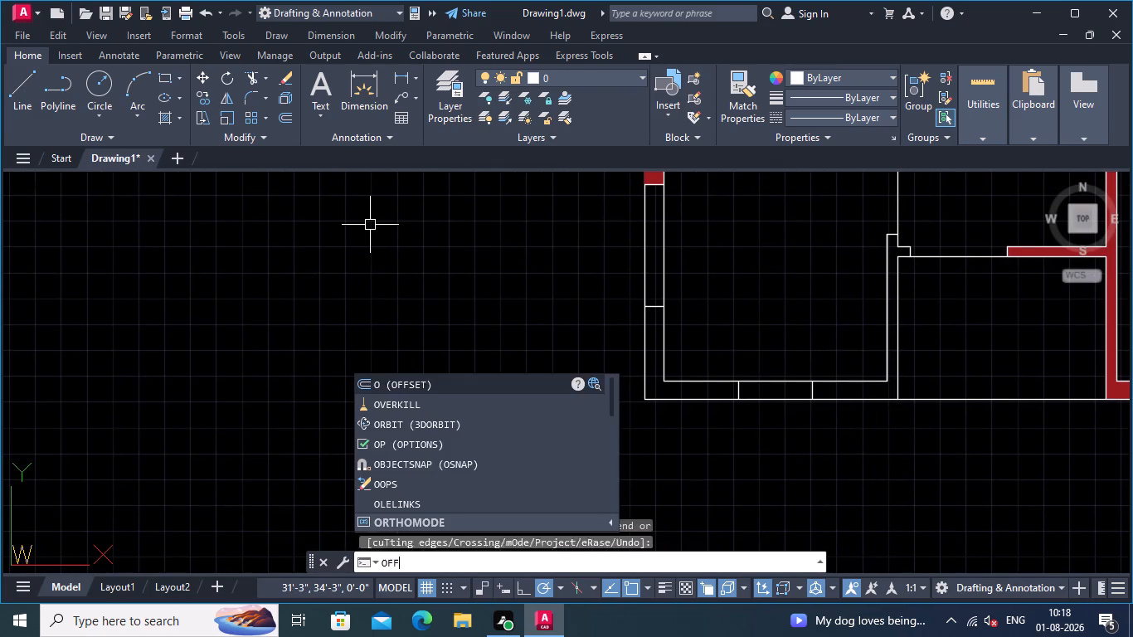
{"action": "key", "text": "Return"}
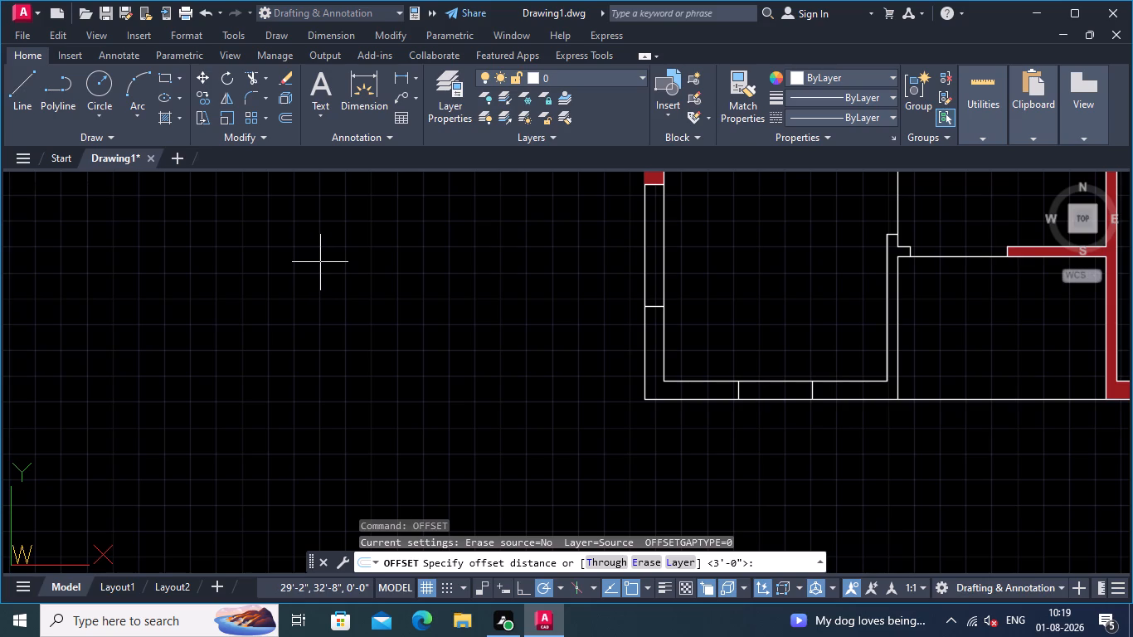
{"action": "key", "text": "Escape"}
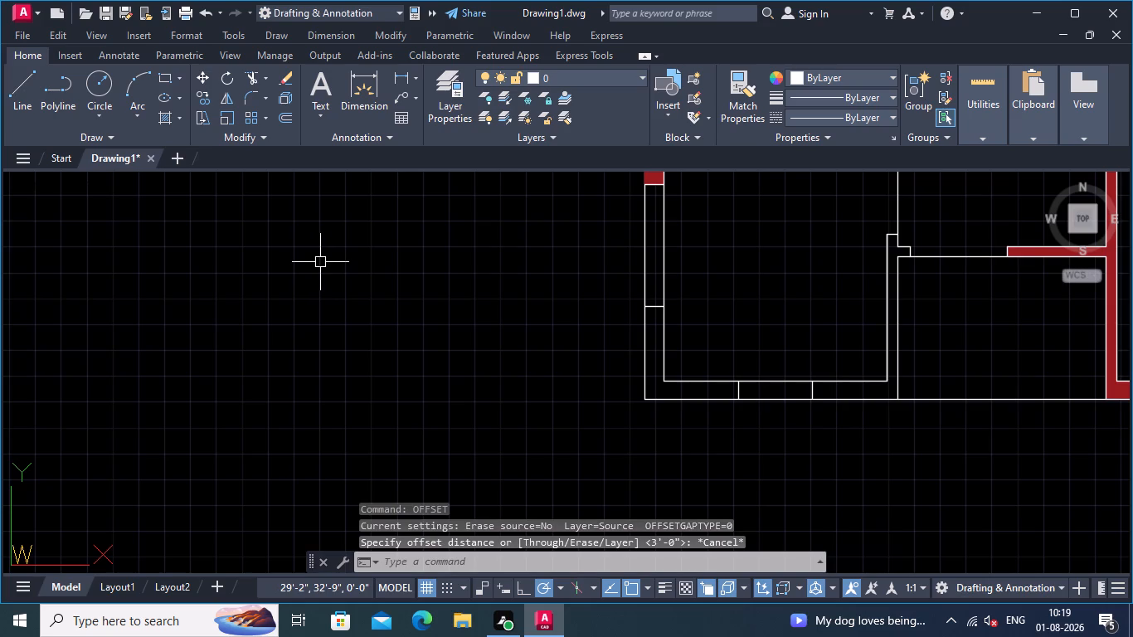
Hatch the bottom-left room's corner wall, the bottom wall beyond the window and its adjoining partition solid in dark red 153,27,30.
{"action": "type", "text": "HA"}
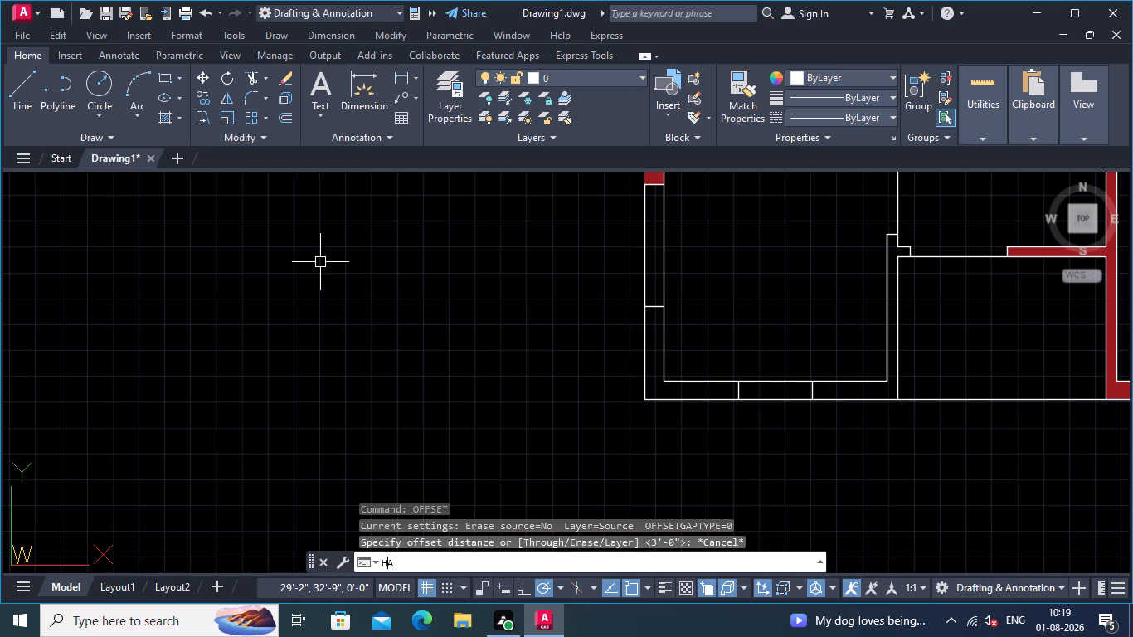
{"action": "key", "text": "Return"}
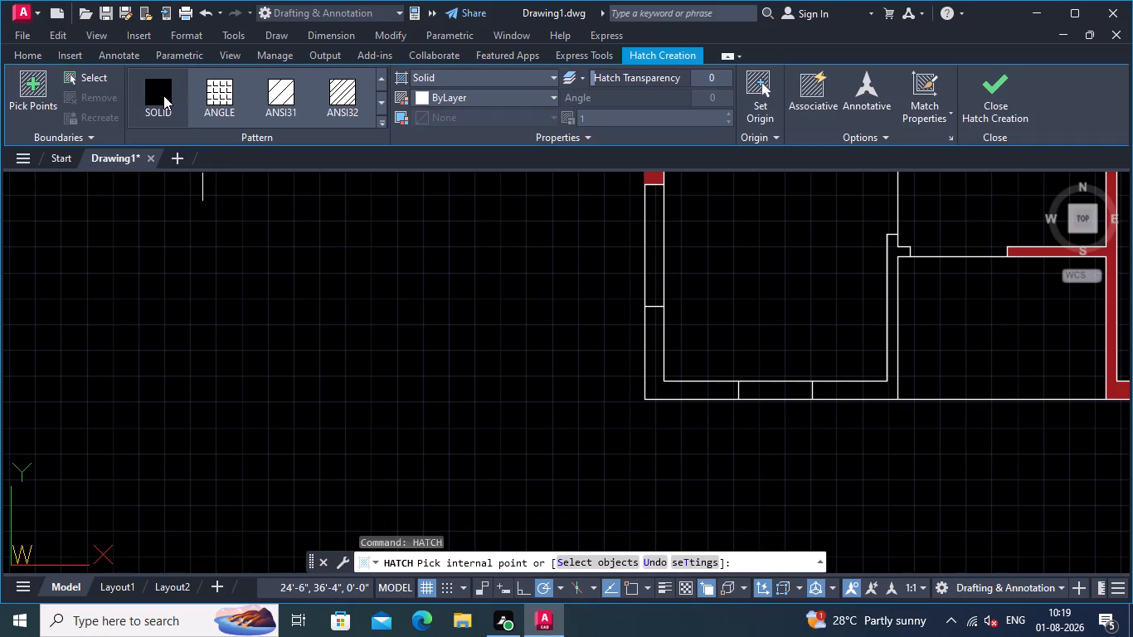
{"action": "left_click", "coordinate": [164, 96]}
{"action": "middle_click_drag", "start_coordinate": [498, 388], "coordinate": [429, 349]}
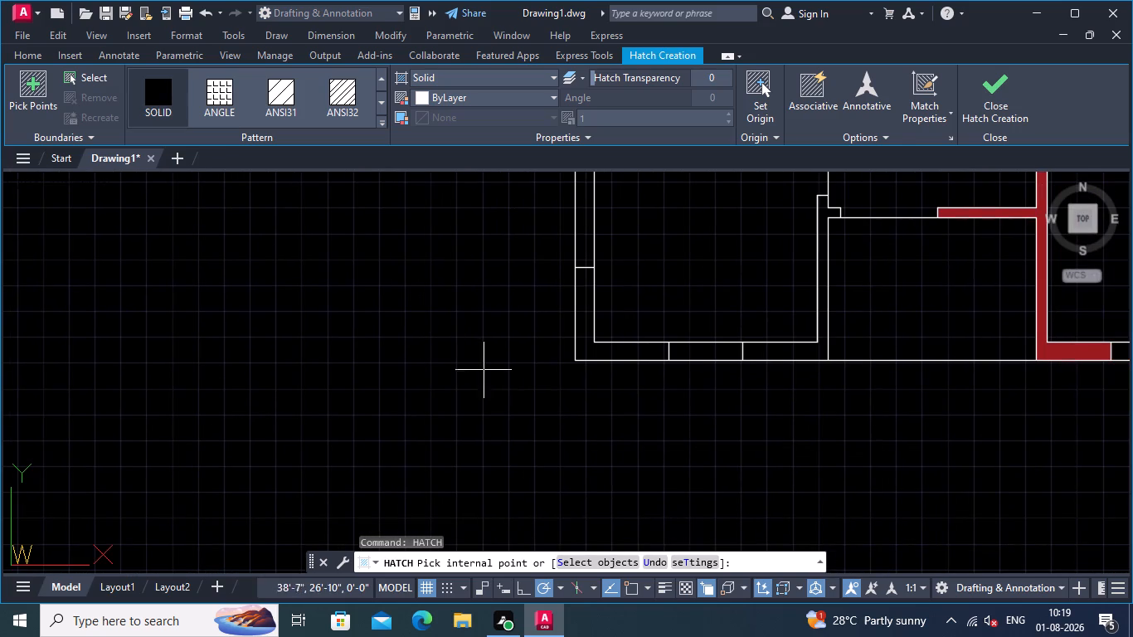
{"action": "left_click", "coordinate": [580, 321]}
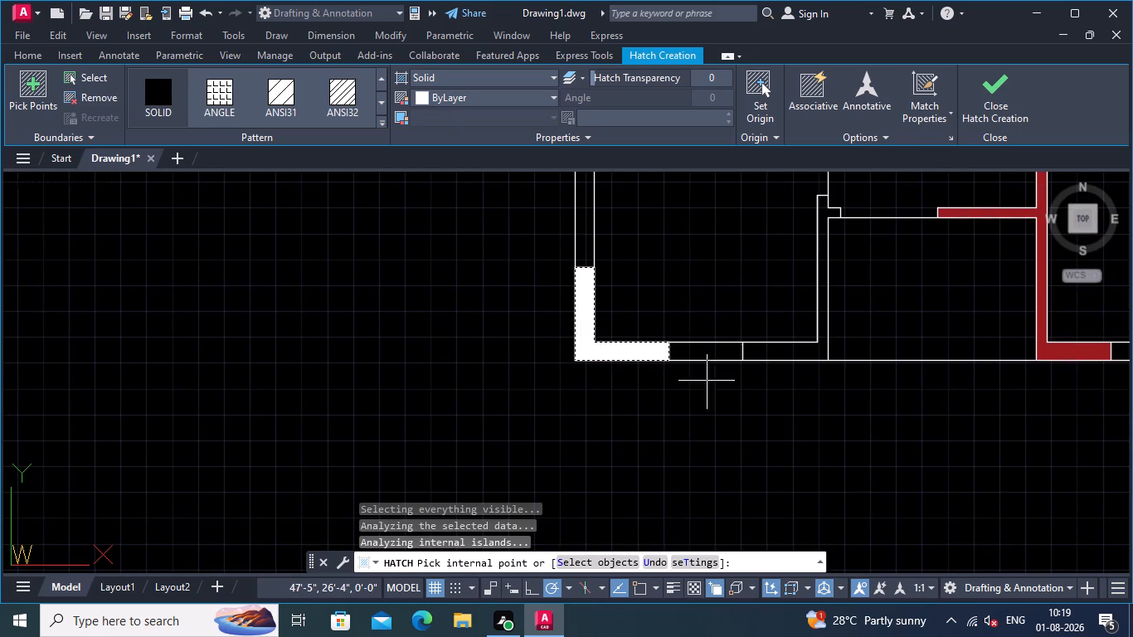
{"action": "left_click", "coordinate": [780, 353]}
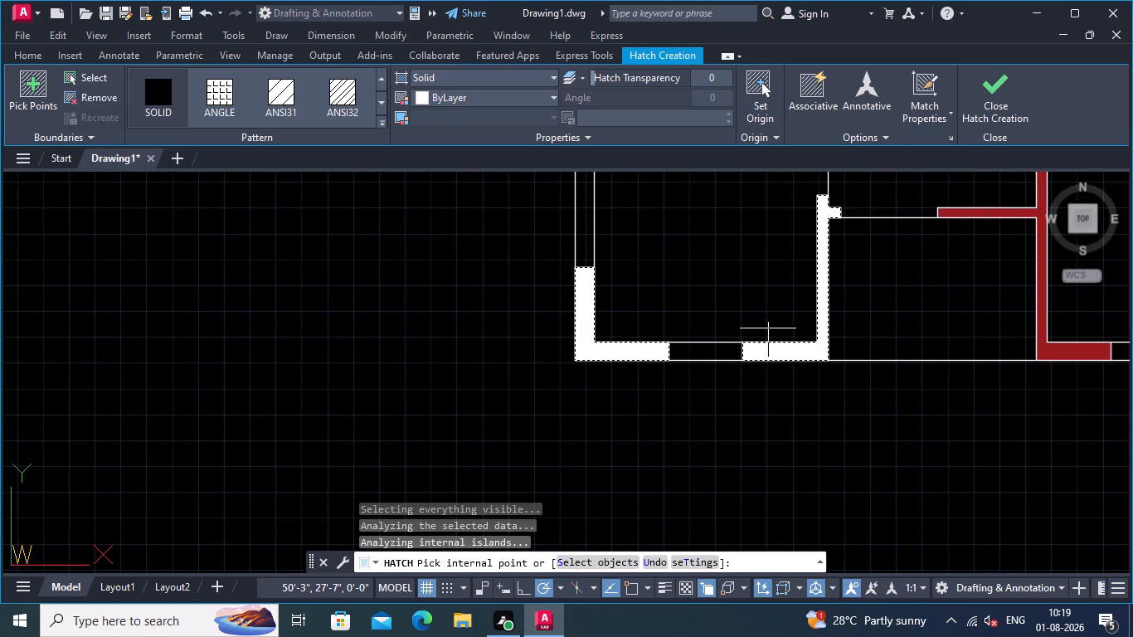
{"action": "left_click", "coordinate": [425, 98]}
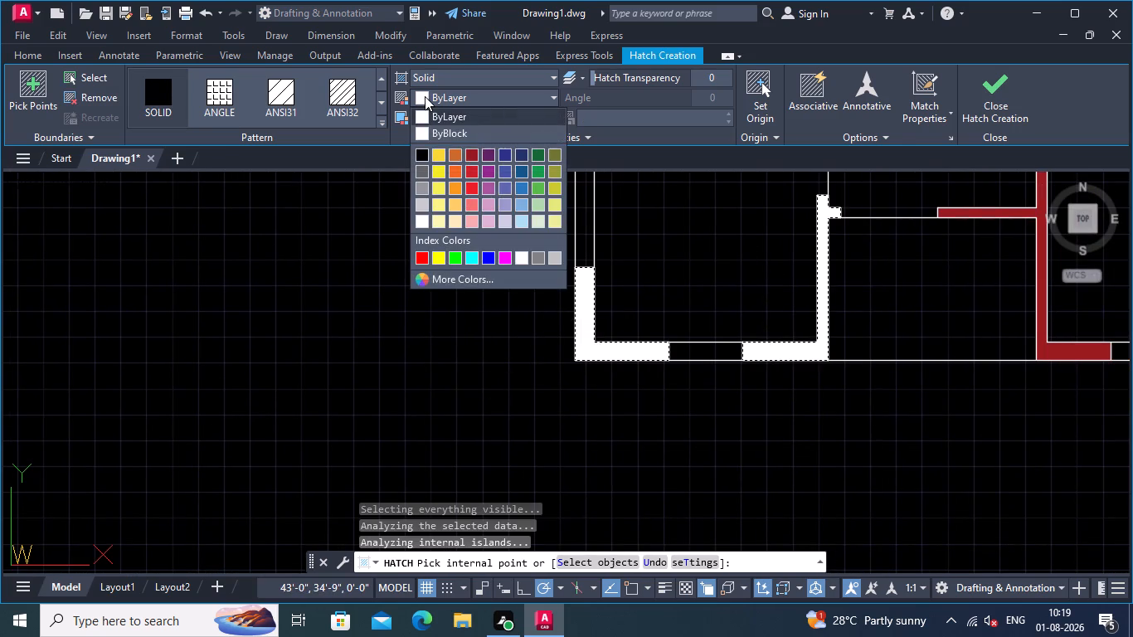
{"action": "left_click", "coordinate": [474, 151]}
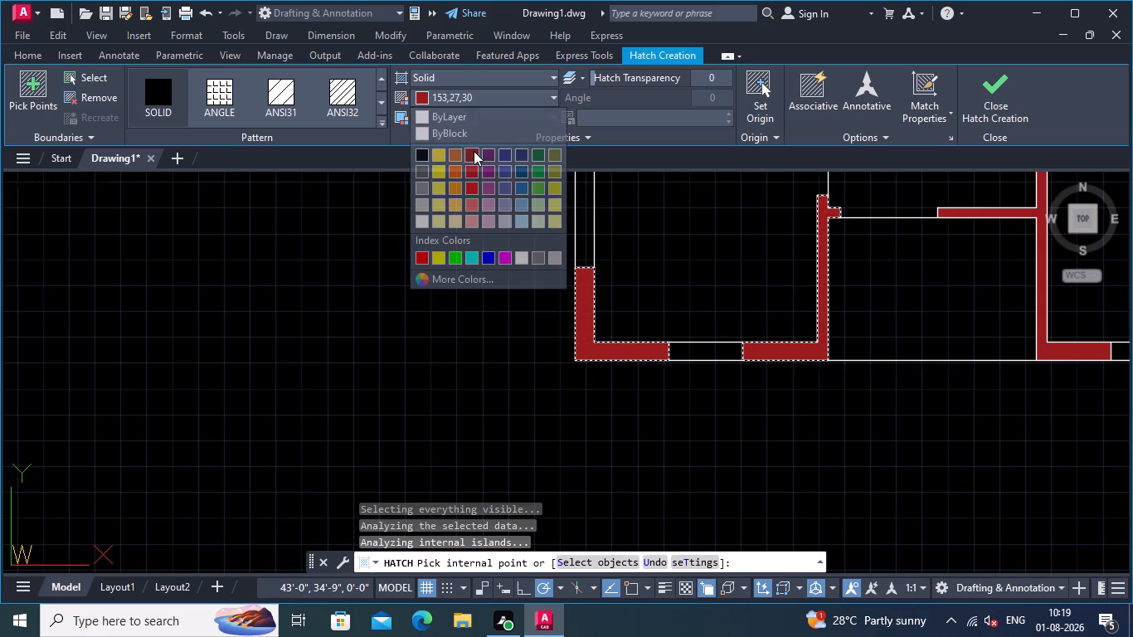
{"action": "key", "text": "Return"}
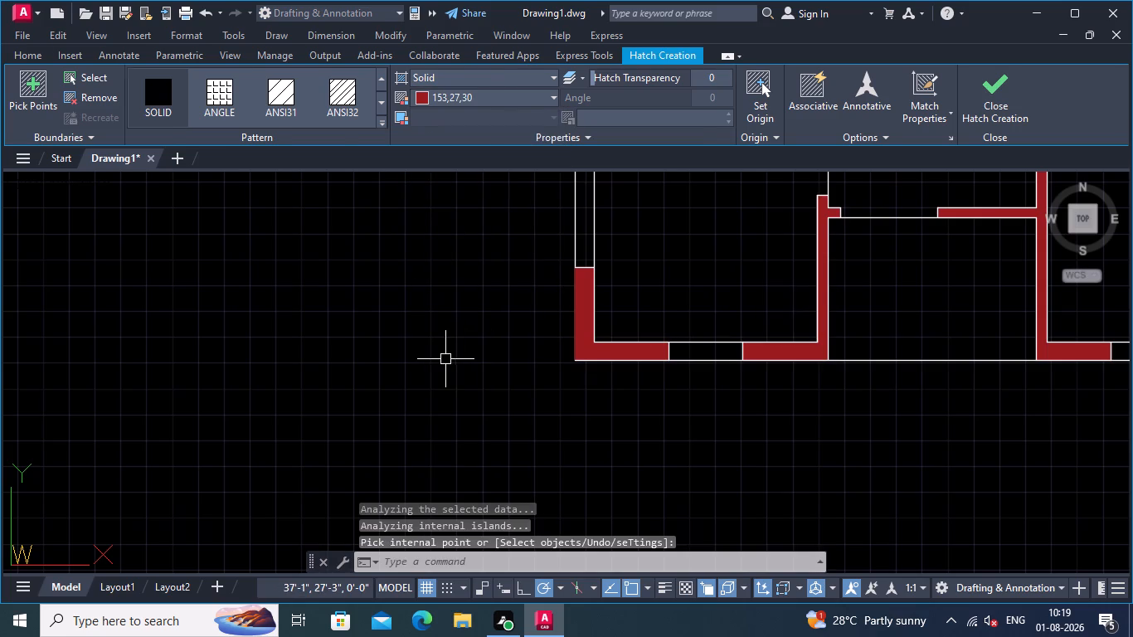
Examine the whole floor plan for the hatched walls, window openings and remaining unhatched partitions.
{"action": "scroll", "coordinate": [476, 385], "scroll_direction": "down", "scroll_amount": 2}
{"action": "middle_click_drag", "start_coordinate": [464, 393], "coordinate": [367, 425]}
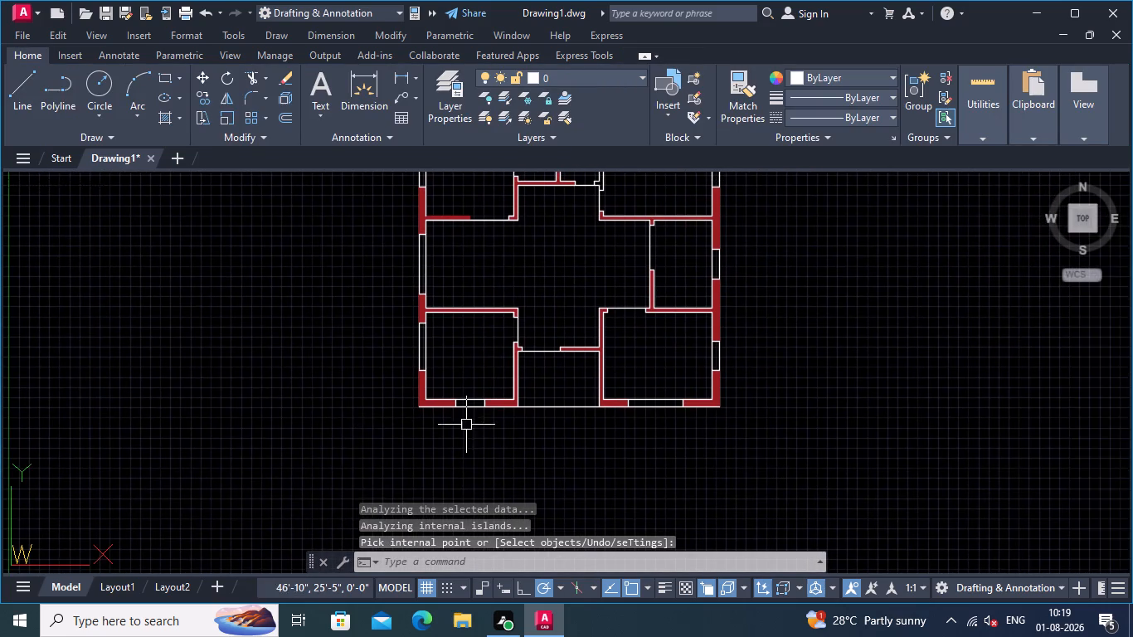
{"action": "scroll", "coordinate": [556, 382], "scroll_direction": "up", "scroll_amount": 3}
{"action": "scroll", "coordinate": [558, 371], "scroll_direction": "down", "scroll_amount": 3}
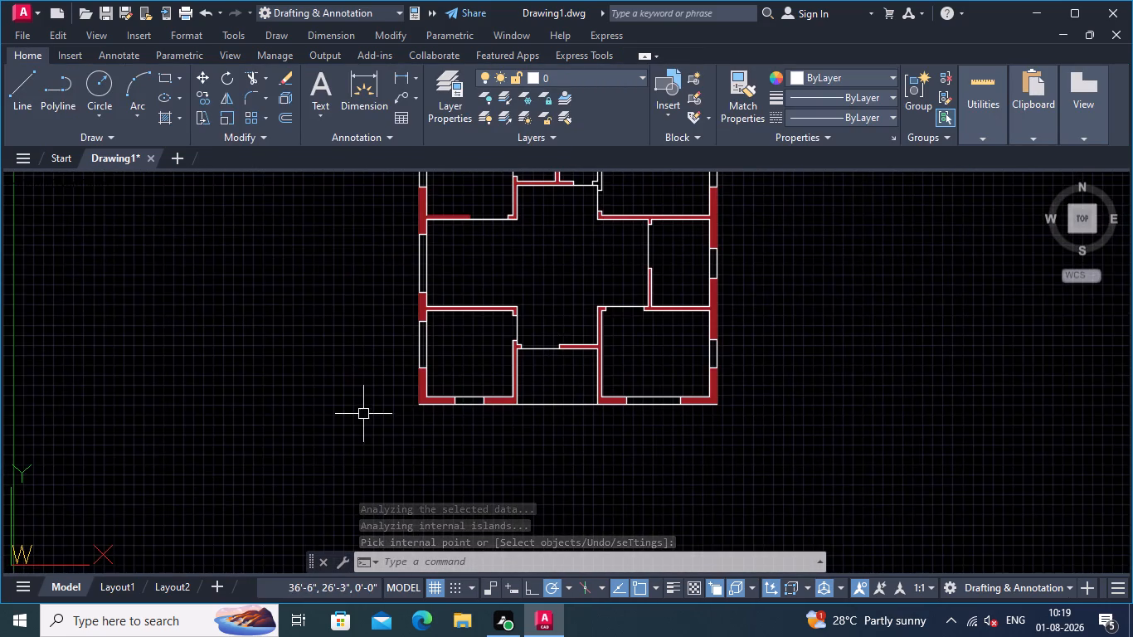
{"action": "middle_click_drag", "start_coordinate": [357, 414], "coordinate": [414, 383]}
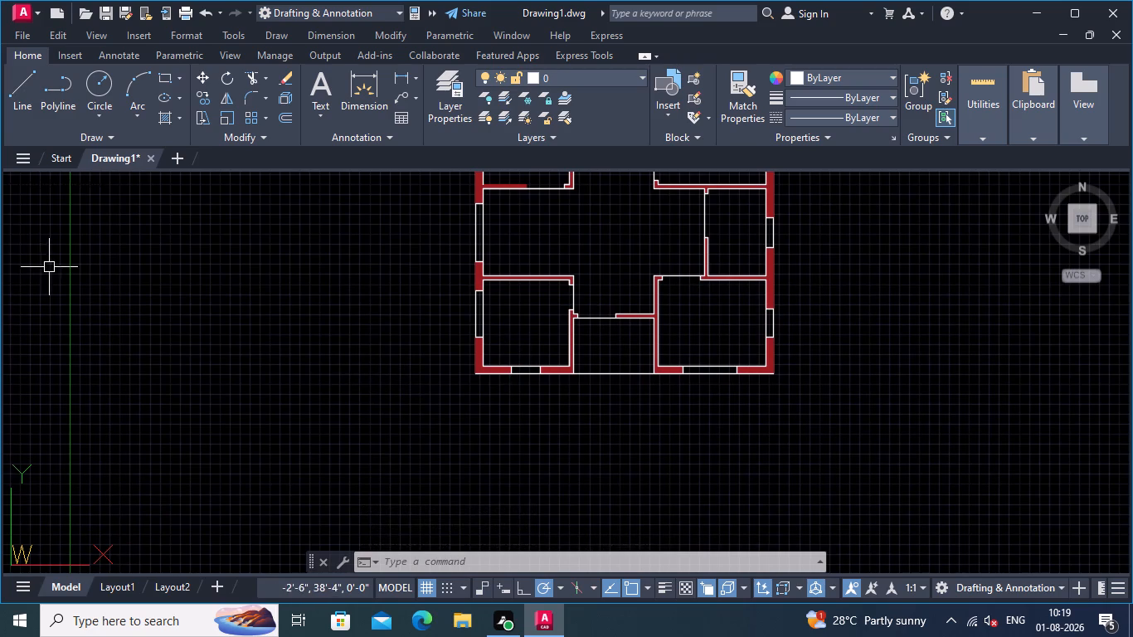
{"action": "scroll", "coordinate": [321, 338], "scroll_direction": "down", "scroll_amount": 1}
{"action": "middle_click_drag", "start_coordinate": [321, 339], "coordinate": [244, 409]}
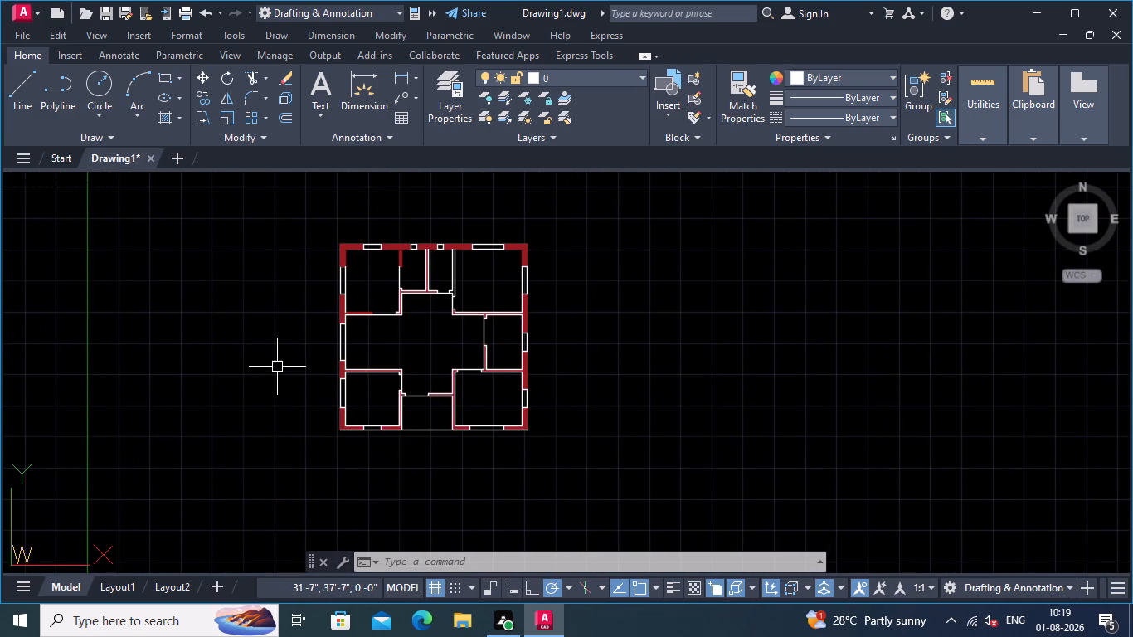
{"action": "scroll", "coordinate": [275, 363], "scroll_direction": "up", "scroll_amount": 1}
{"action": "middle_click_drag", "start_coordinate": [275, 363], "coordinate": [287, 324]}
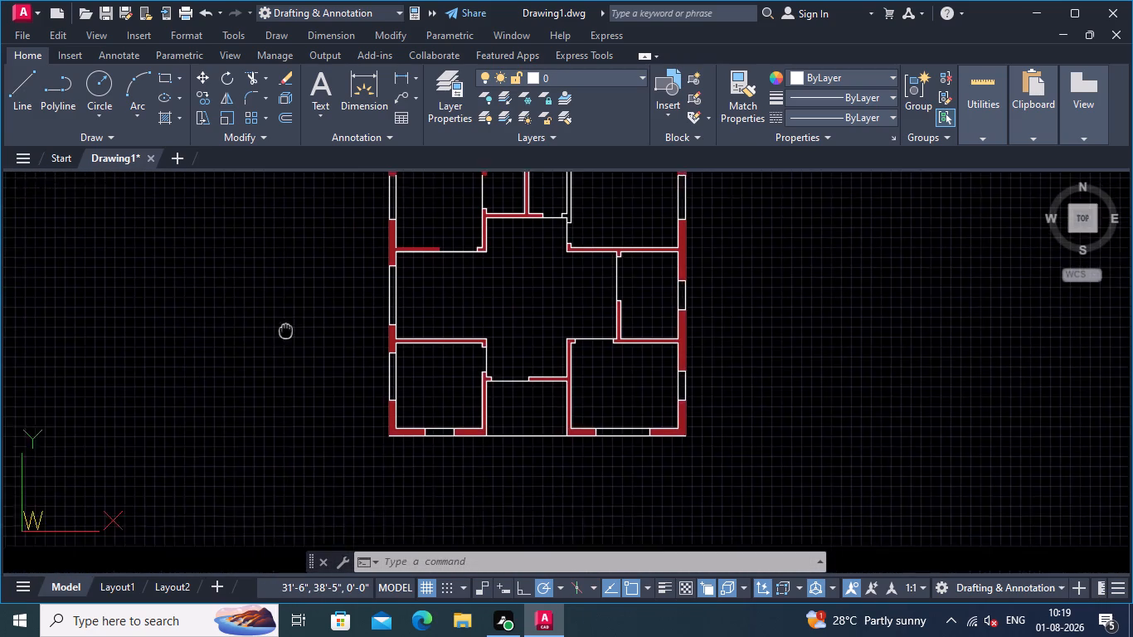
{"action": "middle_click_drag", "start_coordinate": [287, 324], "coordinate": [308, 295]}
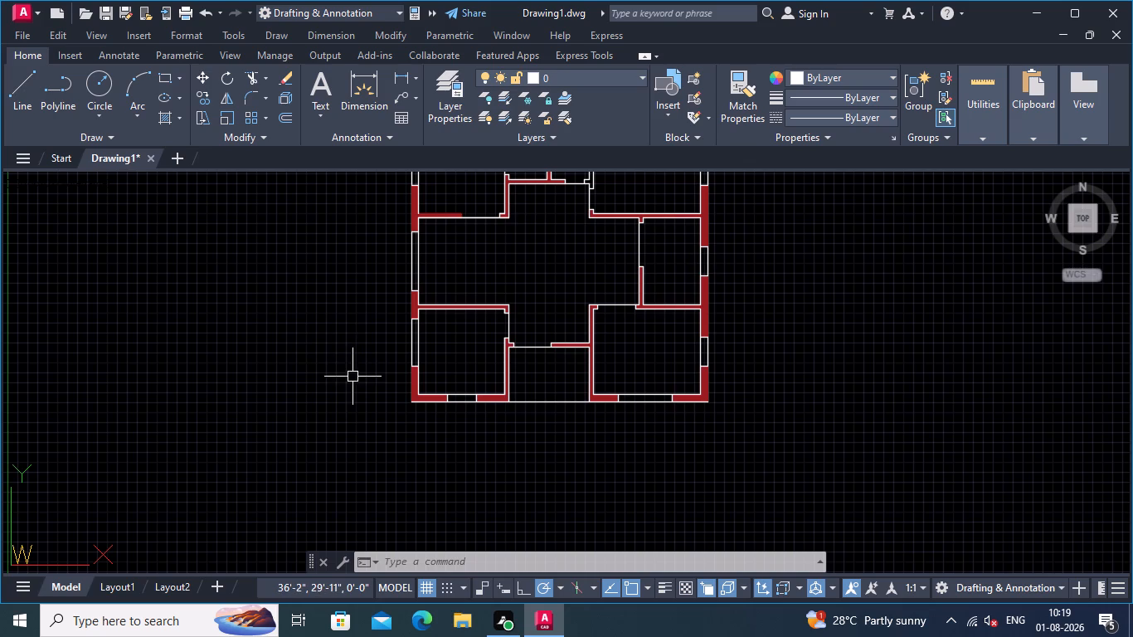
{"action": "middle_click_drag", "start_coordinate": [353, 377], "coordinate": [340, 391]}
{"action": "scroll", "coordinate": [353, 377], "scroll_direction": "up", "scroll_amount": 1}
{"action": "scroll", "coordinate": [338, 394], "scroll_direction": "down", "scroll_amount": 1}
{"action": "middle_click_drag", "start_coordinate": [338, 394], "coordinate": [334, 441]}
{"action": "scroll", "coordinate": [326, 395], "scroll_direction": "up", "scroll_amount": 1}
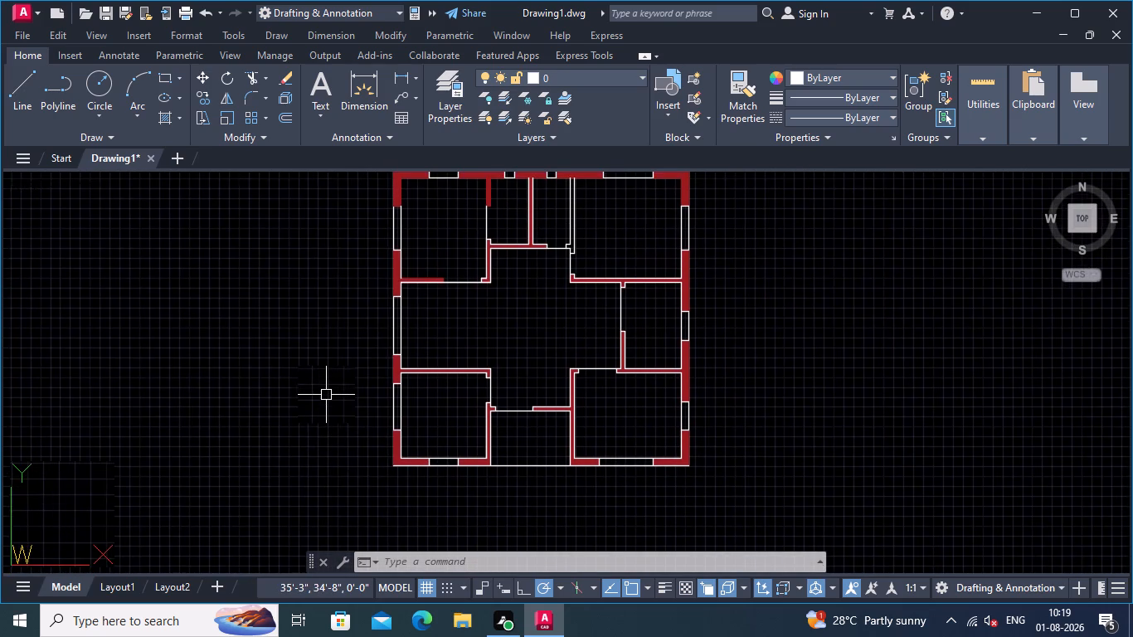
{"action": "middle_click_drag", "start_coordinate": [325, 394], "coordinate": [323, 483]}
{"action": "scroll", "coordinate": [323, 447], "scroll_direction": "down", "scroll_amount": 1}
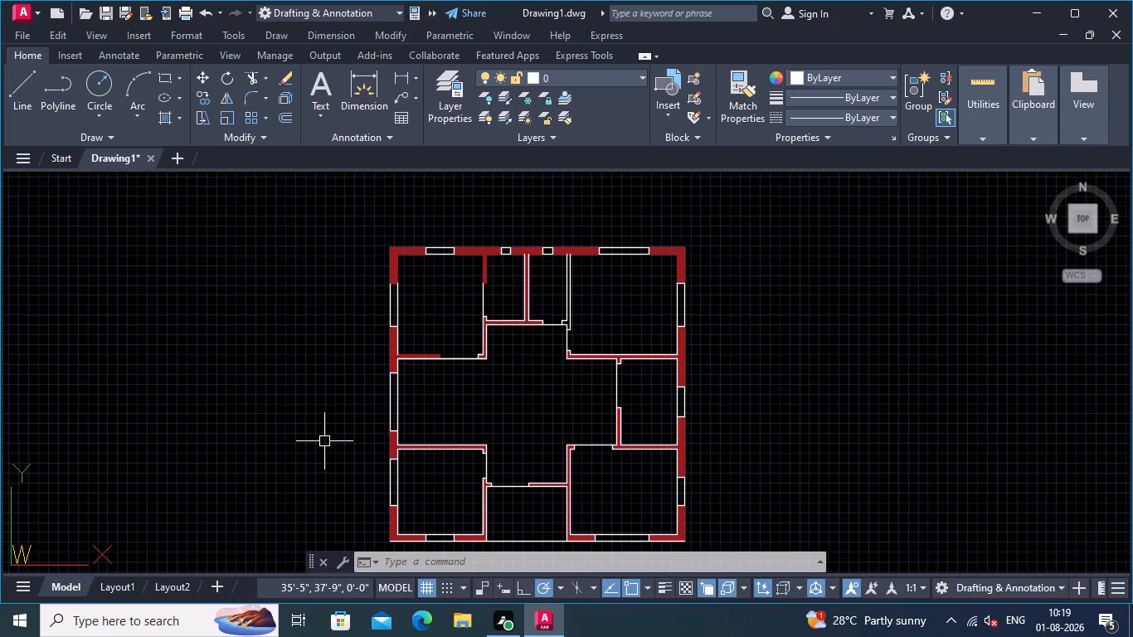
Hatch the four window openings in the top outer wall with the SOLID pattern in the ByLayer colour.
{"action": "middle_click_drag", "start_coordinate": [326, 438], "coordinate": [285, 390]}
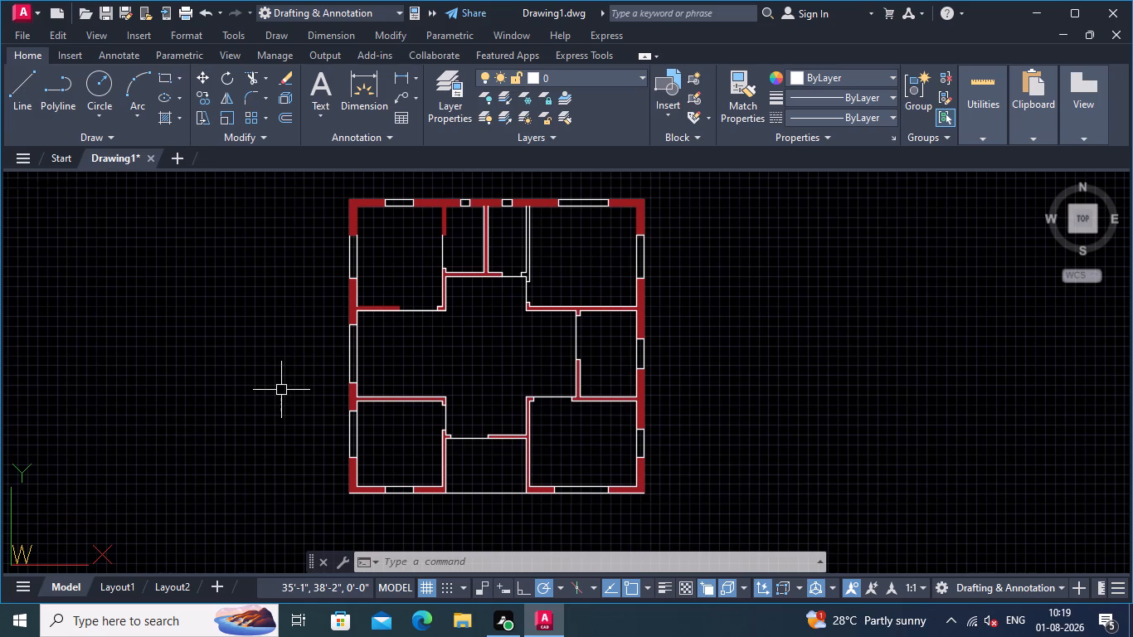
{"action": "type", "text": "HA"}
{"action": "key", "text": "Return"}
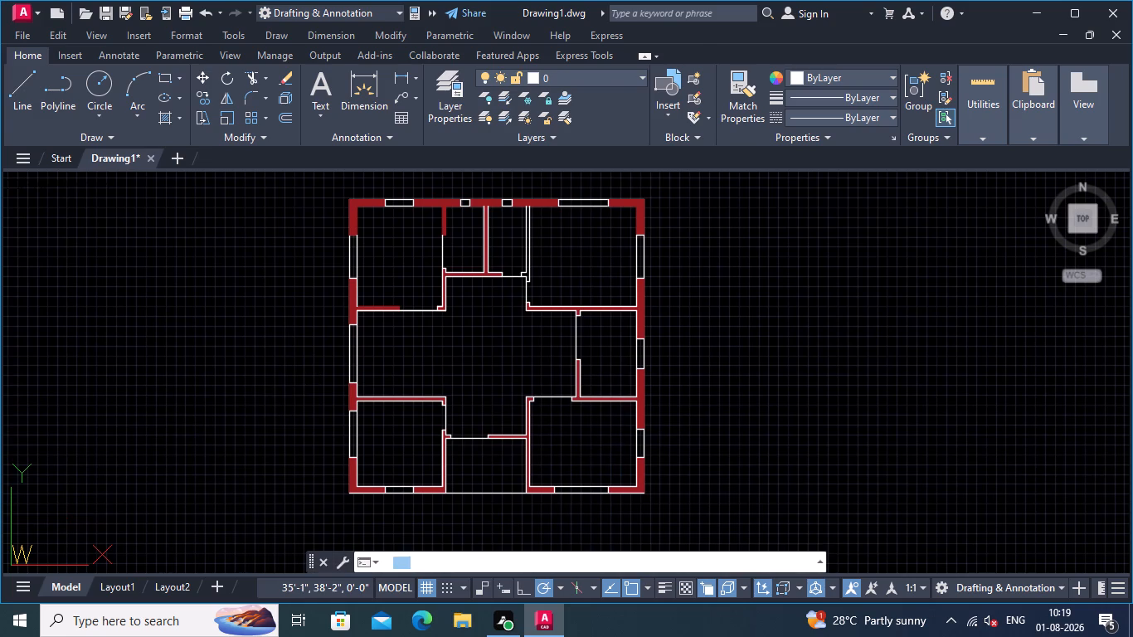
{"action": "left_click", "coordinate": [145, 87]}
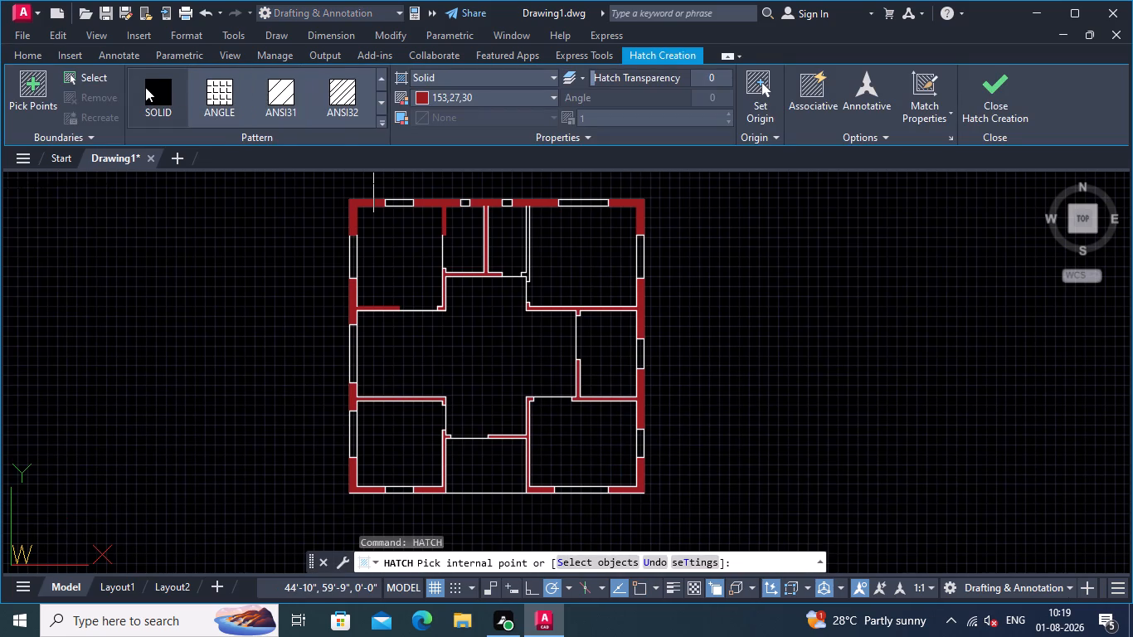
{"action": "middle_click_drag", "start_coordinate": [286, 216], "coordinate": [236, 346]}
{"action": "scroll", "coordinate": [308, 323], "scroll_direction": "up", "scroll_amount": 2}
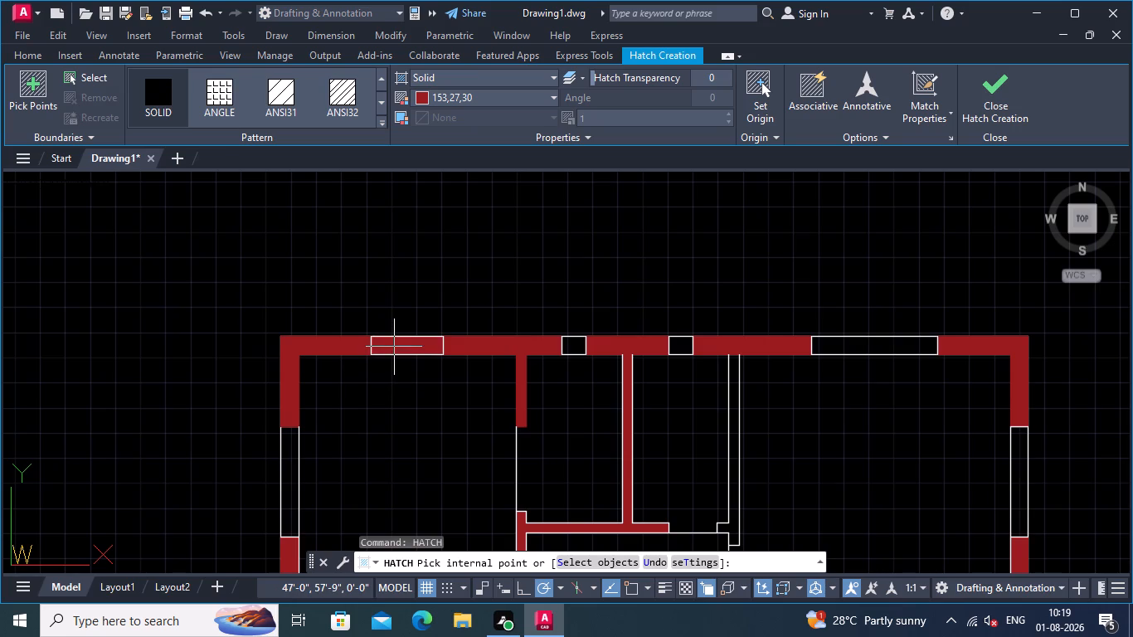
{"action": "left_click", "coordinate": [549, 95]}
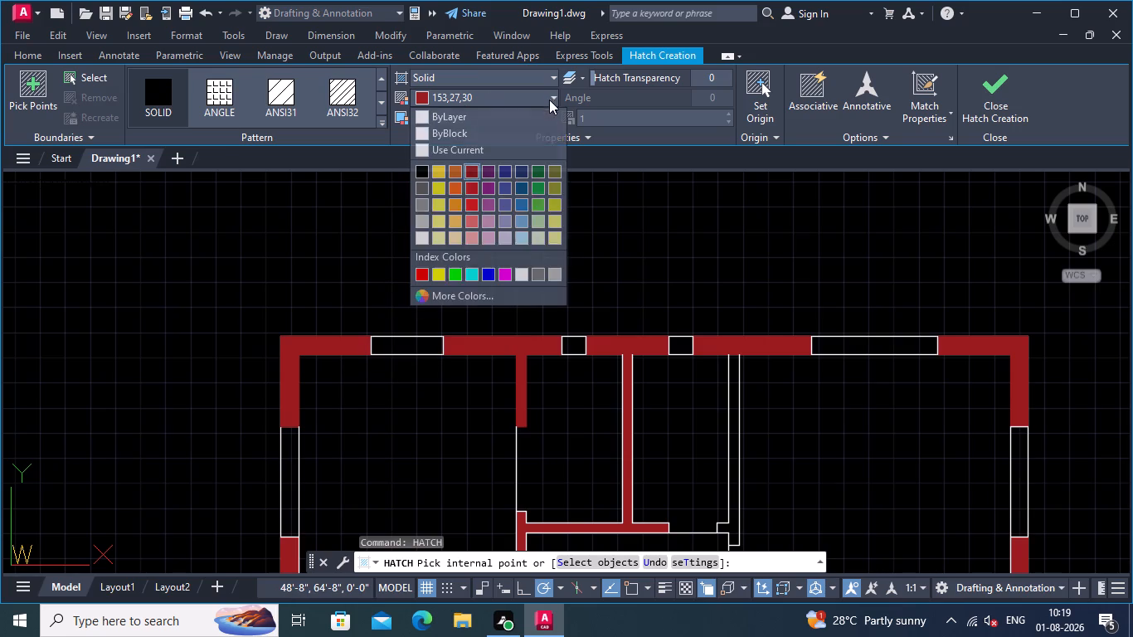
{"action": "left_click", "coordinate": [424, 114]}
{"action": "left_click", "coordinate": [402, 348]}
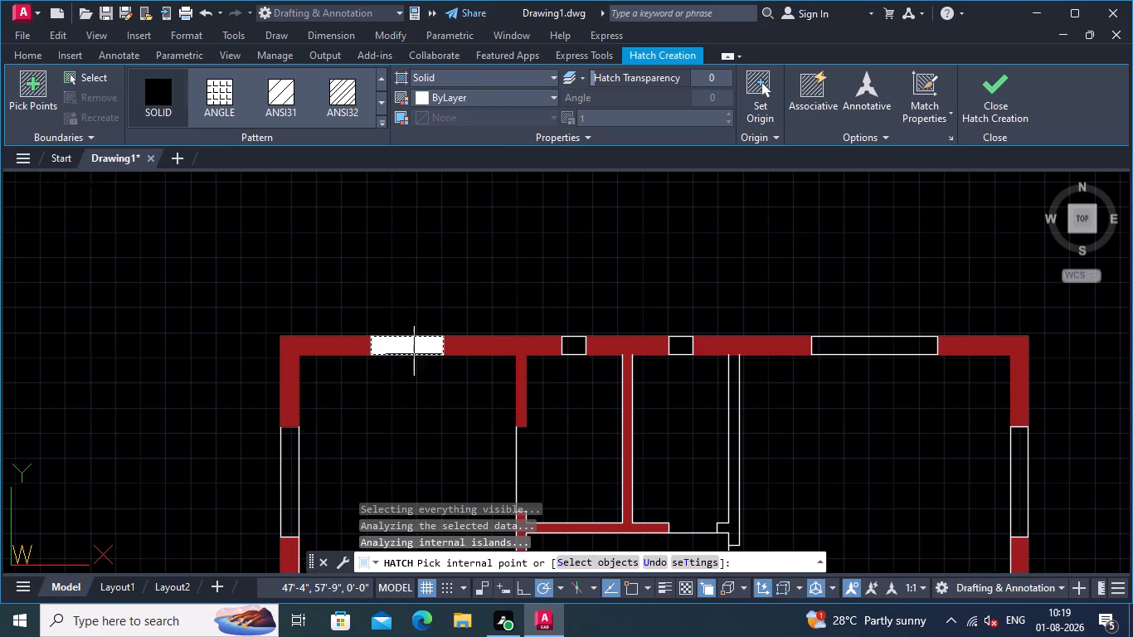
{"action": "left_click", "coordinate": [574, 350]}
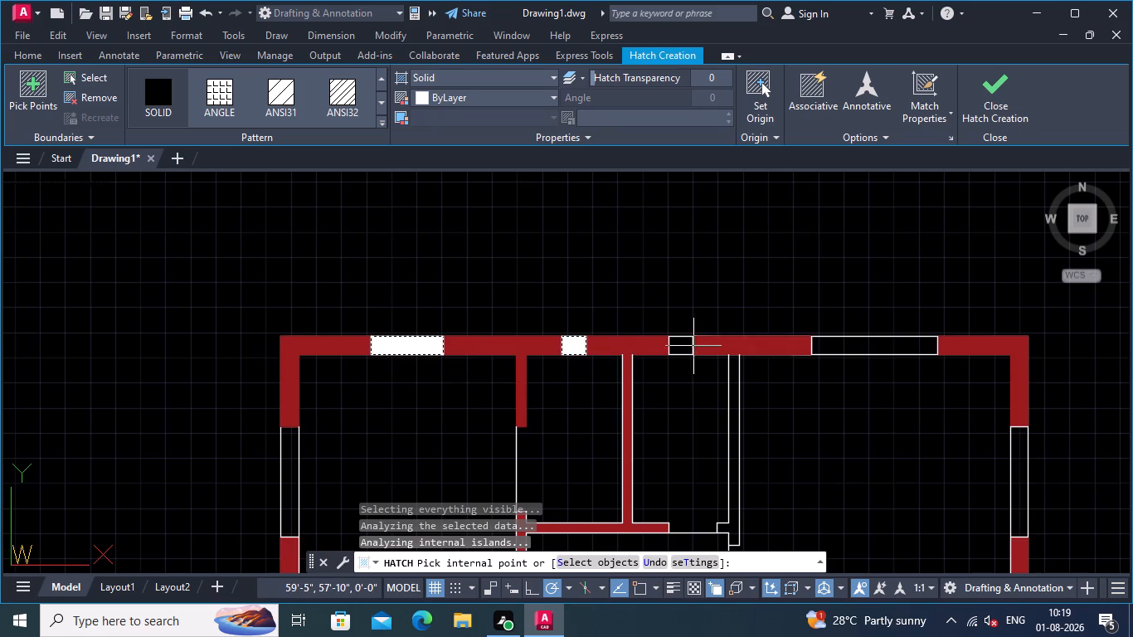
{"action": "left_click", "coordinate": [683, 351]}
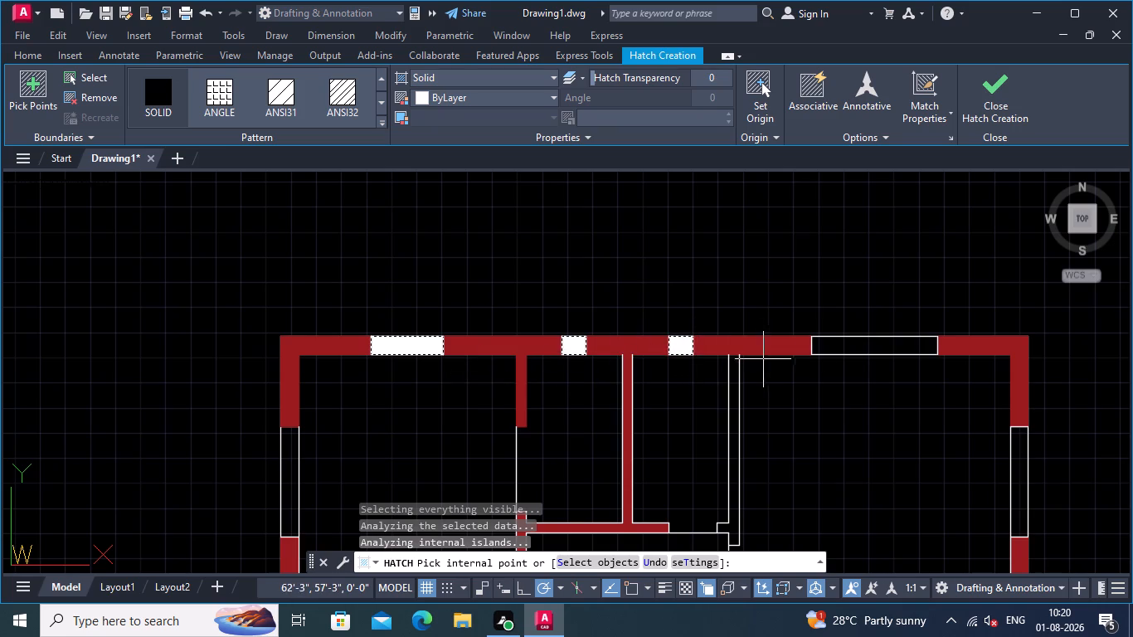
{"action": "left_click", "coordinate": [839, 343]}
Add the three window openings in the right outer wall to the solid ByLayer hatch.
{"action": "middle_click_drag", "start_coordinate": [801, 275], "coordinate": [759, 227]}
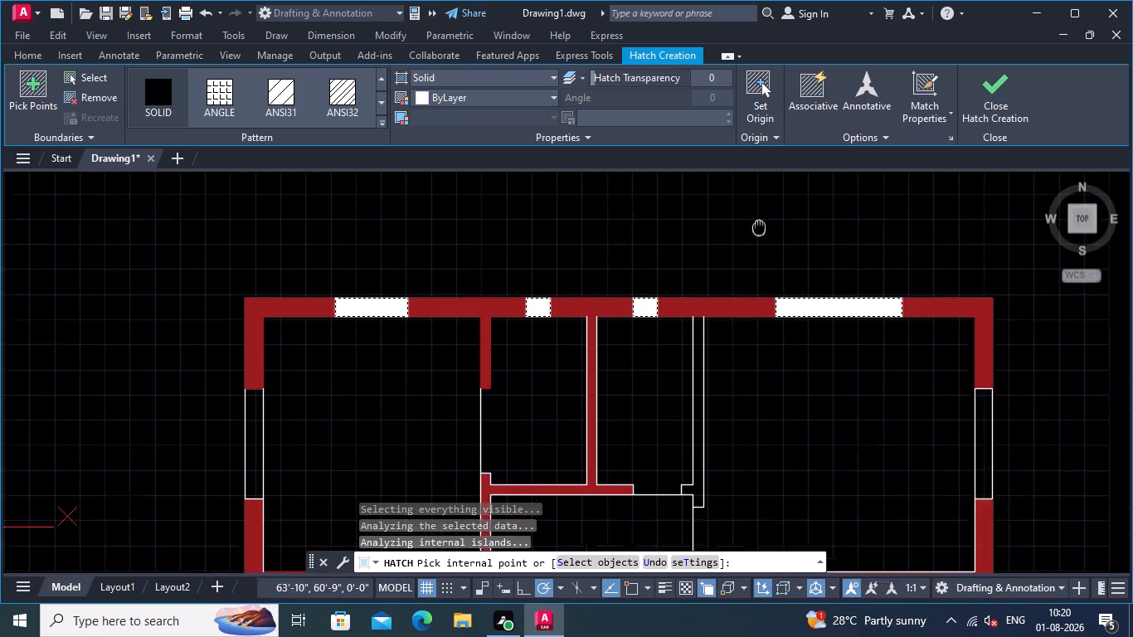
{"action": "middle_click_drag", "start_coordinate": [759, 227], "coordinate": [733, 164]}
{"action": "middle_click_drag", "start_coordinate": [742, 406], "coordinate": [683, 299]}
{"action": "middle_click", "coordinate": [698, 339]}
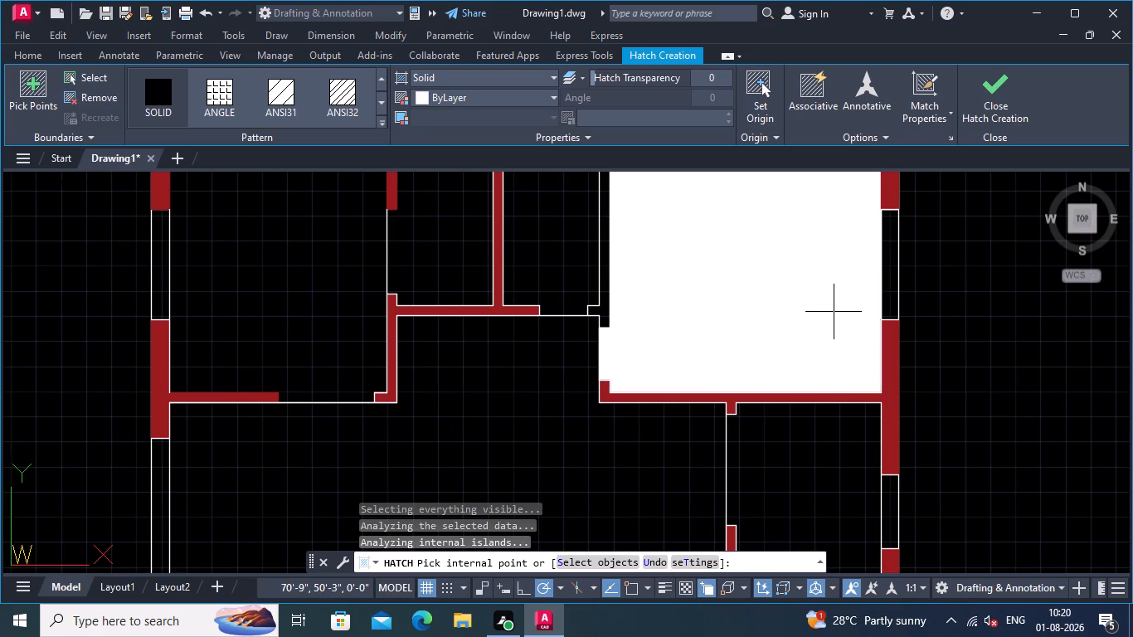
{"action": "left_click", "coordinate": [893, 283]}
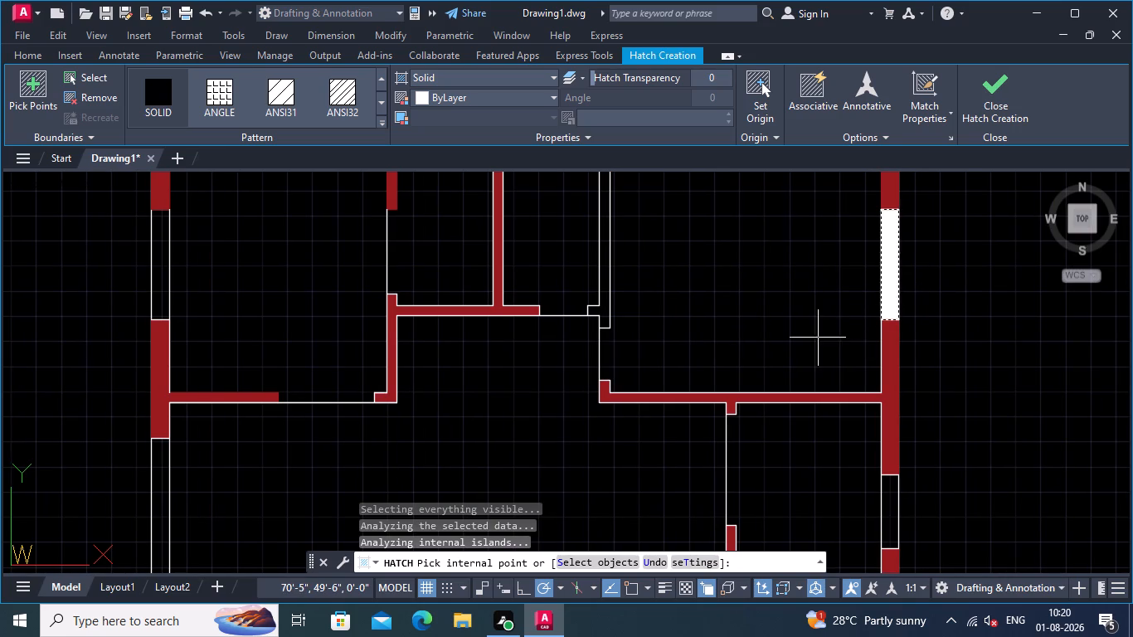
{"action": "middle_click_drag", "start_coordinate": [811, 341], "coordinate": [675, 158]}
{"action": "left_click", "coordinate": [752, 338]}
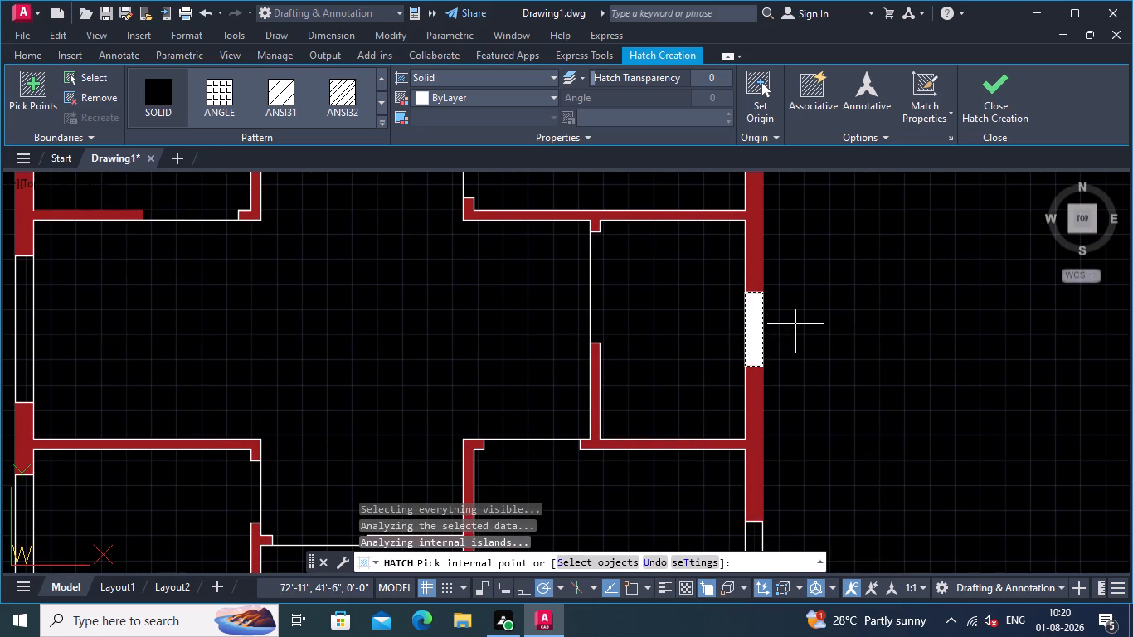
{"action": "scroll", "coordinate": [800, 331], "scroll_direction": "down", "scroll_amount": 2}
{"action": "middle_click_drag", "start_coordinate": [801, 340], "coordinate": [749, 207]}
{"action": "scroll", "coordinate": [745, 311], "scroll_direction": "up", "scroll_amount": 2}
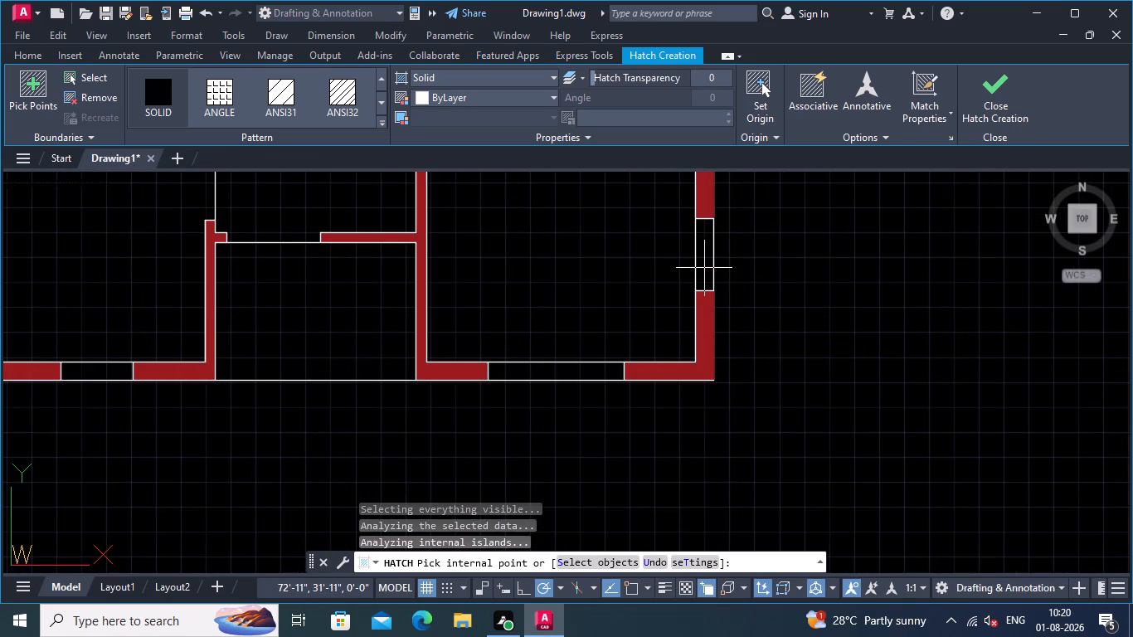
{"action": "left_click", "coordinate": [704, 268]}
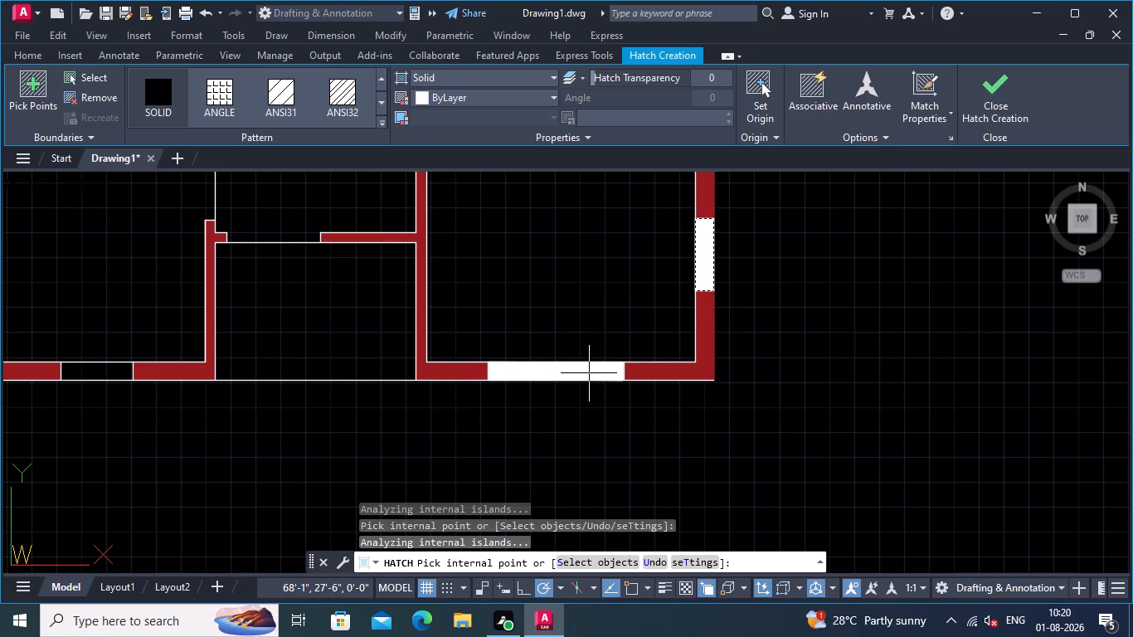
Fill the two bottom-wall windows and the three left-wall windows with the same solid ByLayer hatch.
{"action": "left_click", "coordinate": [589, 373]}
{"action": "middle_click_drag", "start_coordinate": [525, 338], "coordinate": [749, 356]}
{"action": "left_click", "coordinate": [324, 393]}
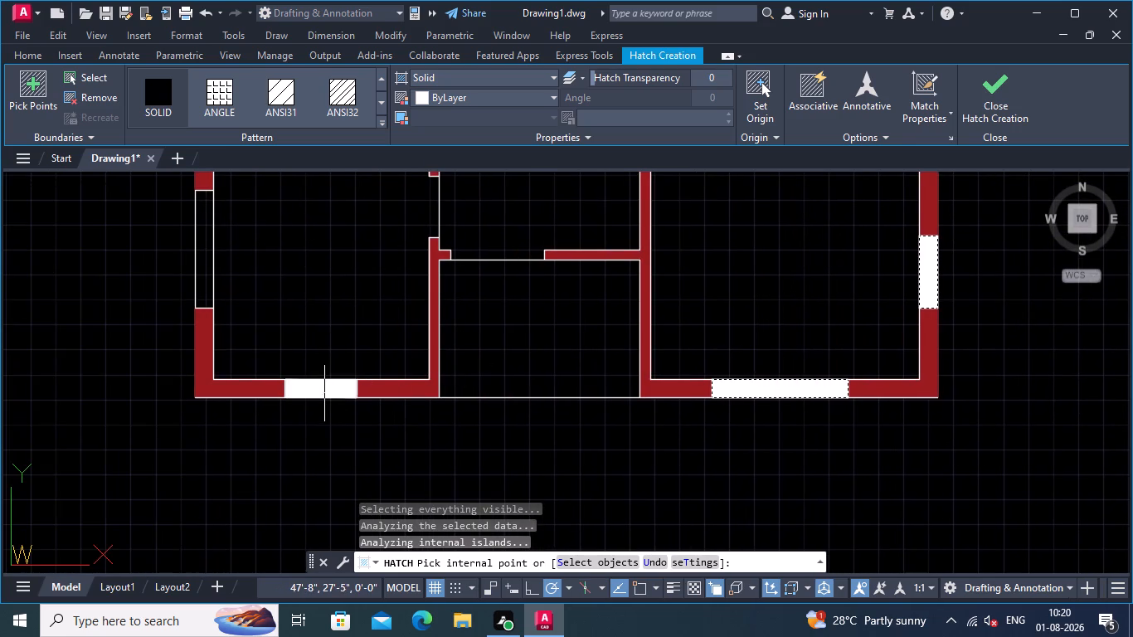
{"action": "middle_click_drag", "start_coordinate": [324, 356], "coordinate": [531, 411]}
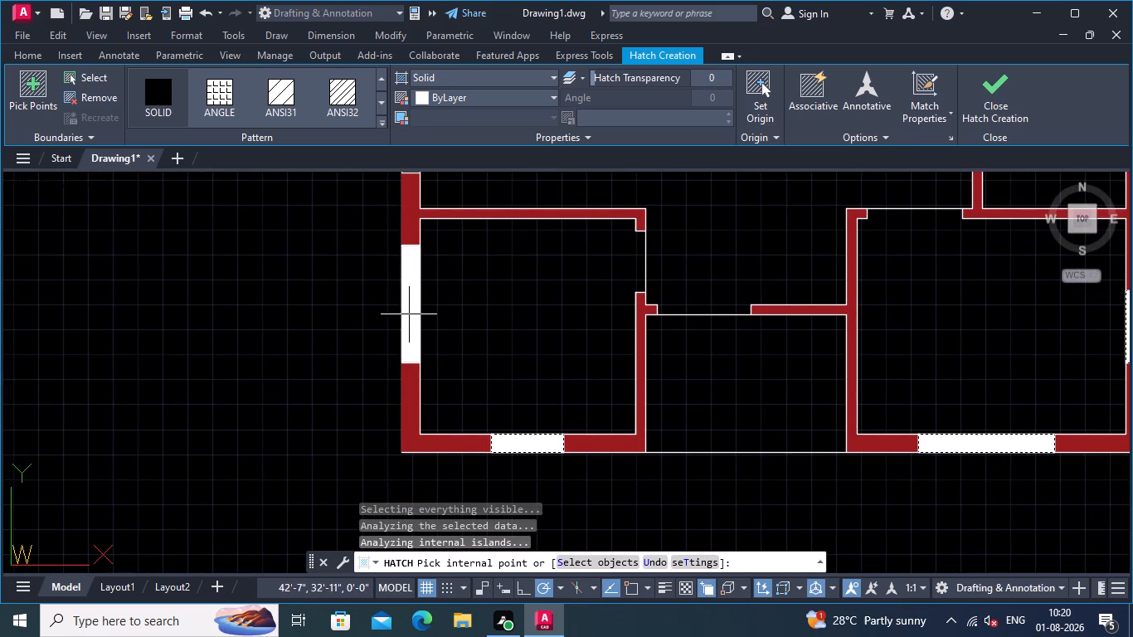
{"action": "left_click", "coordinate": [409, 314]}
{"action": "middle_click_drag", "start_coordinate": [450, 307], "coordinate": [543, 442]}
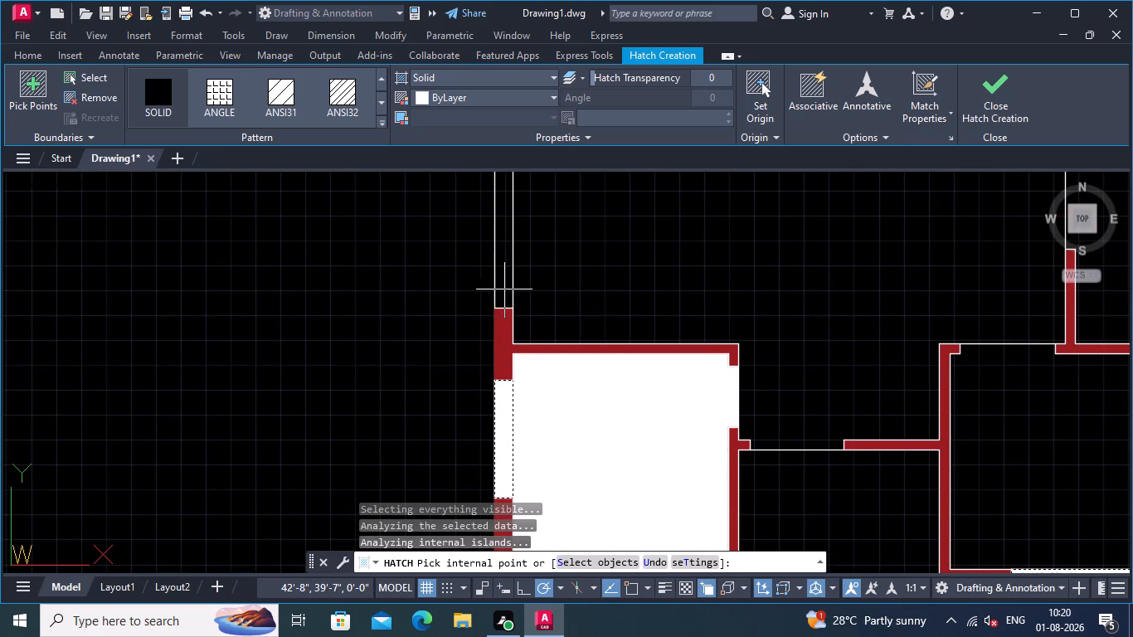
{"action": "left_click", "coordinate": [505, 284]}
{"action": "middle_click_drag", "start_coordinate": [518, 306], "coordinate": [558, 469]}
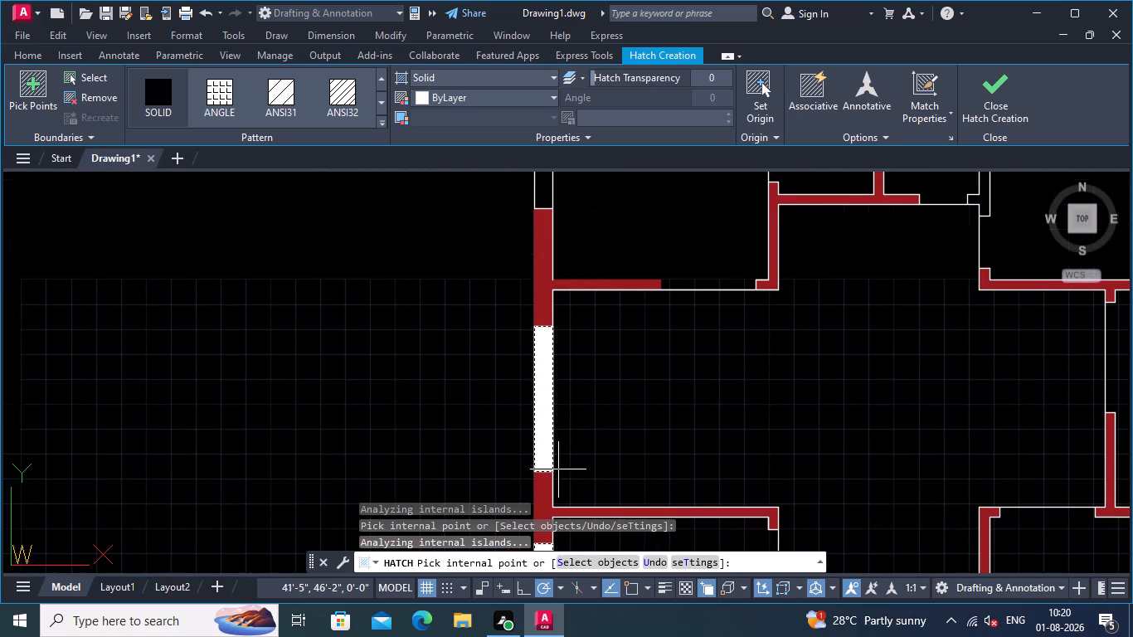
{"action": "left_click", "coordinate": [548, 198]}
{"action": "scroll", "coordinate": [638, 277], "scroll_direction": "down", "scroll_amount": 1}
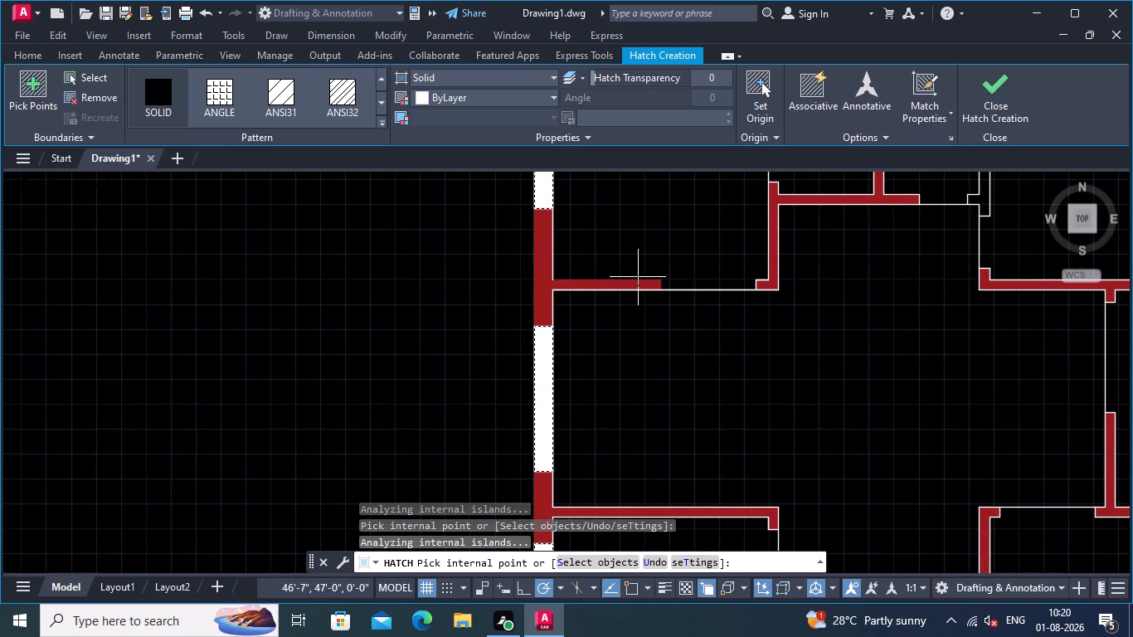
{"action": "scroll", "coordinate": [641, 266], "scroll_direction": "down", "scroll_amount": 2}
{"action": "scroll", "coordinate": [637, 252], "scroll_direction": "up", "scroll_amount": 1}
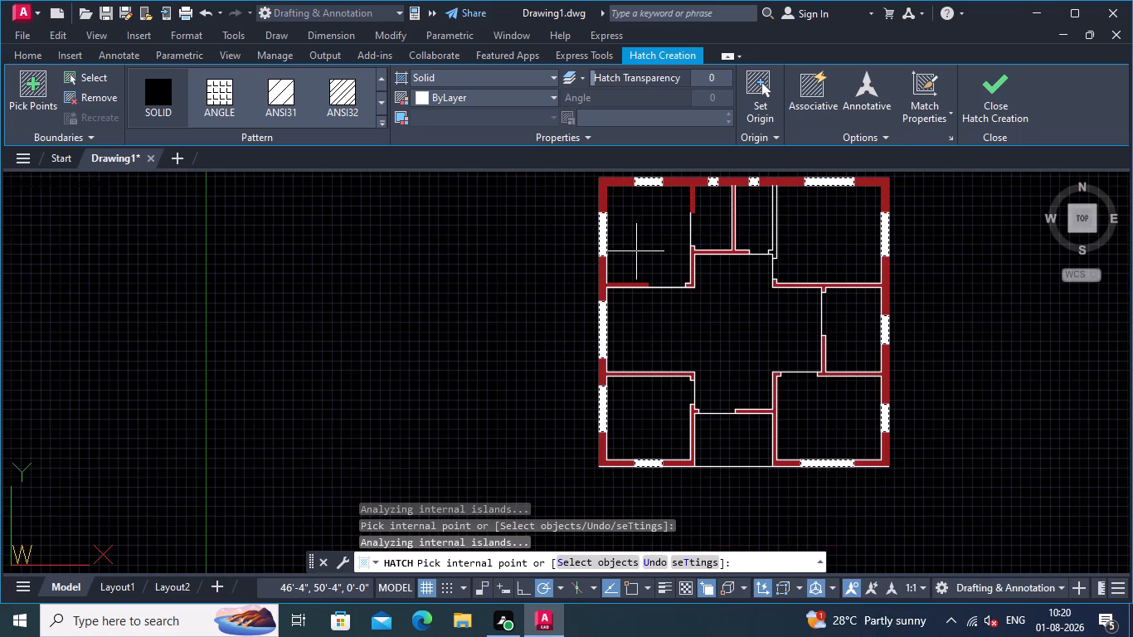
{"action": "scroll", "coordinate": [636, 251], "scroll_direction": "up", "scroll_amount": 1}
{"action": "scroll", "coordinate": [636, 254], "scroll_direction": "down", "scroll_amount": 1}
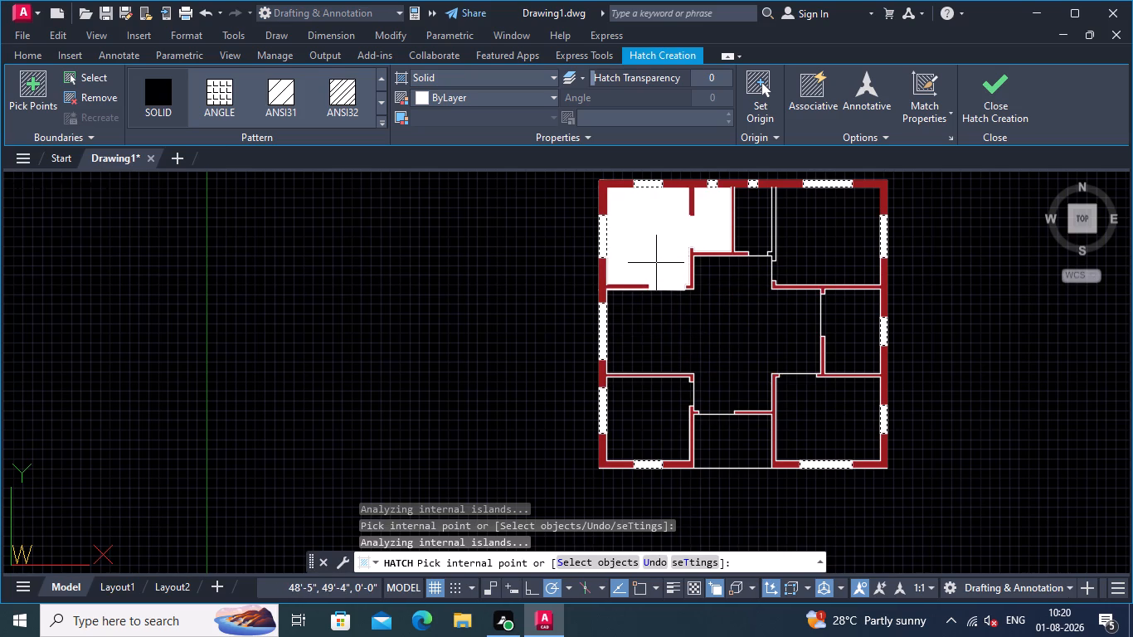
{"action": "key", "text": "Return"}
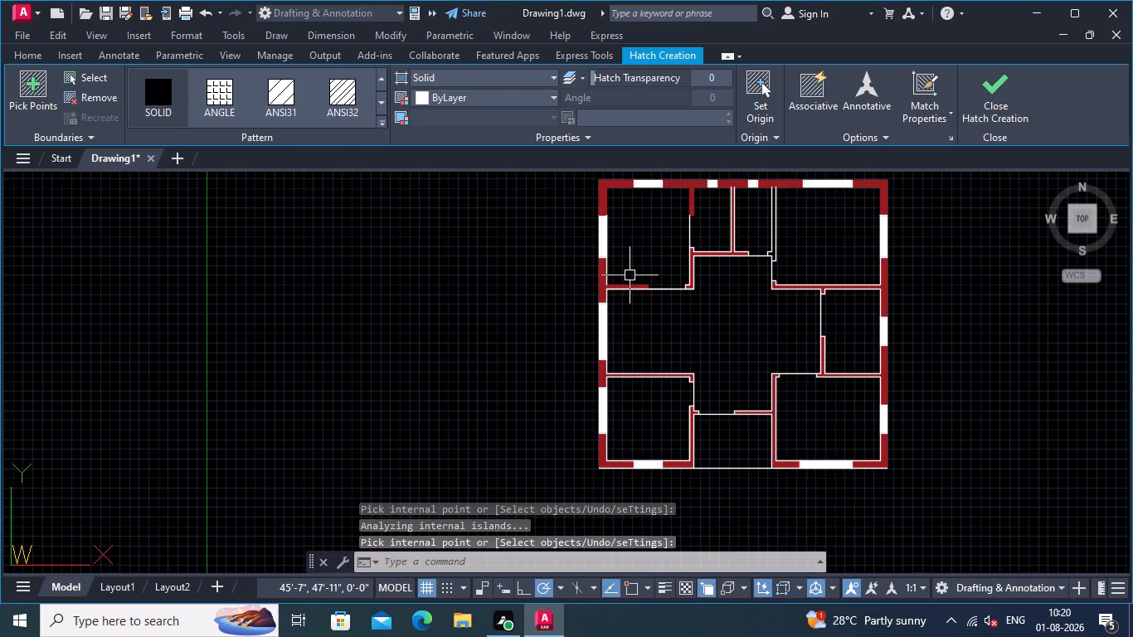
Hatch the unfilled partition beside the top-right room, including its short door return, with the SOLID pattern.
{"action": "middle_click_drag", "start_coordinate": [500, 321], "coordinate": [381, 232]}
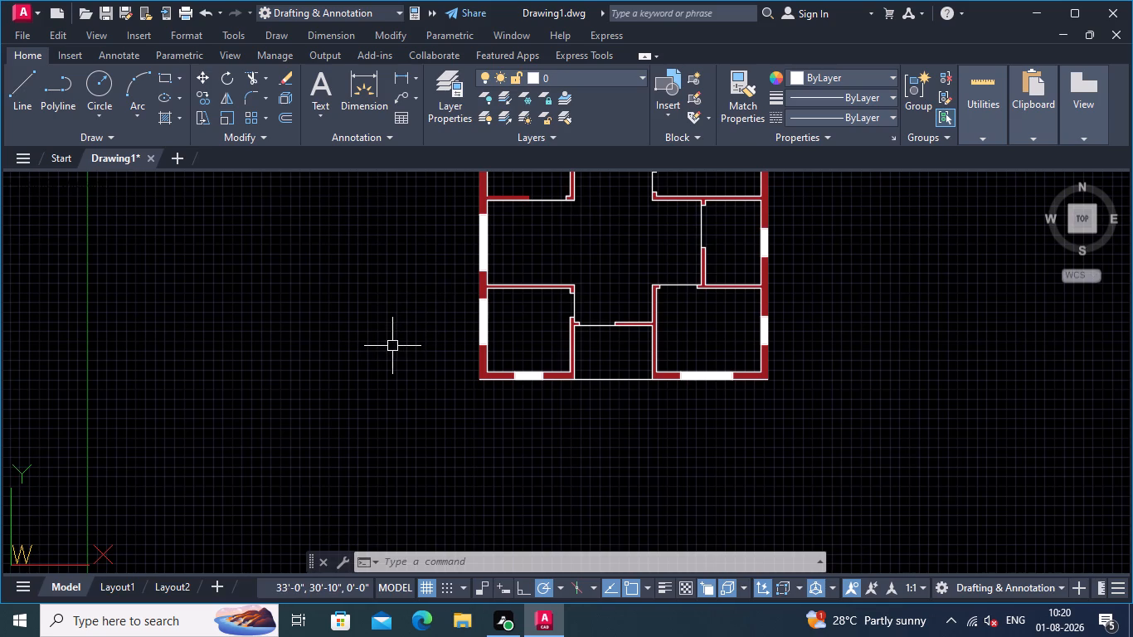
{"action": "middle_click_drag", "start_coordinate": [392, 346], "coordinate": [354, 439]}
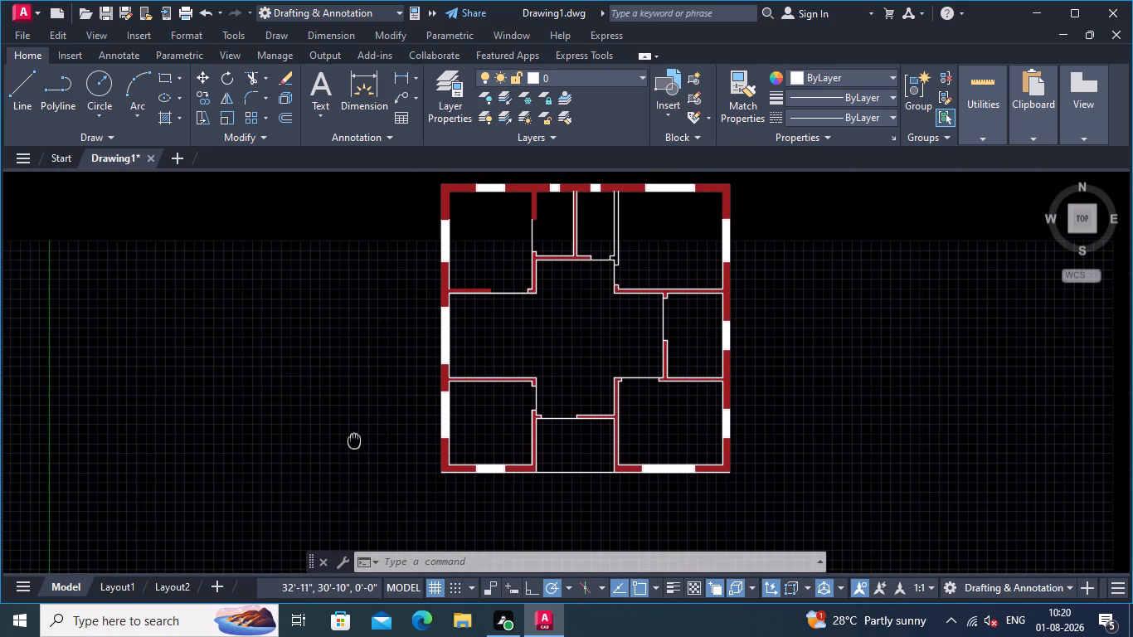
{"action": "middle_click_drag", "start_coordinate": [354, 439], "coordinate": [345, 433]}
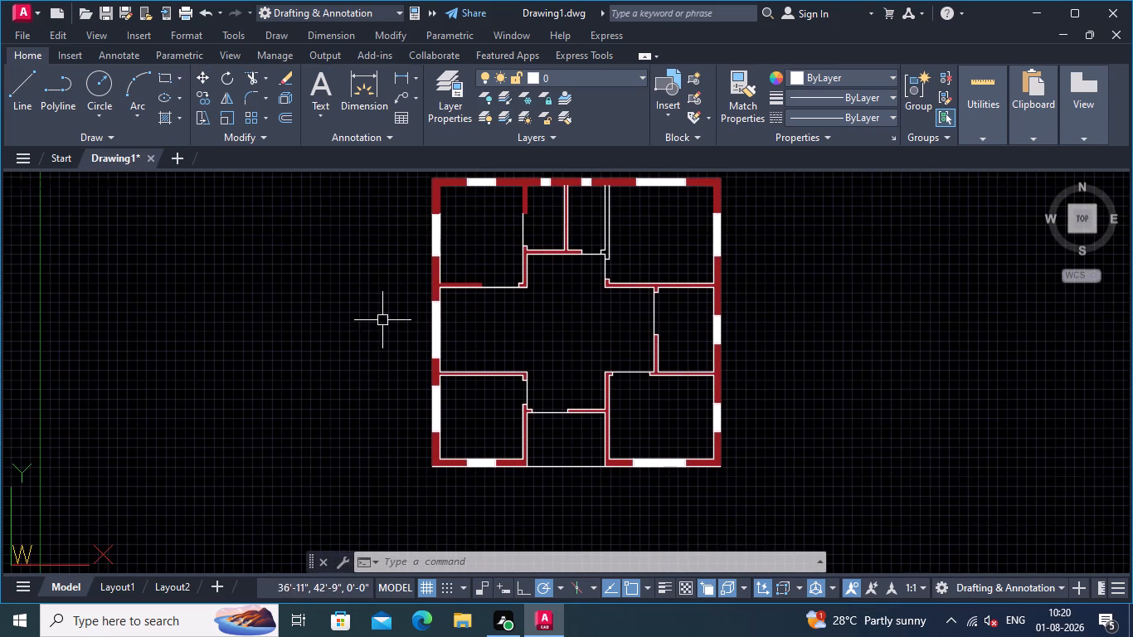
{"action": "middle_click_drag", "start_coordinate": [381, 318], "coordinate": [387, 374]}
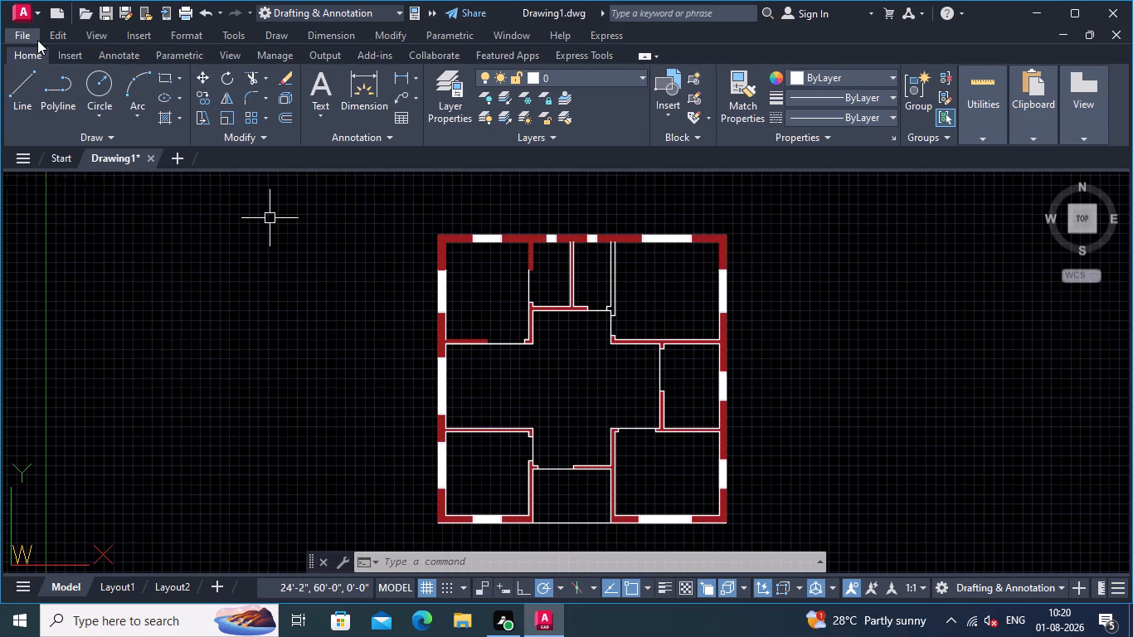
{"action": "type", "text": "HA"}
{"action": "key", "text": "Return"}
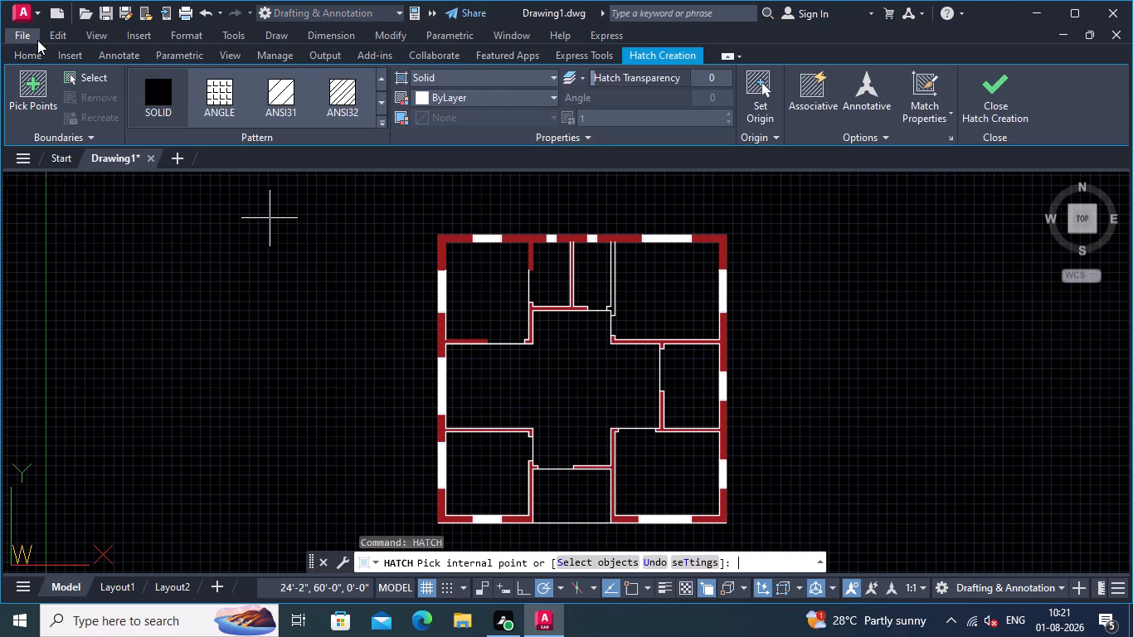
{"action": "left_click", "coordinate": [165, 85]}
{"action": "scroll", "coordinate": [620, 294], "scroll_direction": "up", "scroll_amount": 2}
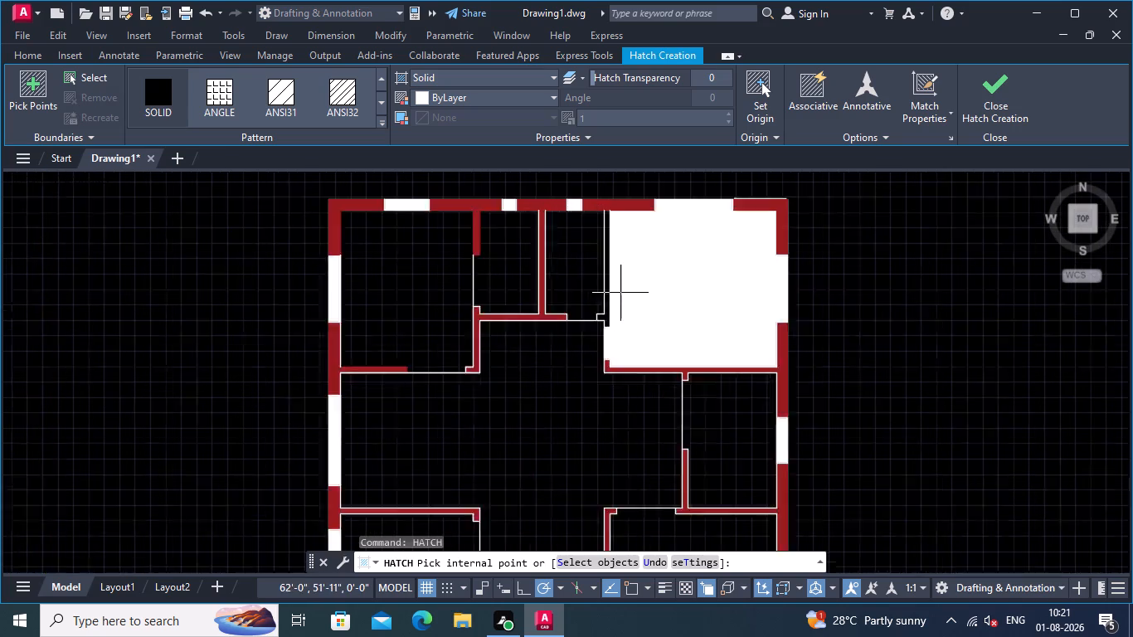
{"action": "left_click", "coordinate": [600, 299]}
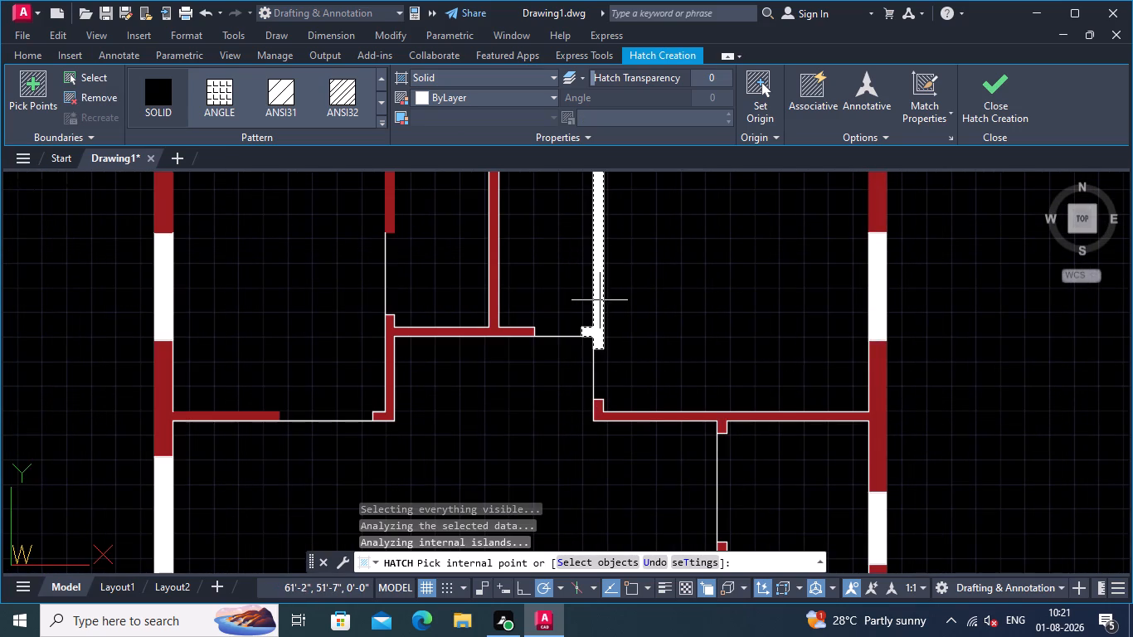
{"action": "key", "text": "Return"}
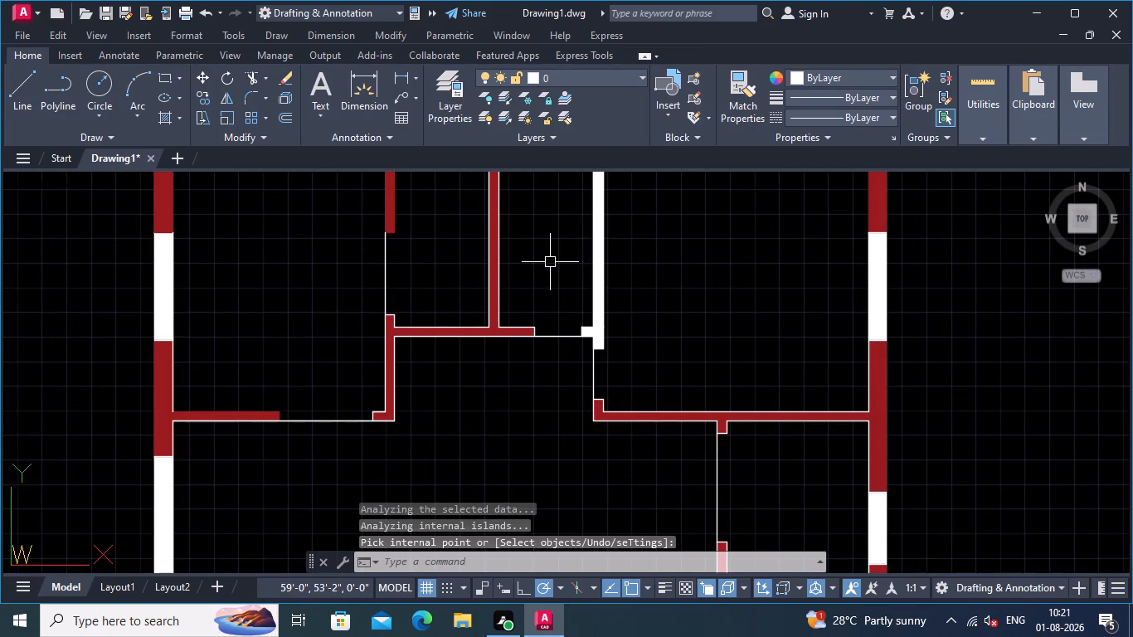
Change the hatch colour of the partition beside the top-right room to dark red 153,27,30.
{"action": "left_click", "coordinate": [598, 265]}
{"action": "left_click", "coordinate": [421, 90]}
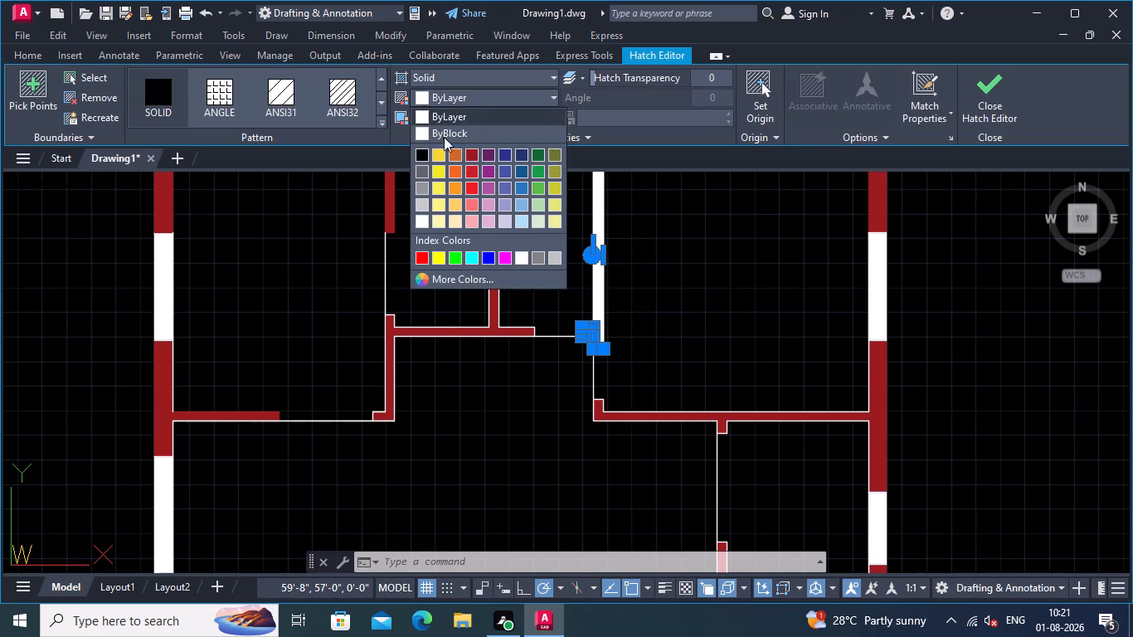
{"action": "left_click", "coordinate": [472, 153]}
{"action": "key", "text": "Return"}
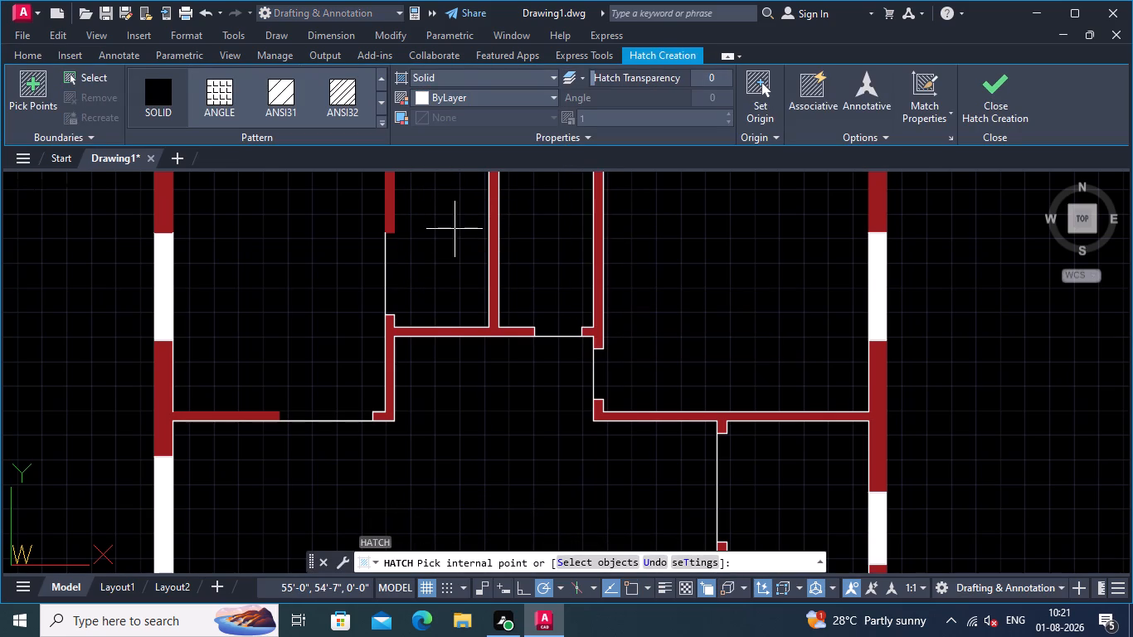
{"action": "scroll", "coordinate": [409, 271], "scroll_direction": "down", "scroll_amount": 1}
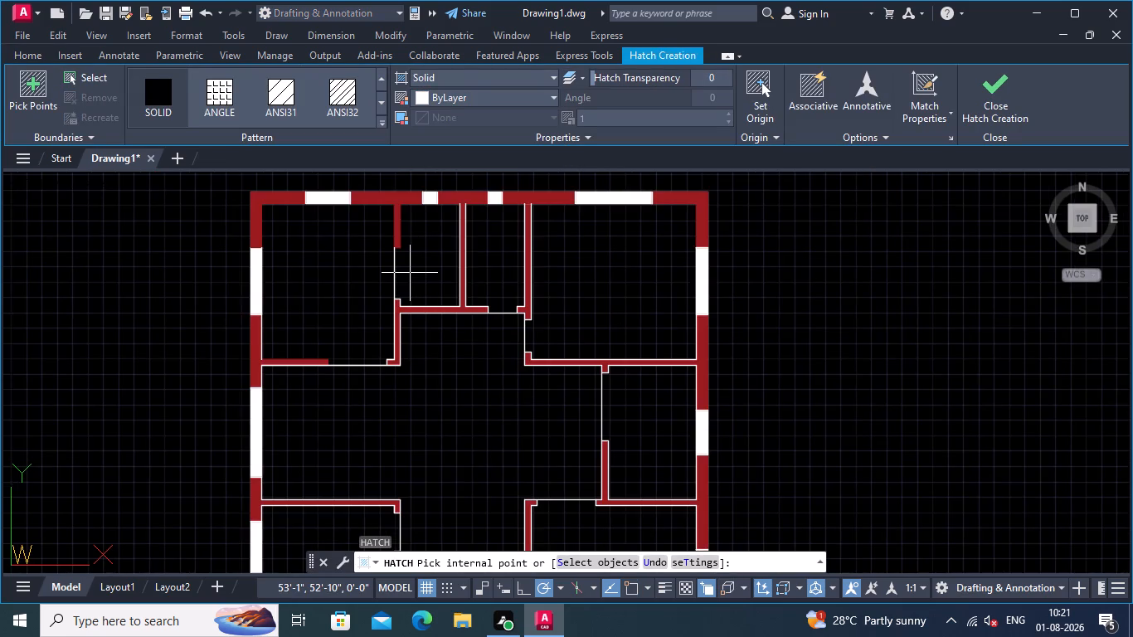
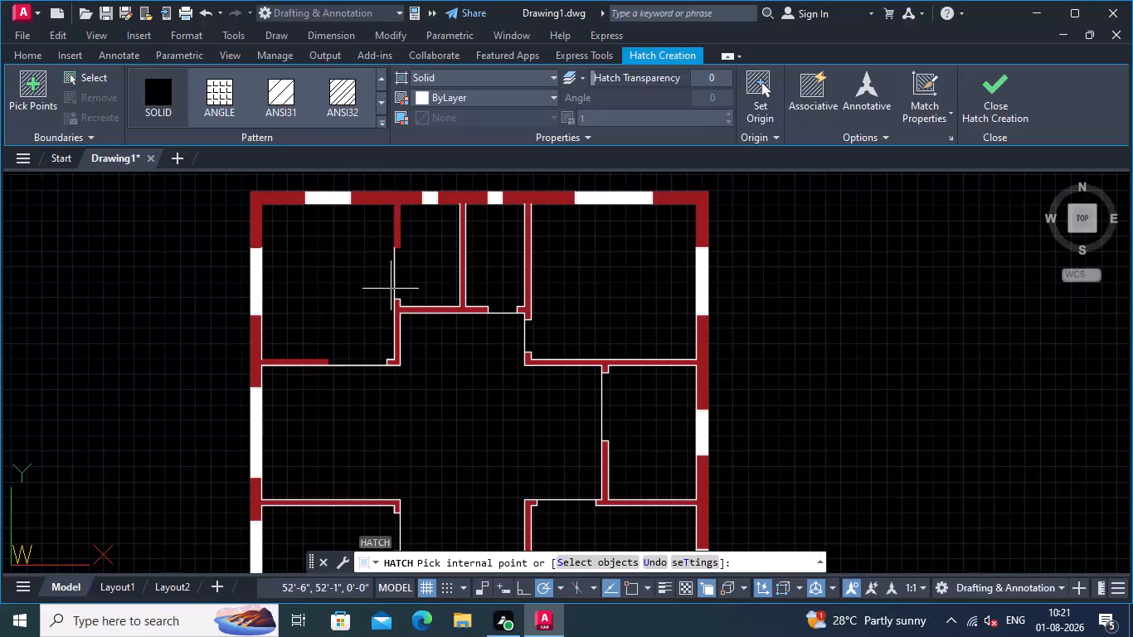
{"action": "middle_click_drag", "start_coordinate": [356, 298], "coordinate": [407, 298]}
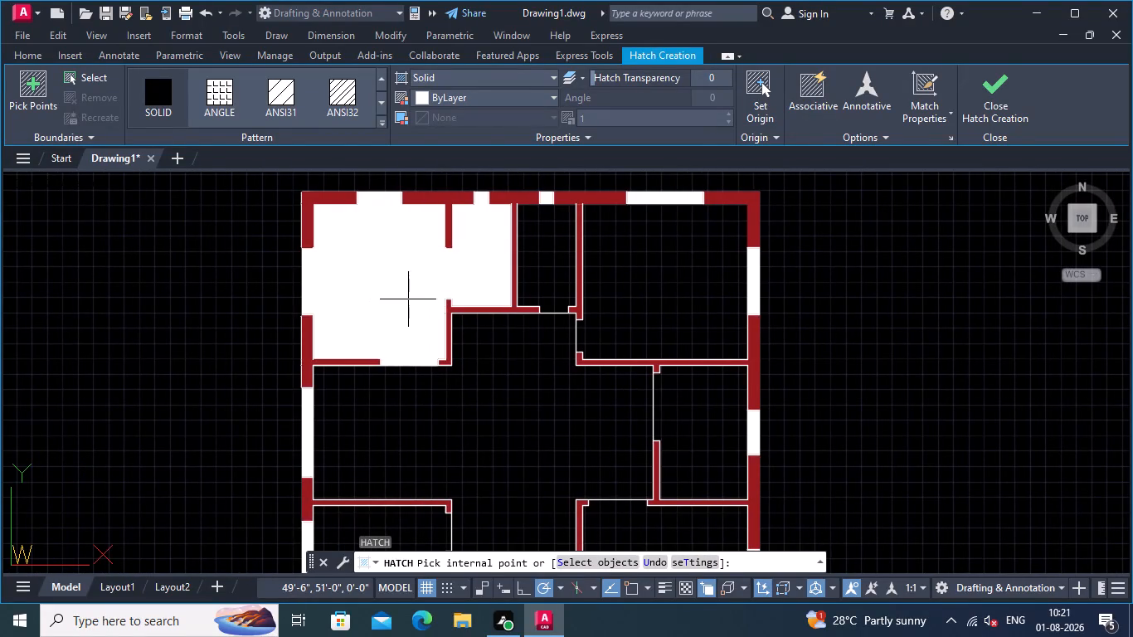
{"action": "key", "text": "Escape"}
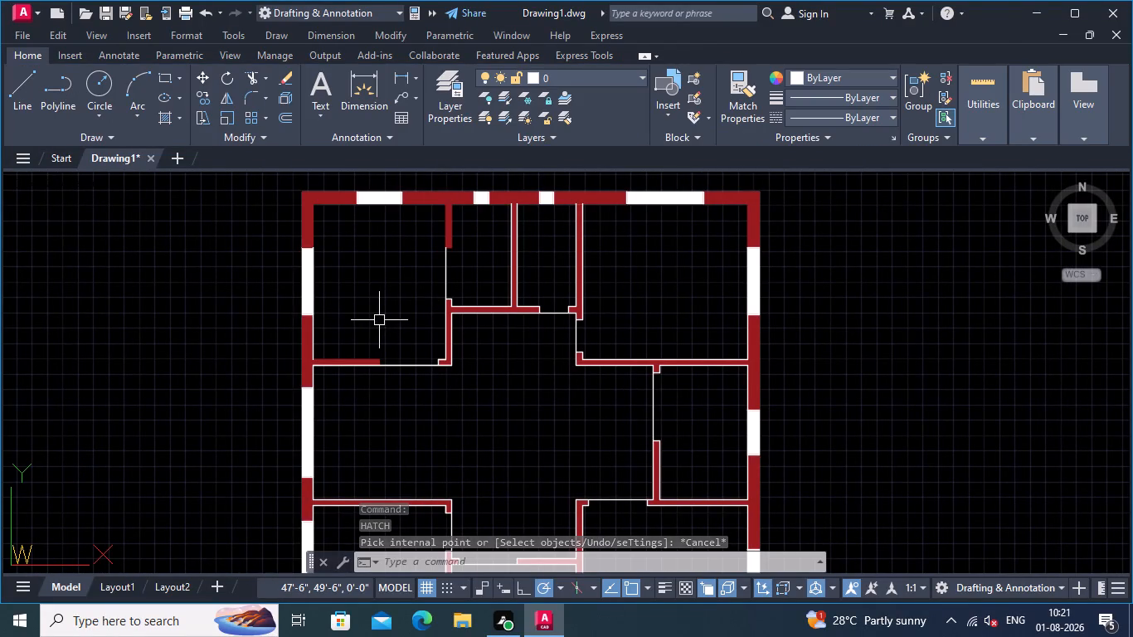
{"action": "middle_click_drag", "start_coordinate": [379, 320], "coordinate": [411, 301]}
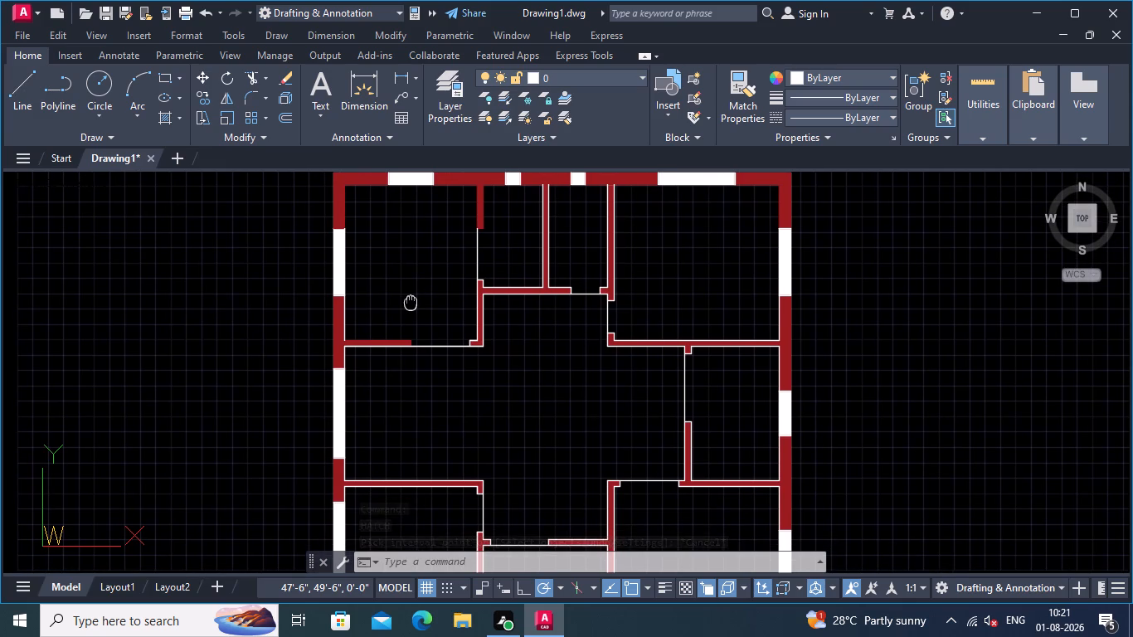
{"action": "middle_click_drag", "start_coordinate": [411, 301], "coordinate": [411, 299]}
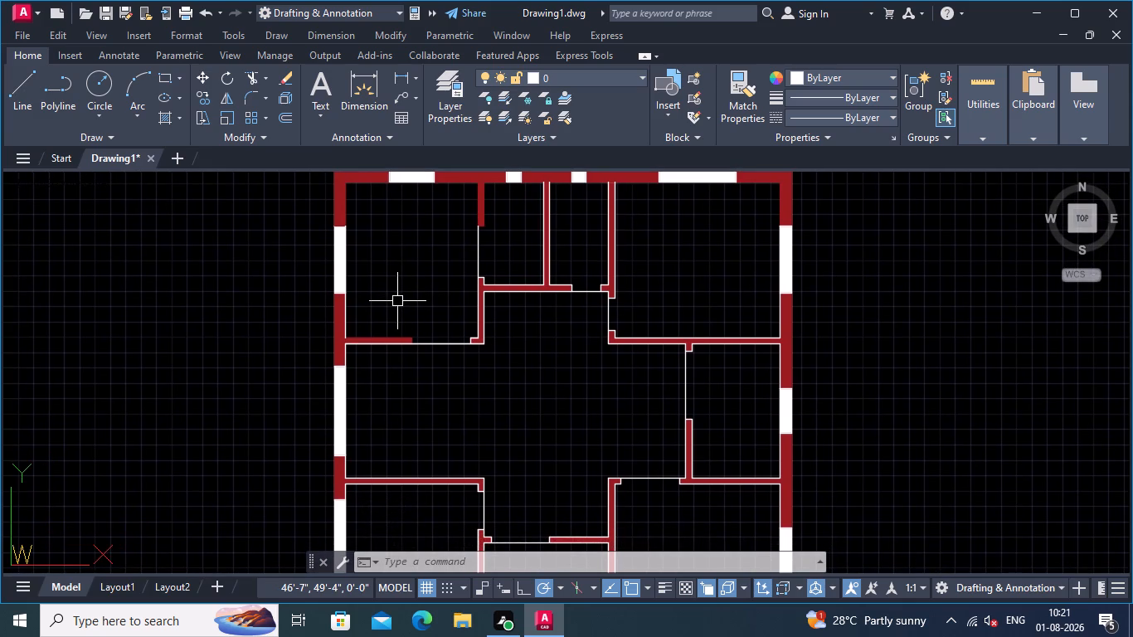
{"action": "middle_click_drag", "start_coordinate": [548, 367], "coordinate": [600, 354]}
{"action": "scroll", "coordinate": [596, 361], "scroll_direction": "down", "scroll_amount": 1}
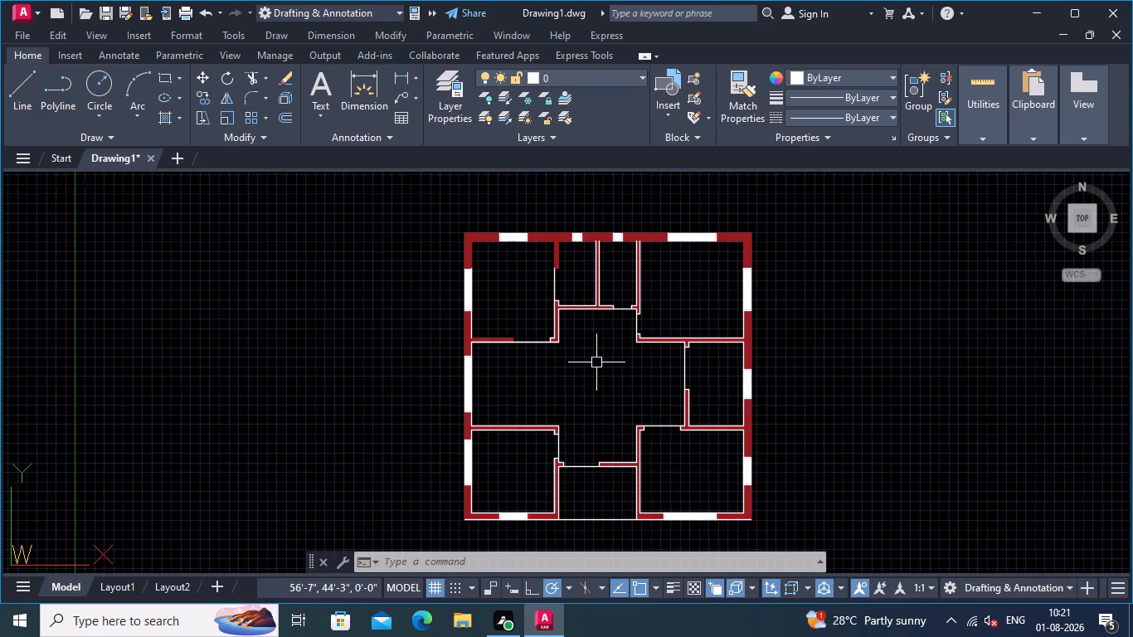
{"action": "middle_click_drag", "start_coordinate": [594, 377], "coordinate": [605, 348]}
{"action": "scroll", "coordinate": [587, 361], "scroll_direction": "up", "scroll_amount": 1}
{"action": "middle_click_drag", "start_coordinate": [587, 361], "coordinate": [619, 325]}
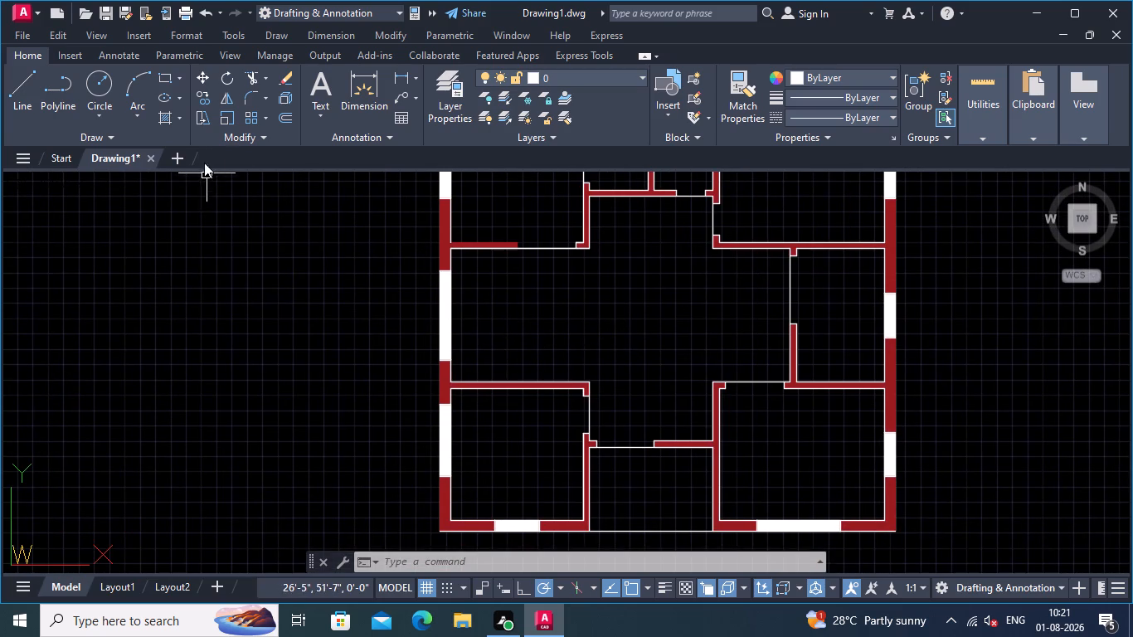
Extend the inner line of the exterior west wall in the upper-left room up to the top wall's outer edge.
{"action": "type", "text": "EX"}
{"action": "key", "text": "Return"}
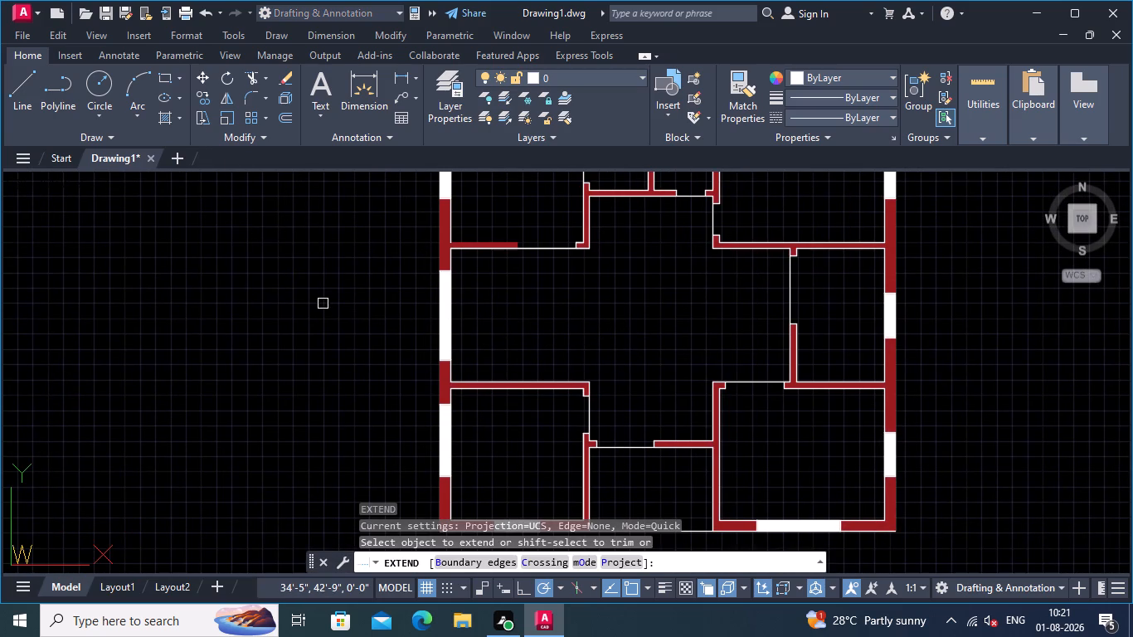
{"action": "middle_click_drag", "start_coordinate": [386, 386], "coordinate": [361, 231]}
{"action": "middle_click_drag", "start_coordinate": [376, 323], "coordinate": [373, 357]}
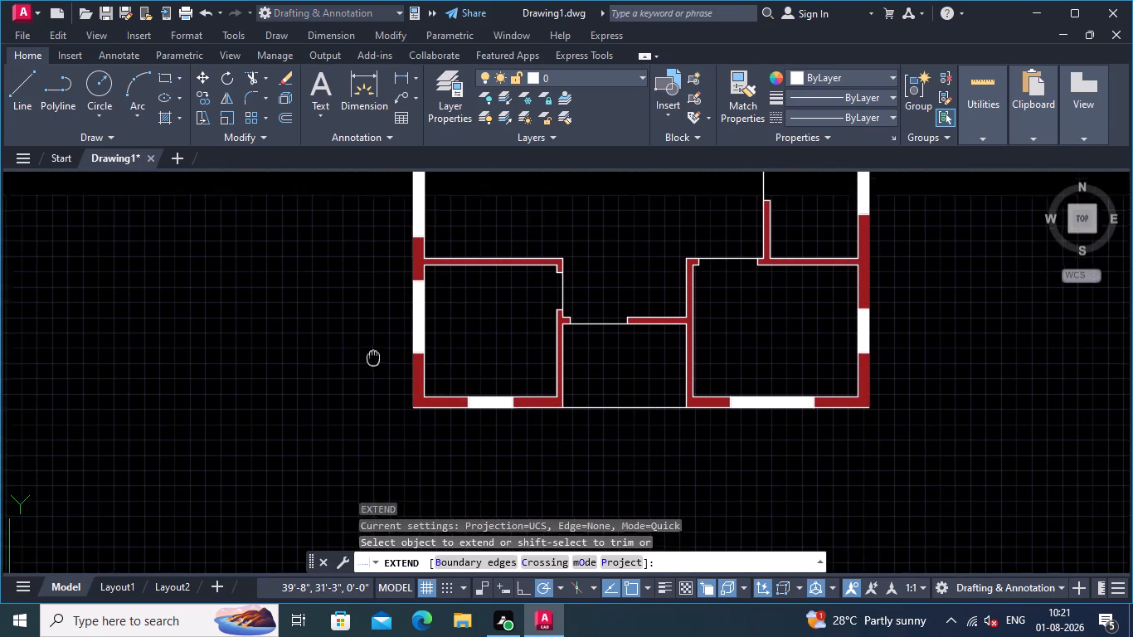
{"action": "middle_click_drag", "start_coordinate": [373, 357], "coordinate": [362, 459]}
{"action": "middle_click_drag", "start_coordinate": [363, 278], "coordinate": [323, 430]}
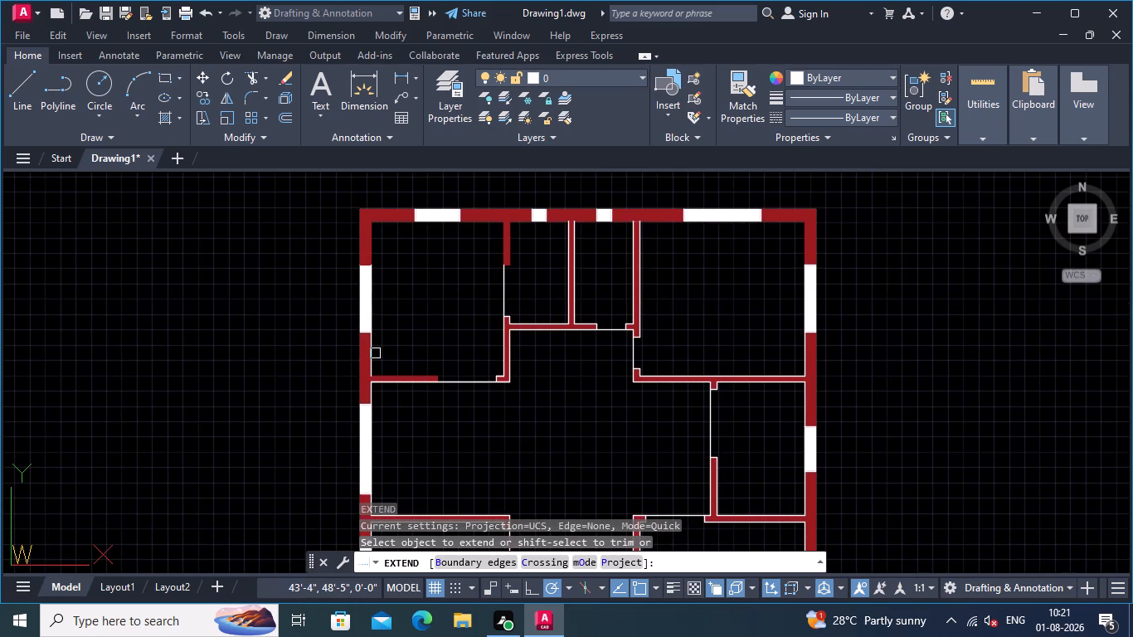
{"action": "left_click", "coordinate": [375, 352]}
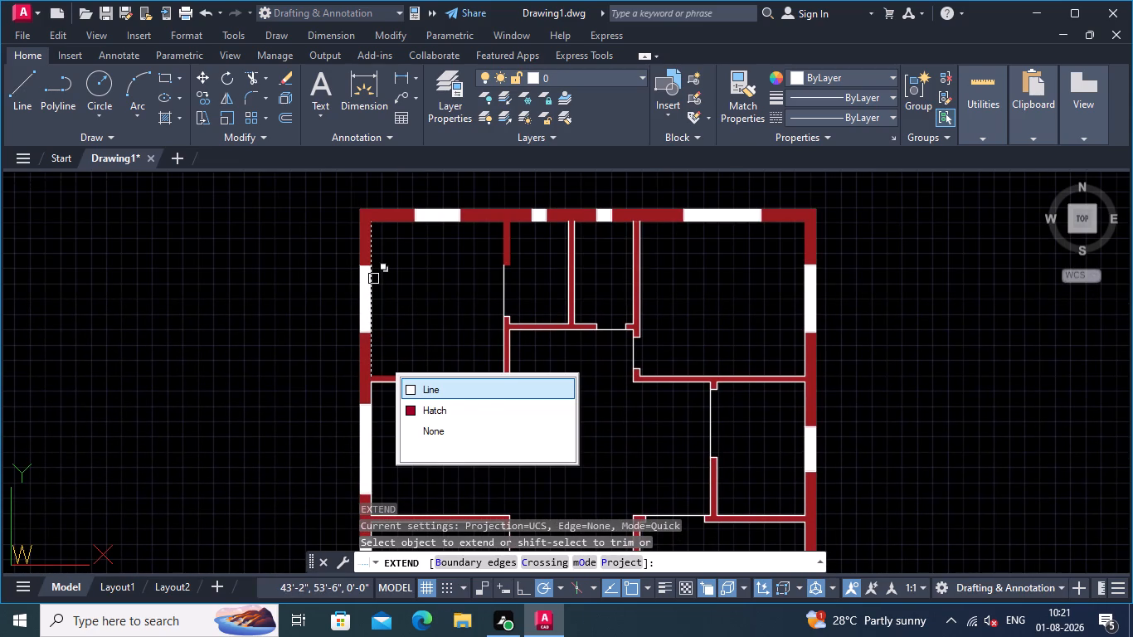
{"action": "left_click", "coordinate": [373, 279]}
{"action": "left_click", "coordinate": [372, 284]}
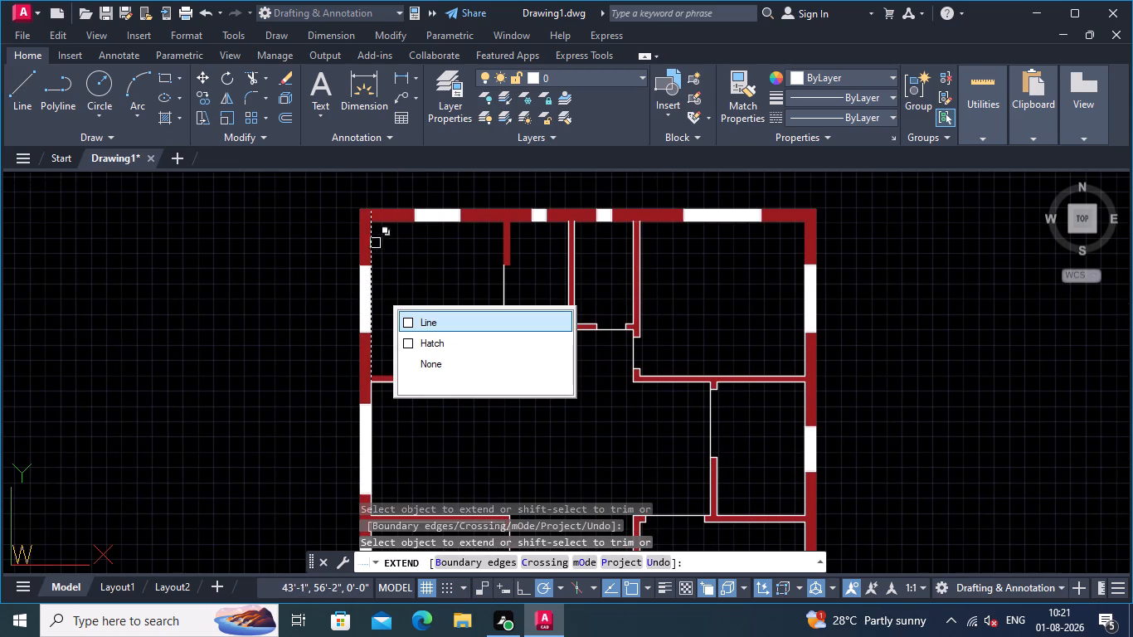
{"action": "key", "text": "Return"}
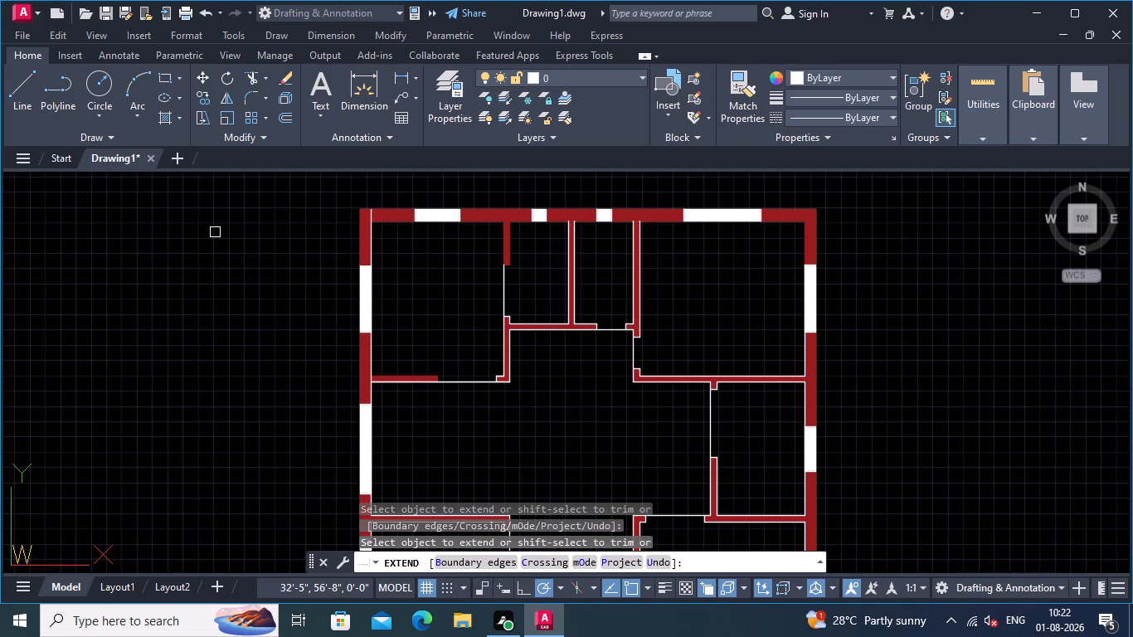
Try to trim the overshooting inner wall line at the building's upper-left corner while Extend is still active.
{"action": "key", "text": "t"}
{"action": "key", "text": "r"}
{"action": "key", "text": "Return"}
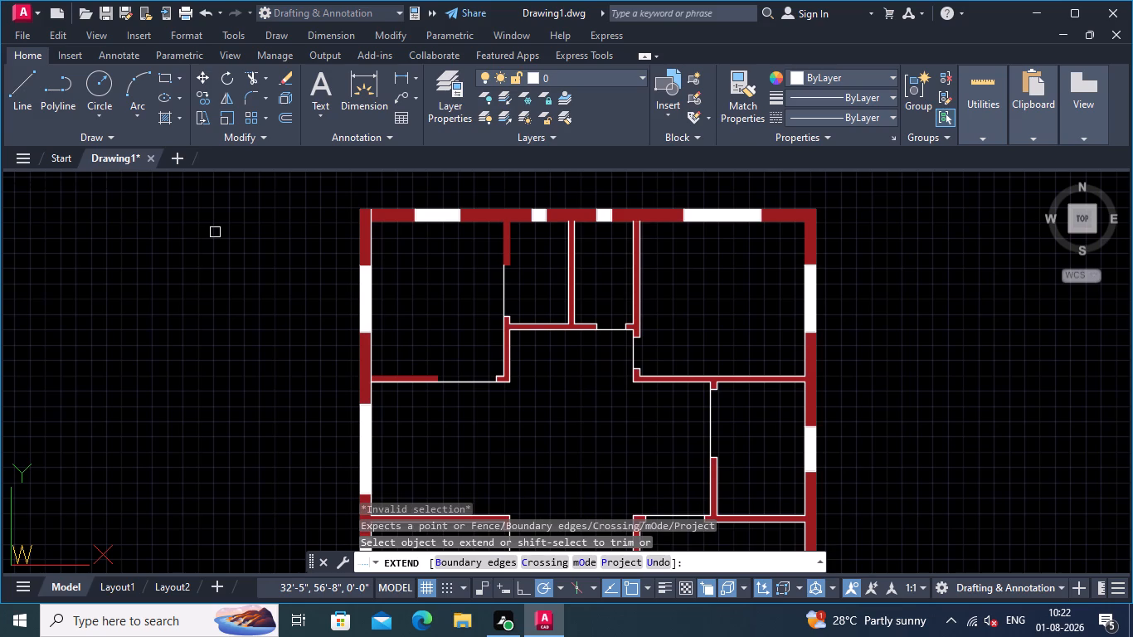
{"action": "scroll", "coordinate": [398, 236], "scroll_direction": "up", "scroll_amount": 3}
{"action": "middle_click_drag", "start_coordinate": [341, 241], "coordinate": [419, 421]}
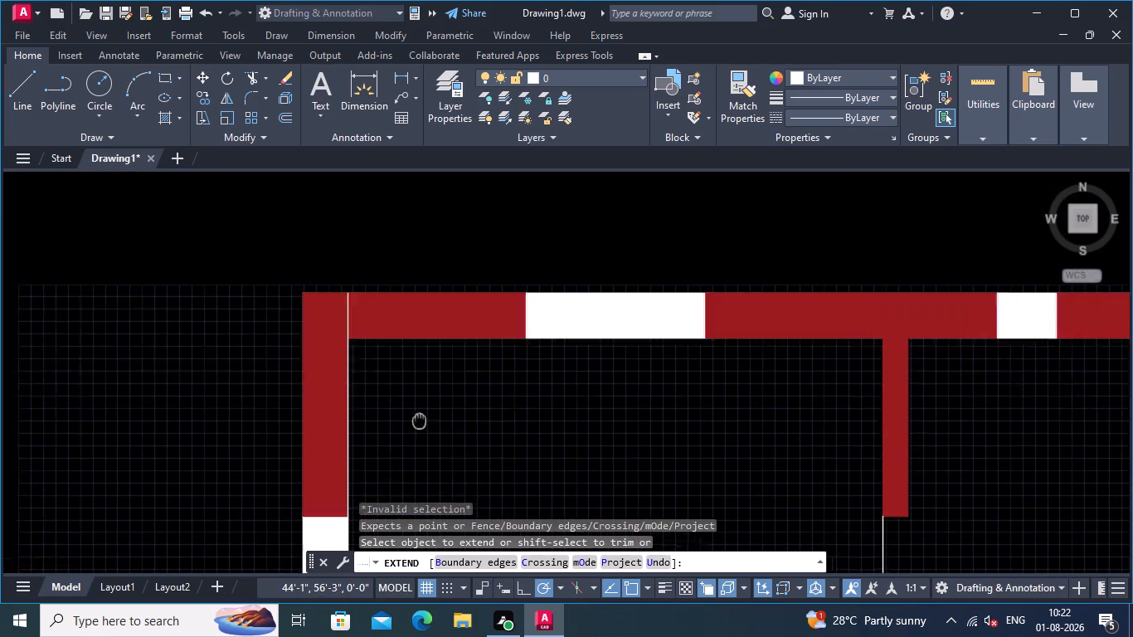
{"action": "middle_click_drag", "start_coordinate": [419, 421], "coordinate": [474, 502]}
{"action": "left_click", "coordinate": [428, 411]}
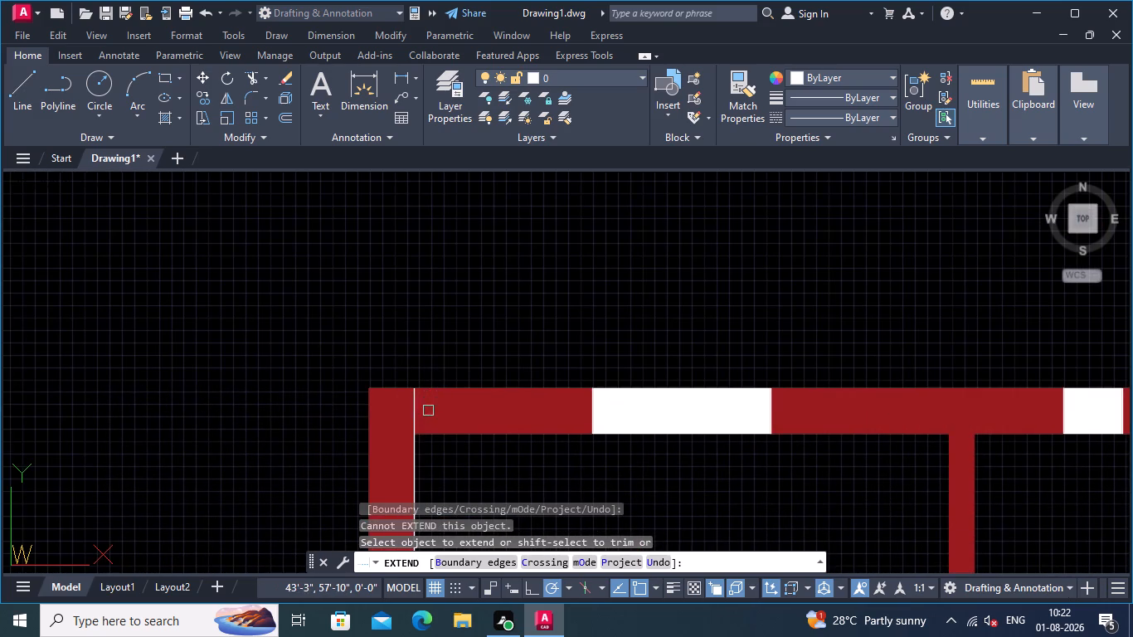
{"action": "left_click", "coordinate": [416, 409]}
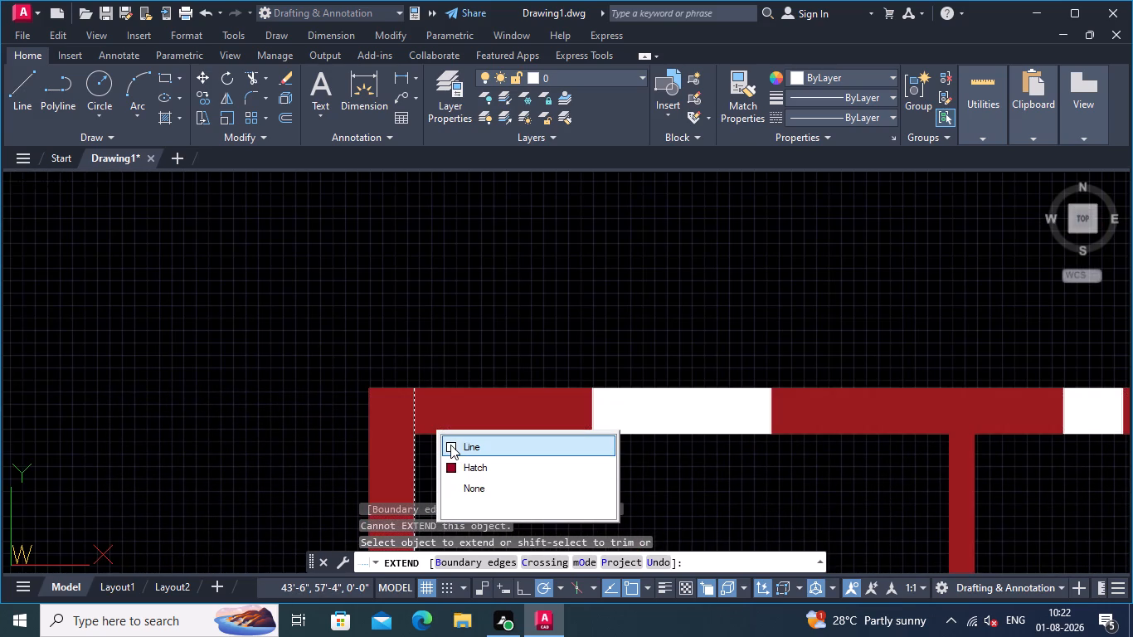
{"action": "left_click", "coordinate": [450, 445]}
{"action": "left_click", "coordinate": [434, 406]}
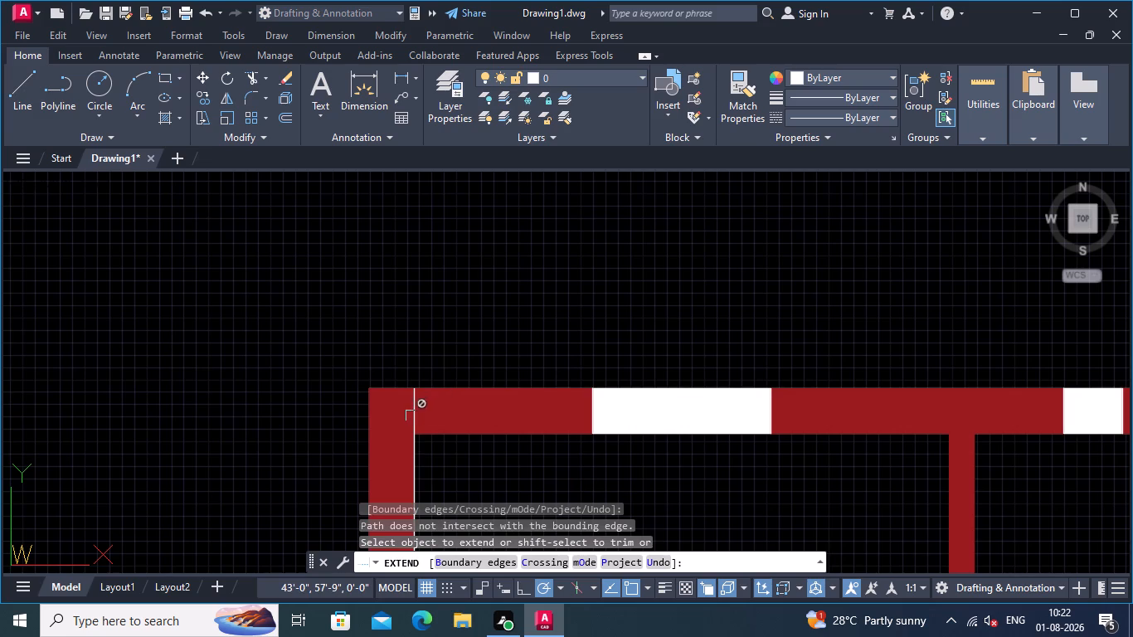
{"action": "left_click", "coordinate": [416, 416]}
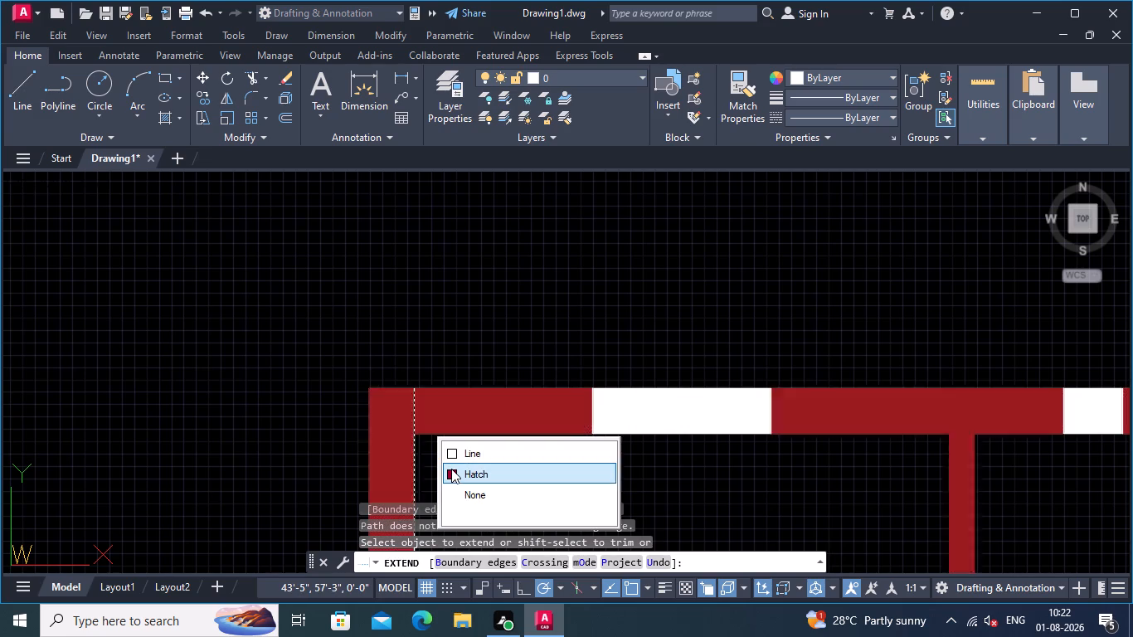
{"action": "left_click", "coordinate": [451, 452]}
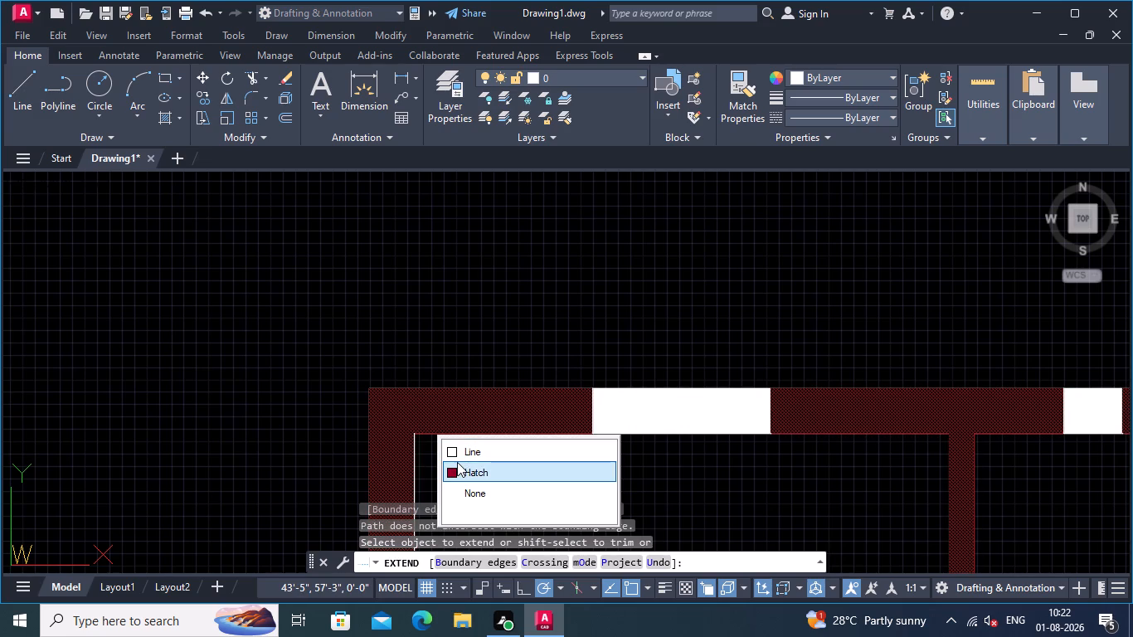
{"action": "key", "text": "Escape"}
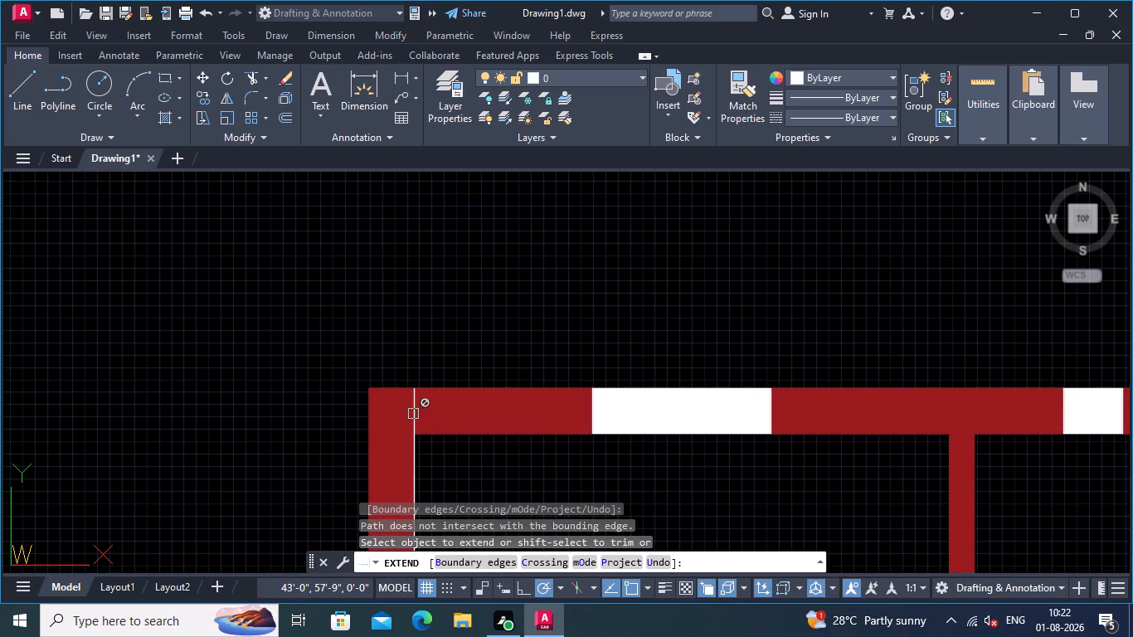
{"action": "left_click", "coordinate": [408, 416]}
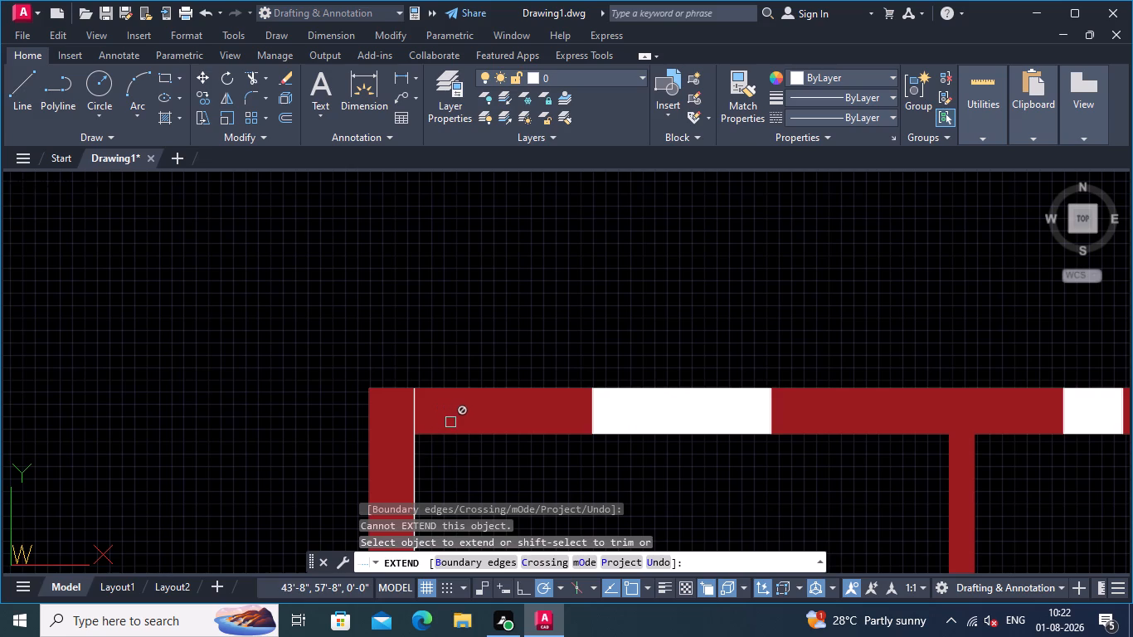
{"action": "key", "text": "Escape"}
Trim the part of the inner west wall line that crosses the top wall at the building's upper-left corner.
{"action": "scroll", "coordinate": [450, 435], "scroll_direction": "down", "scroll_amount": 2}
{"action": "middle_click_drag", "start_coordinate": [479, 474], "coordinate": [479, 468]}
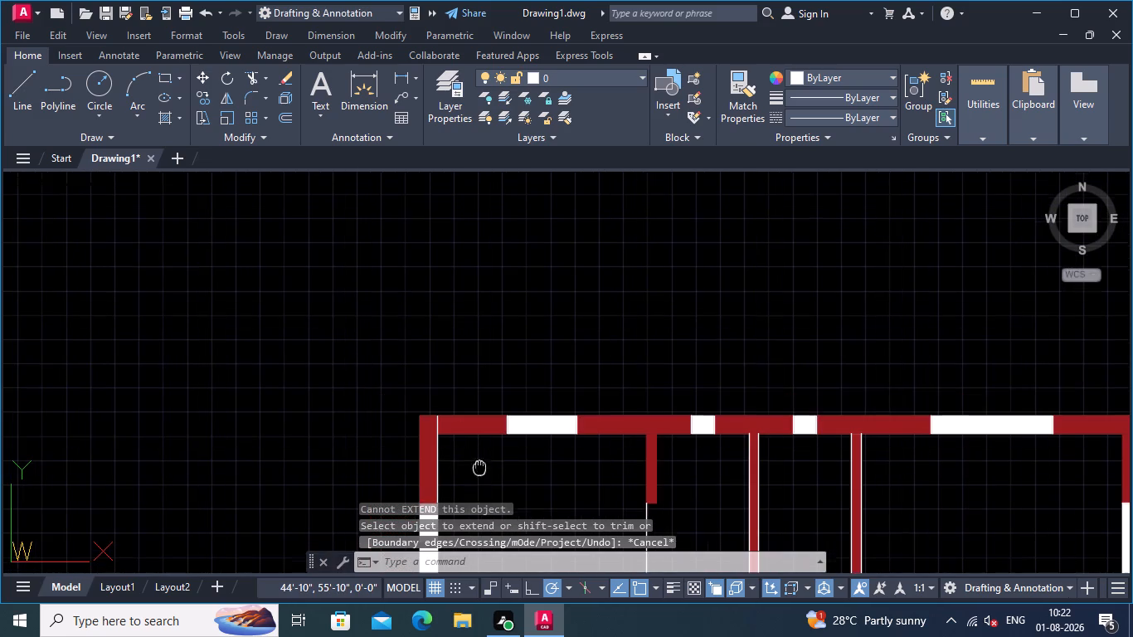
{"action": "middle_click_drag", "start_coordinate": [479, 468], "coordinate": [429, 370]}
{"action": "scroll", "coordinate": [430, 393], "scroll_direction": "up", "scroll_amount": 1}
{"action": "type", "text": "TR"}
{"action": "key", "text": "Return"}
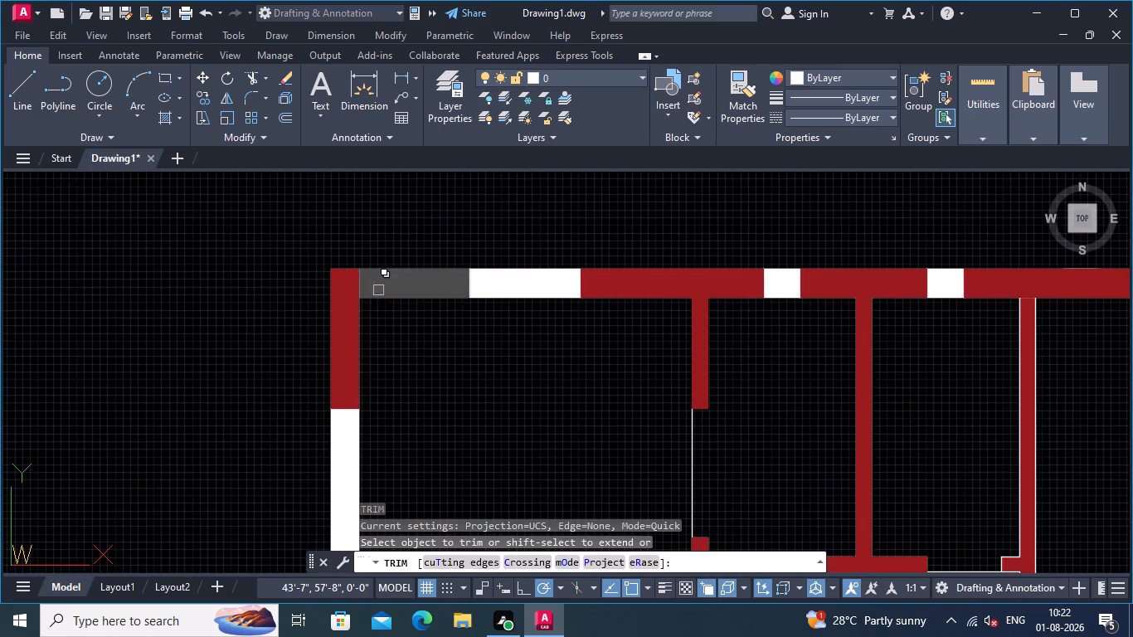
{"action": "left_click", "coordinate": [360, 284]}
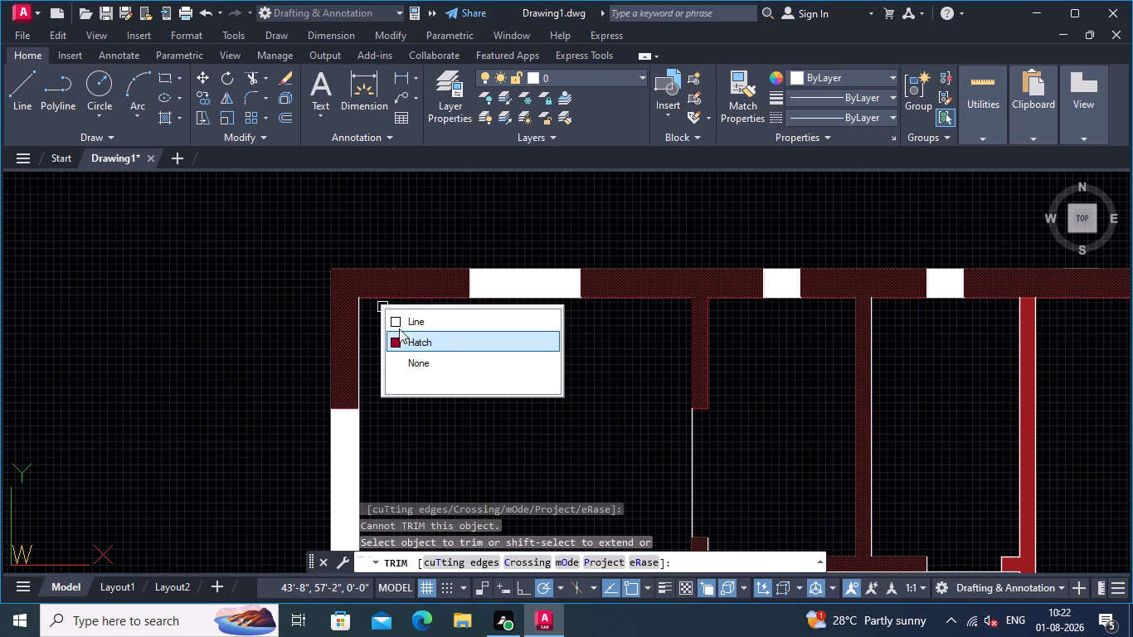
{"action": "left_click", "coordinate": [399, 321]}
{"action": "scroll", "coordinate": [425, 387], "scroll_direction": "down", "scroll_amount": 1}
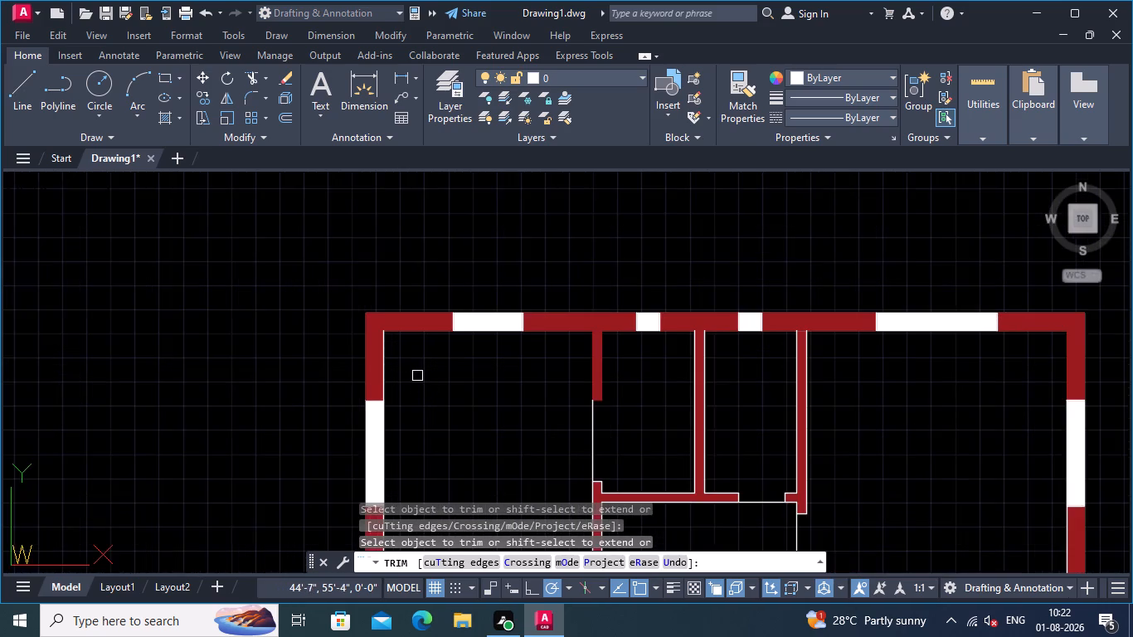
{"action": "middle_click_drag", "start_coordinate": [411, 366], "coordinate": [356, 325]}
{"action": "key", "text": "Return"}
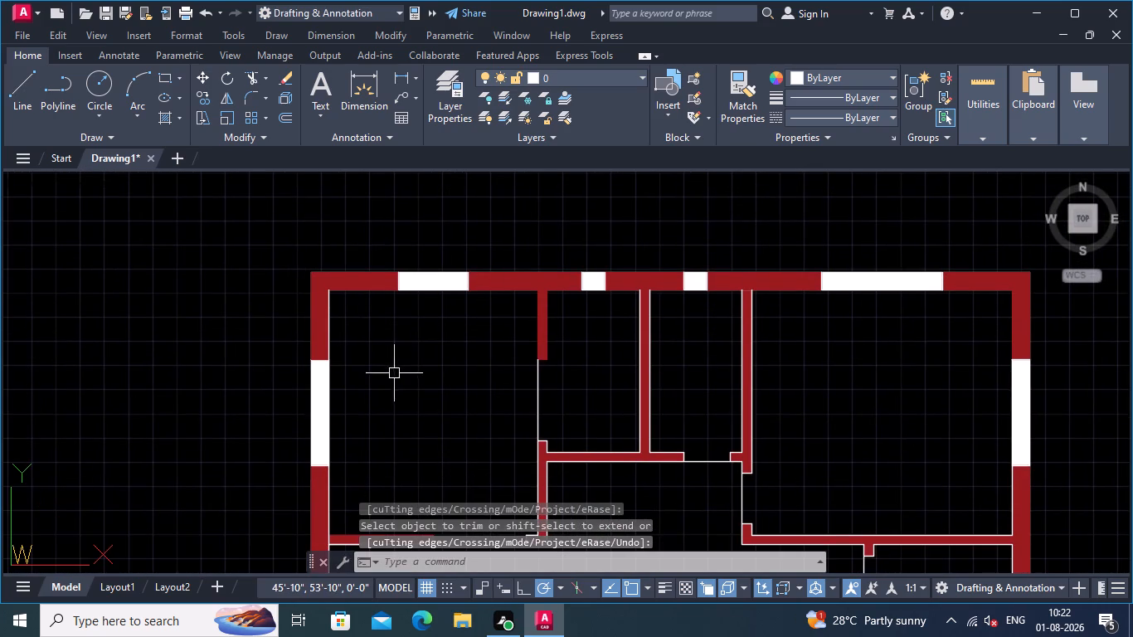
Extend the vertical door-opening line on the upper-left room's east partition up to the top wall.
{"action": "middle_click_drag", "start_coordinate": [394, 373], "coordinate": [341, 317]}
{"action": "type", "text": "EX"}
{"action": "key", "text": "Return"}
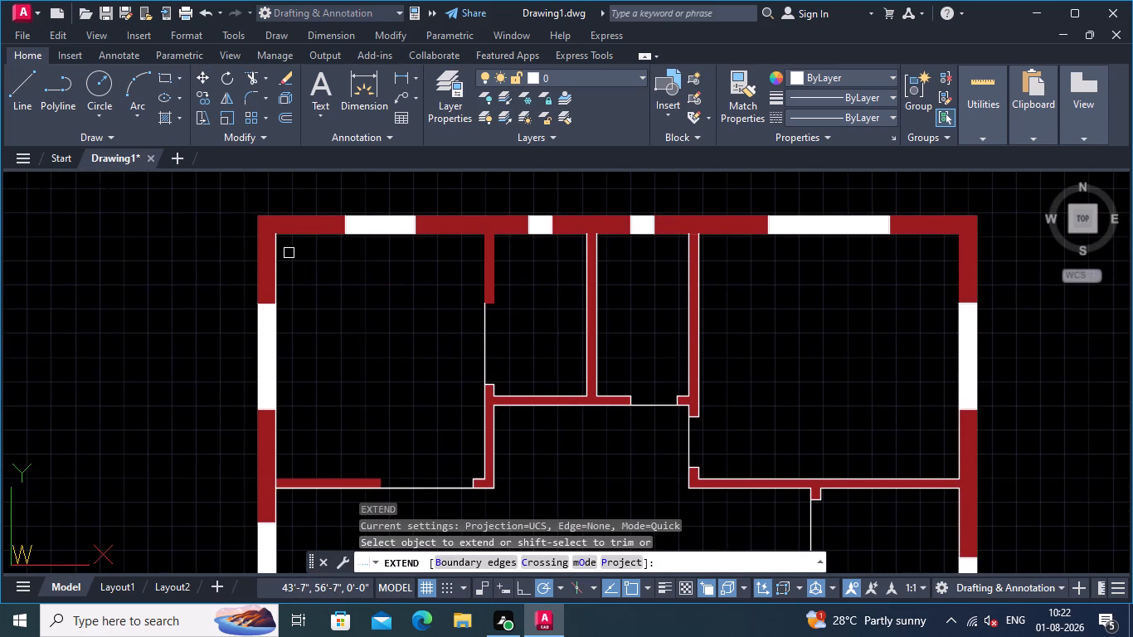
{"action": "middle_click_drag", "start_coordinate": [289, 264], "coordinate": [340, 343]}
{"action": "scroll", "coordinate": [339, 338], "scroll_direction": "up", "scroll_amount": 2}
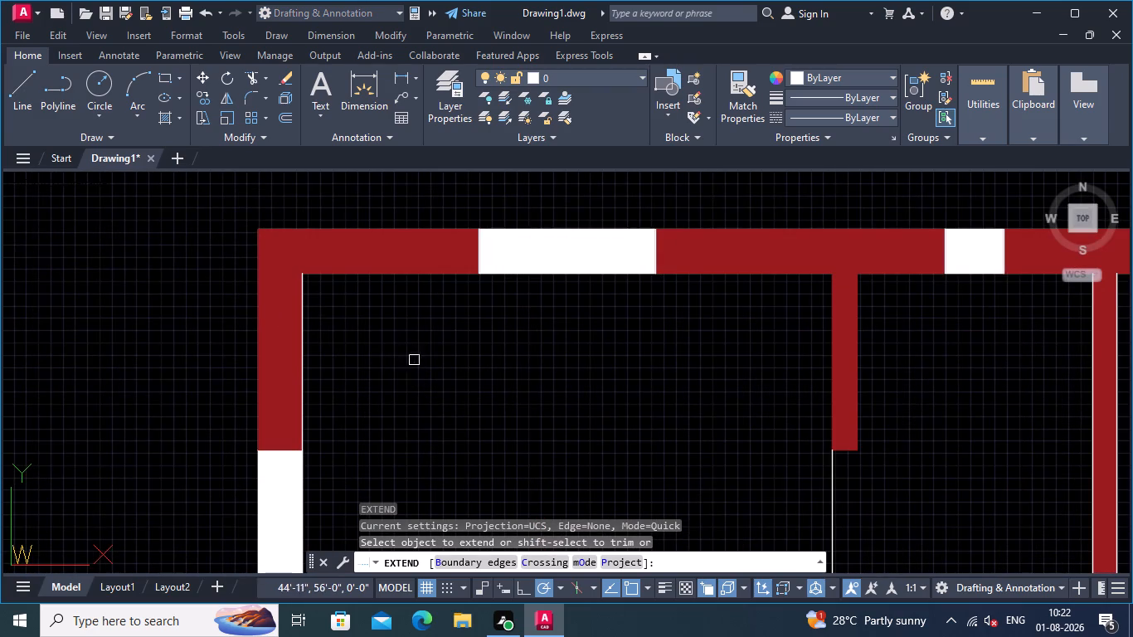
{"action": "scroll", "coordinate": [428, 372], "scroll_direction": "down", "scroll_amount": 2}
{"action": "middle_click_drag", "start_coordinate": [429, 375], "coordinate": [322, 284]}
{"action": "scroll", "coordinate": [479, 357], "scroll_direction": "up", "scroll_amount": 2}
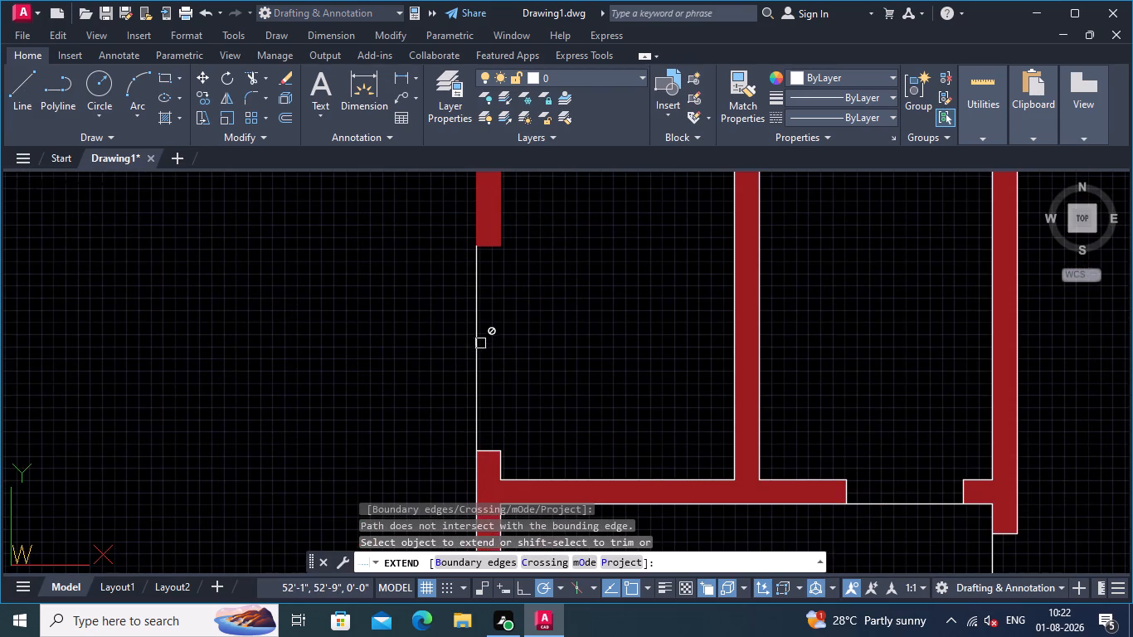
{"action": "scroll", "coordinate": [479, 314], "scroll_direction": "down", "scroll_amount": 2}
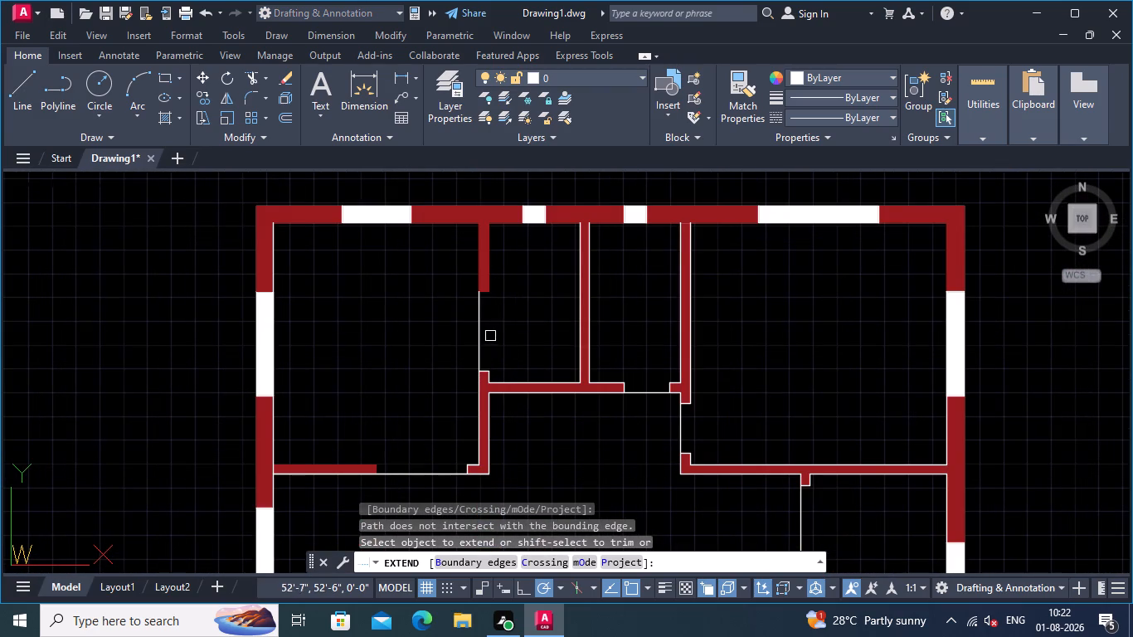
{"action": "left_click", "coordinate": [484, 340]}
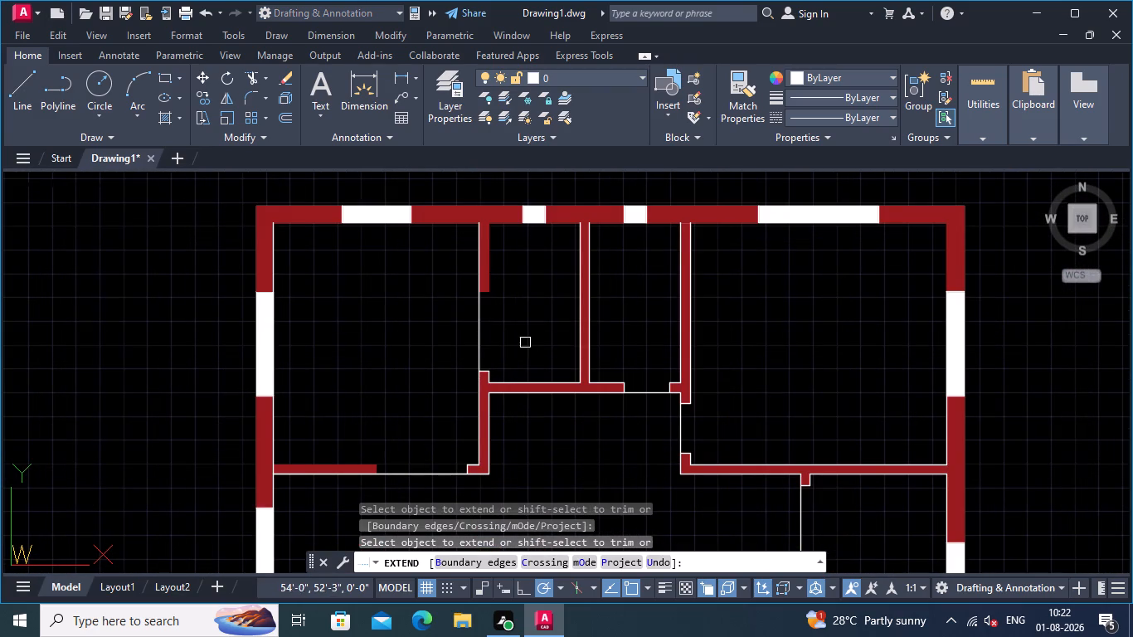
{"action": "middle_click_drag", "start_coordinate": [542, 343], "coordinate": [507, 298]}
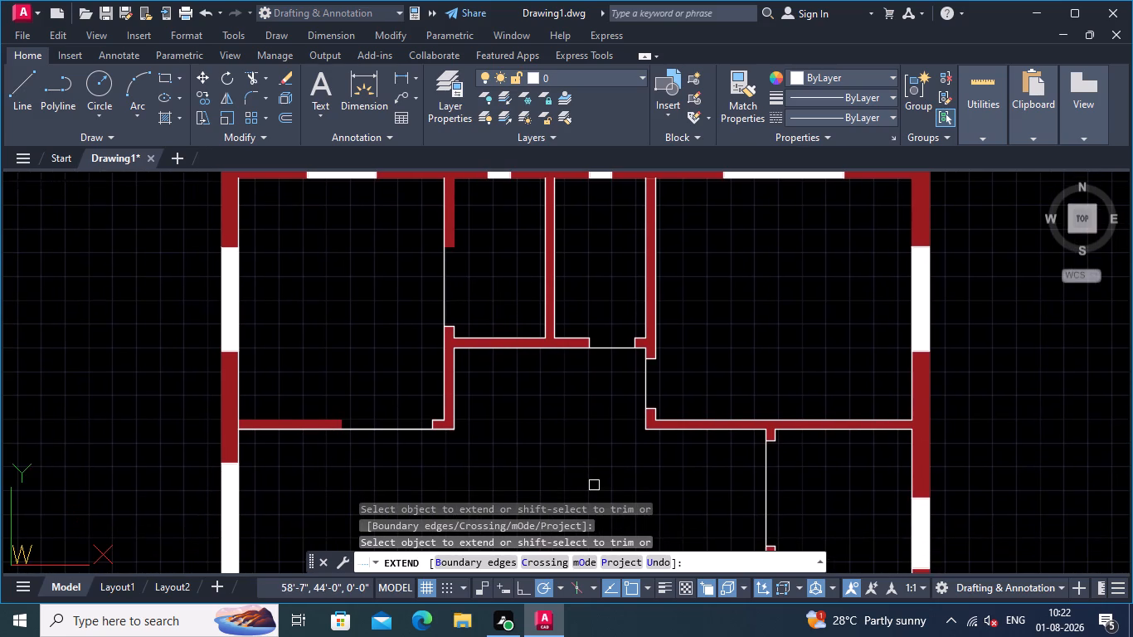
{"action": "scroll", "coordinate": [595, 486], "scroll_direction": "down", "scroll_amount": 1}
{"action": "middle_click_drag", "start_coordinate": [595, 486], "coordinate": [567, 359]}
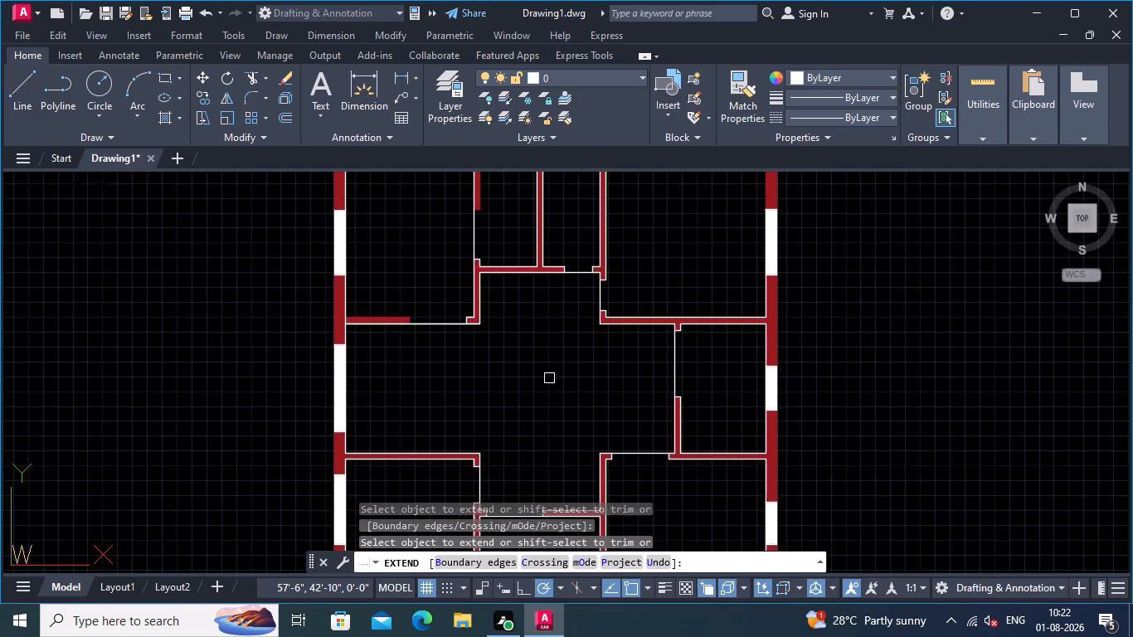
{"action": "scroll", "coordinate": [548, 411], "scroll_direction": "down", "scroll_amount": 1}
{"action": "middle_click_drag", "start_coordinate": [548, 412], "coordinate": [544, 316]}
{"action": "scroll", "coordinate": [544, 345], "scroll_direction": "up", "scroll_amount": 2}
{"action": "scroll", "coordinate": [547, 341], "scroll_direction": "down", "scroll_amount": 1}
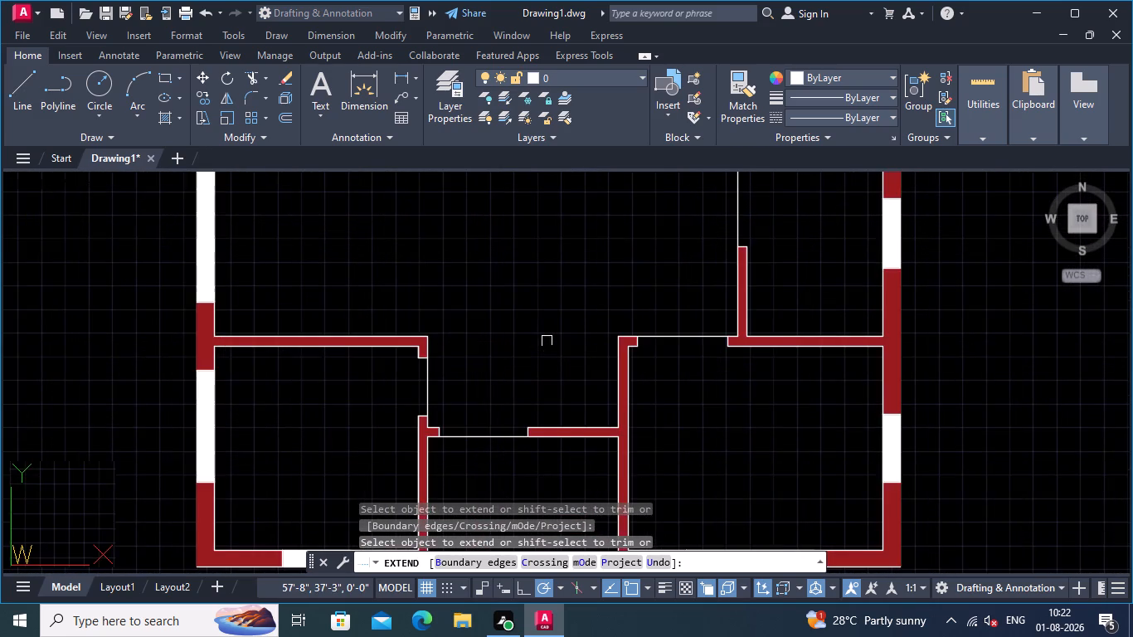
Extend the inner line of the exterior east wall along the upper-right room, past its window and up to the top wall.
{"action": "middle_click_drag", "start_coordinate": [548, 341], "coordinate": [526, 483]}
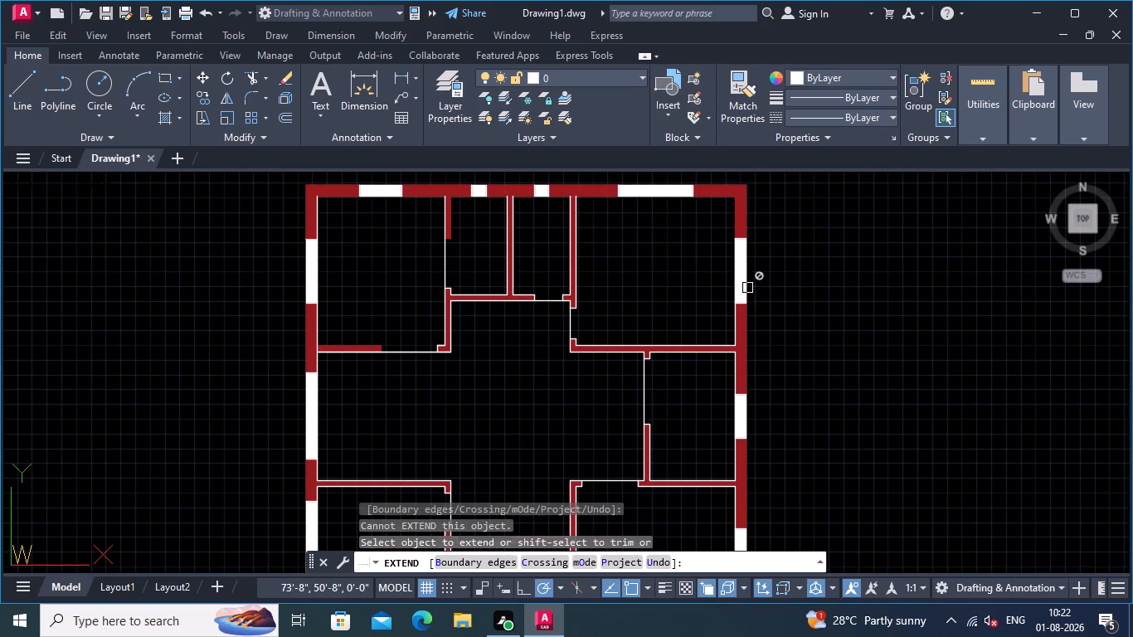
{"action": "scroll", "coordinate": [732, 269], "scroll_direction": "up", "scroll_amount": 1}
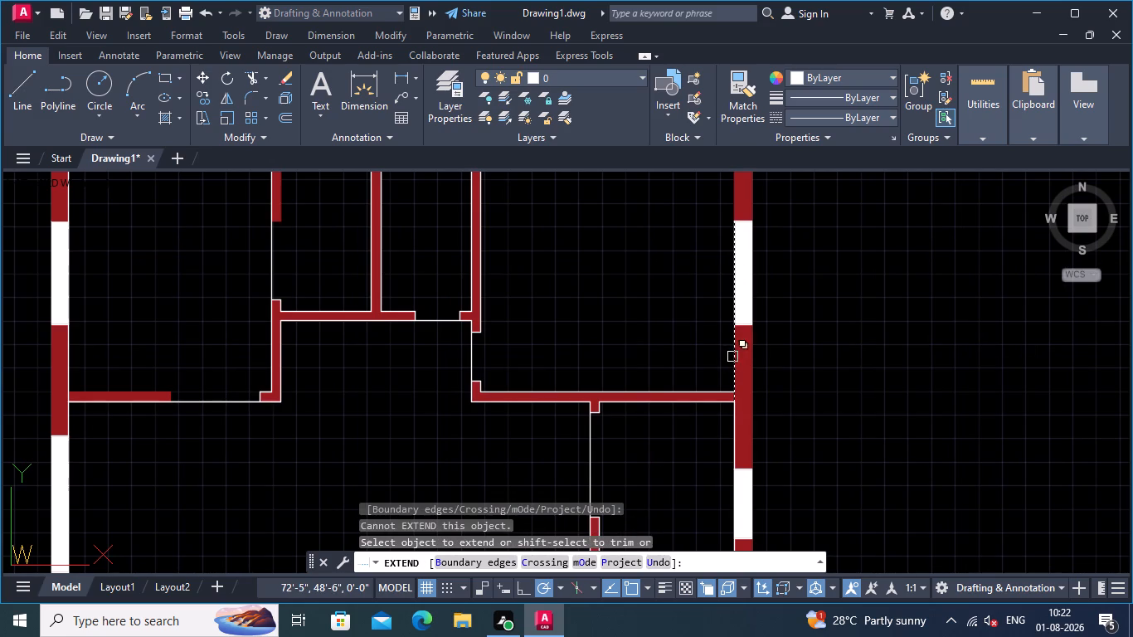
{"action": "left_click", "coordinate": [733, 364]}
{"action": "left_click", "coordinate": [772, 400]}
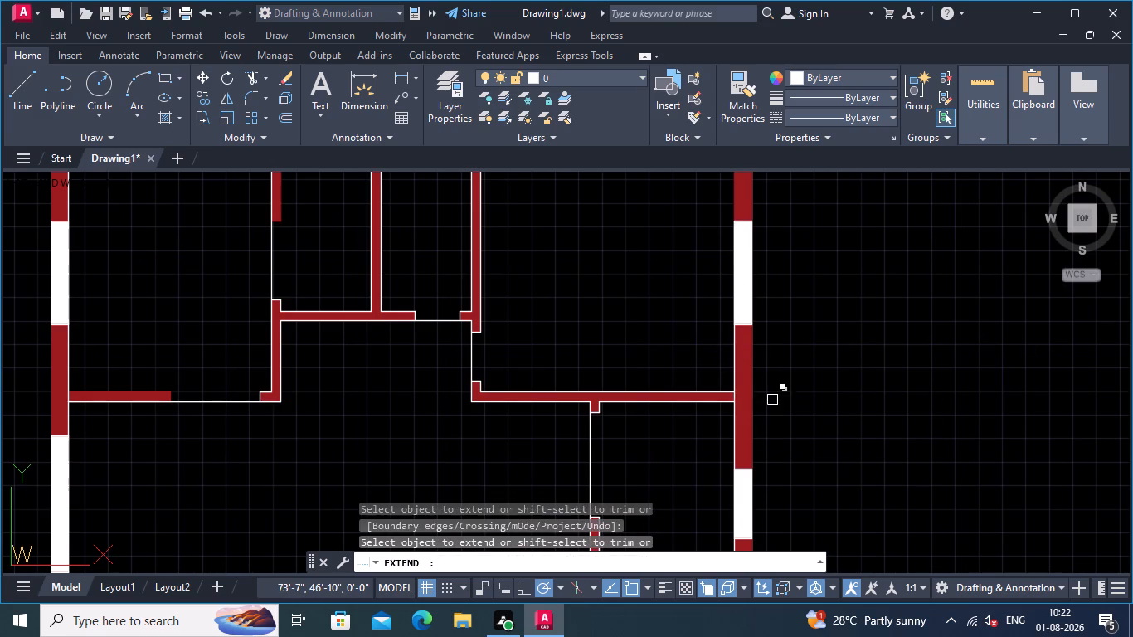
{"action": "scroll", "coordinate": [690, 327], "scroll_direction": "down", "scroll_amount": 2}
{"action": "middle_click_drag", "start_coordinate": [690, 327], "coordinate": [688, 357]}
{"action": "scroll", "coordinate": [720, 379], "scroll_direction": "up", "scroll_amount": 1}
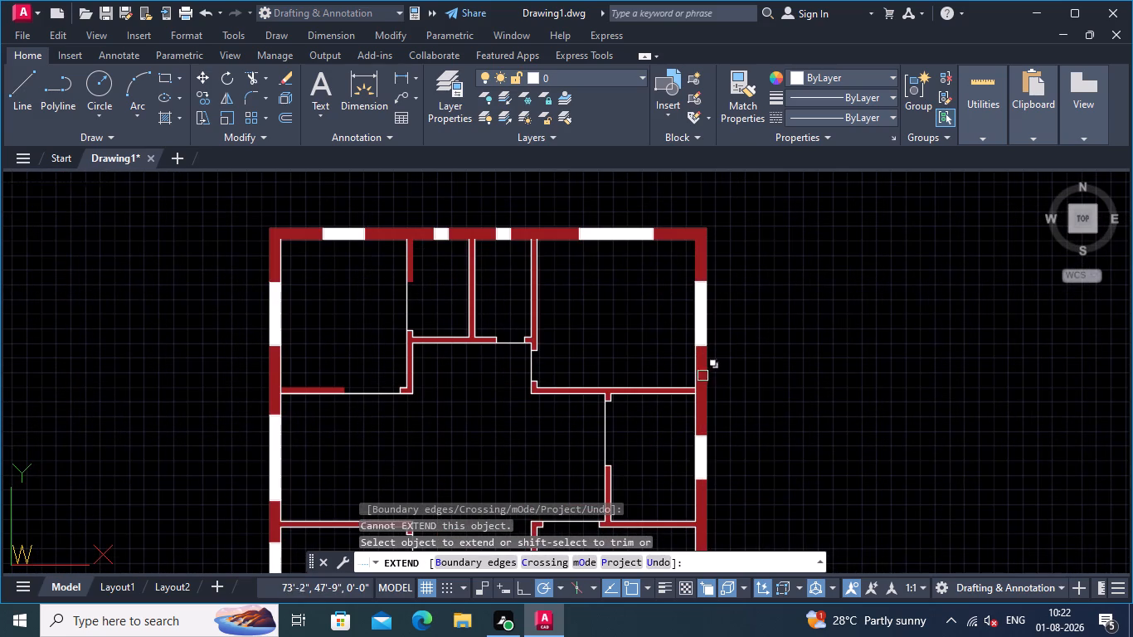
{"action": "left_click", "coordinate": [696, 374]}
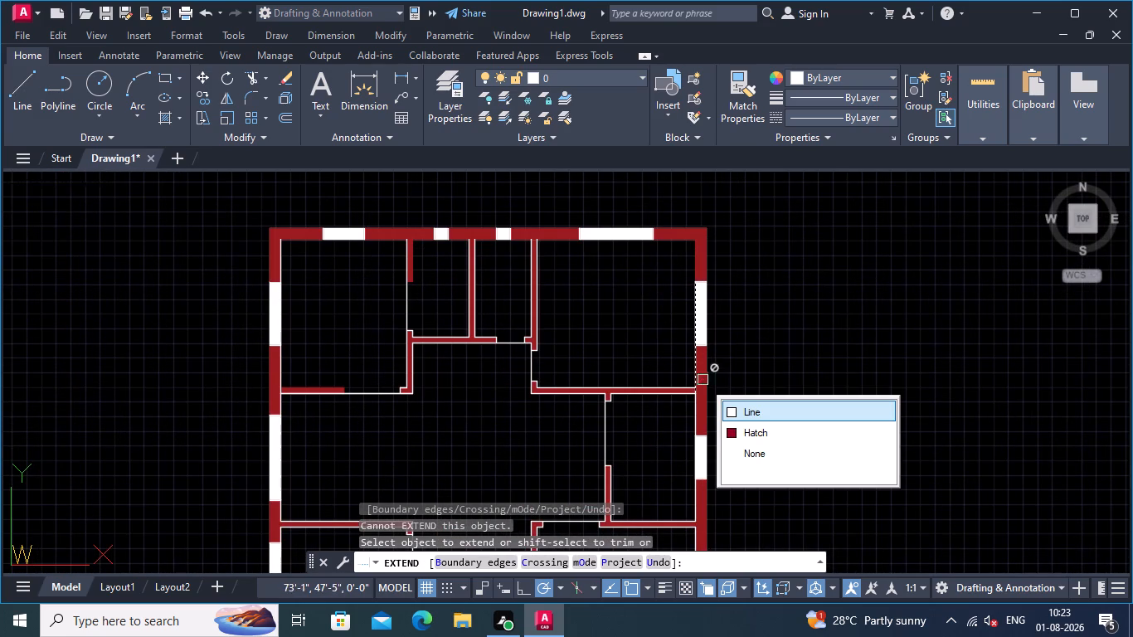
{"action": "left_click", "coordinate": [697, 375]}
{"action": "left_click", "coordinate": [692, 370]}
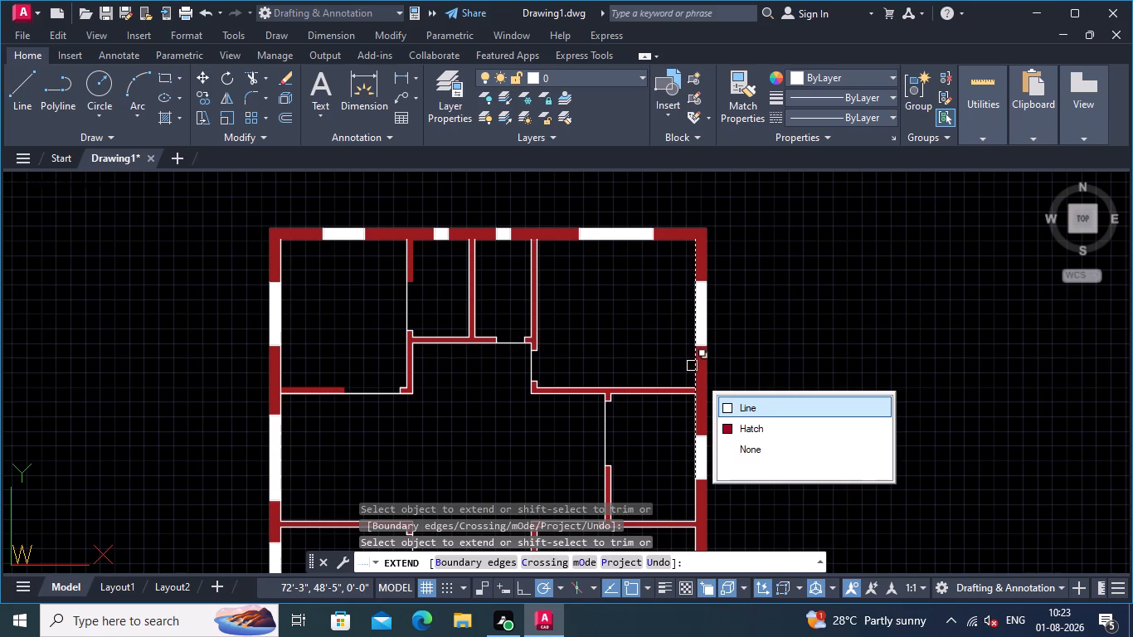
{"action": "left_click", "coordinate": [692, 366]}
{"action": "left_click", "coordinate": [688, 365]}
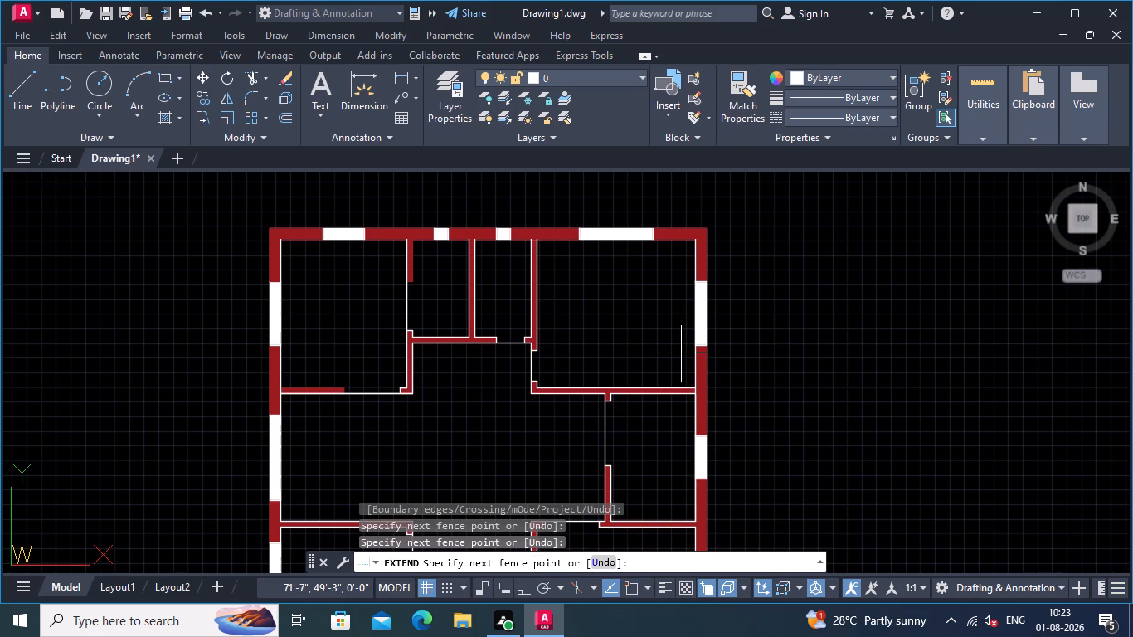
{"action": "key", "text": "Return"}
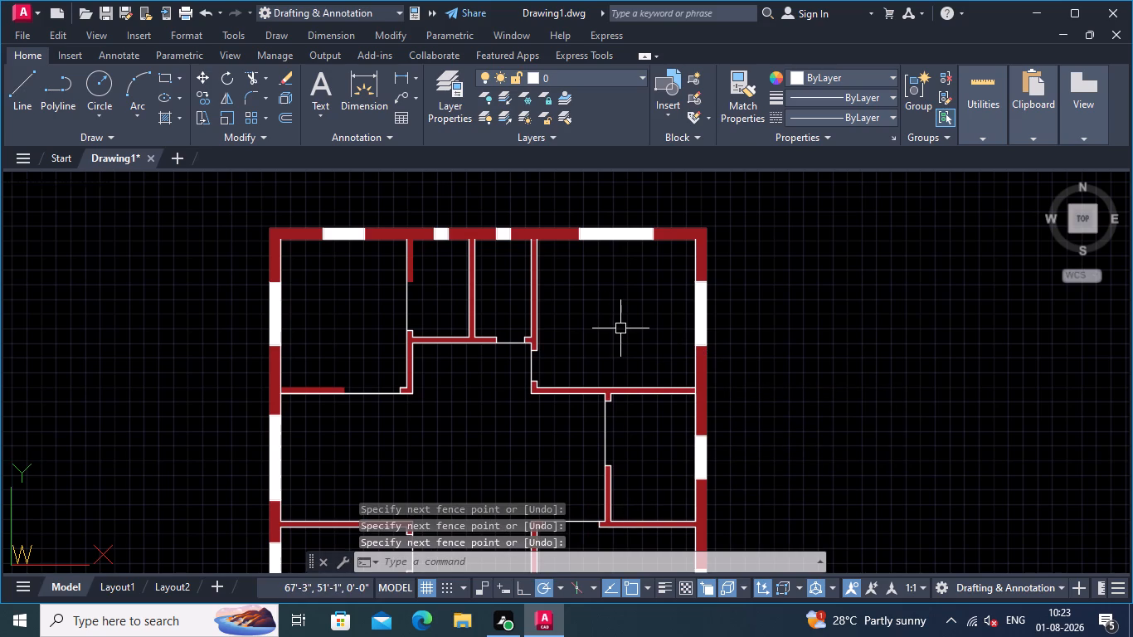
Draw a line along the exterior east wall's outer edge from the building's upper-right corner to its lower-right corner.
{"action": "middle_click_drag", "start_coordinate": [620, 328], "coordinate": [576, 260]}
{"action": "middle_click_drag", "start_coordinate": [766, 319], "coordinate": [704, 212]}
{"action": "scroll", "coordinate": [712, 341], "scroll_direction": "down", "scroll_amount": 2}
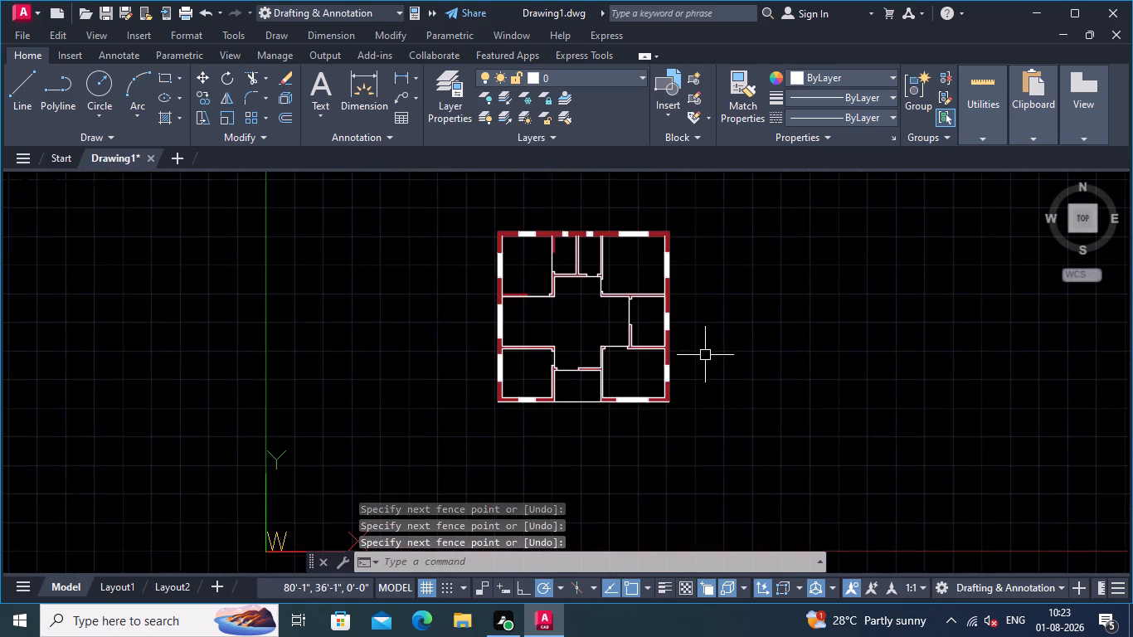
{"action": "middle_click_drag", "start_coordinate": [705, 355], "coordinate": [654, 309]}
{"action": "scroll", "coordinate": [648, 312], "scroll_direction": "up", "scroll_amount": 2}
{"action": "middle_click_drag", "start_coordinate": [645, 314], "coordinate": [712, 382]}
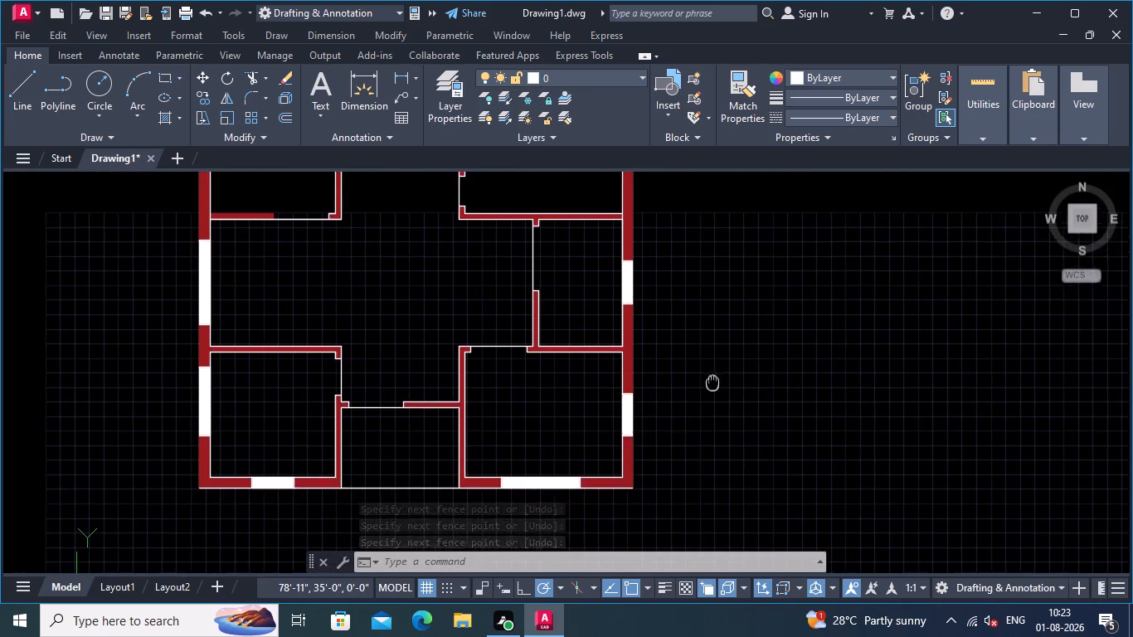
{"action": "middle_click_drag", "start_coordinate": [712, 382], "coordinate": [741, 443]}
{"action": "scroll", "coordinate": [700, 346], "scroll_direction": "down", "scroll_amount": 1}
{"action": "middle_click_drag", "start_coordinate": [717, 348], "coordinate": [688, 425]}
{"action": "scroll", "coordinate": [683, 348], "scroll_direction": "up", "scroll_amount": 1}
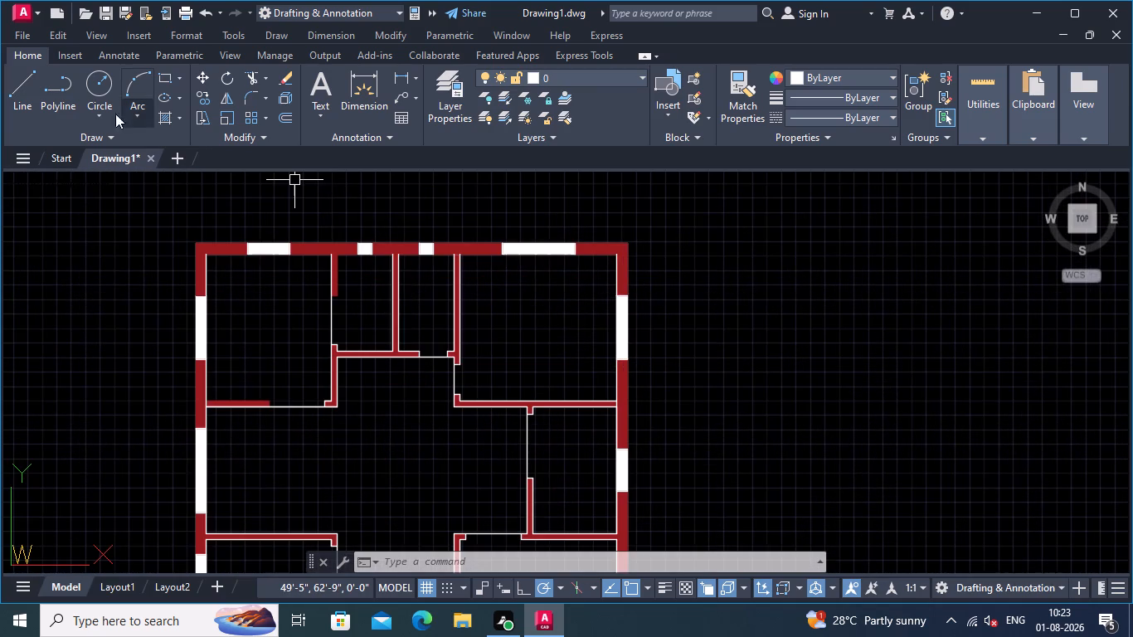
{"action": "left_click", "coordinate": [32, 80]}
{"action": "scroll", "coordinate": [673, 288], "scroll_direction": "up", "scroll_amount": 1}
{"action": "middle_click_drag", "start_coordinate": [669, 287], "coordinate": [703, 246]}
{"action": "middle_click_drag", "start_coordinate": [652, 236], "coordinate": [683, 328]}
{"action": "scroll", "coordinate": [683, 328], "scroll_direction": "up", "scroll_amount": 2}
{"action": "middle_click_drag", "start_coordinate": [667, 270], "coordinate": [673, 304]}
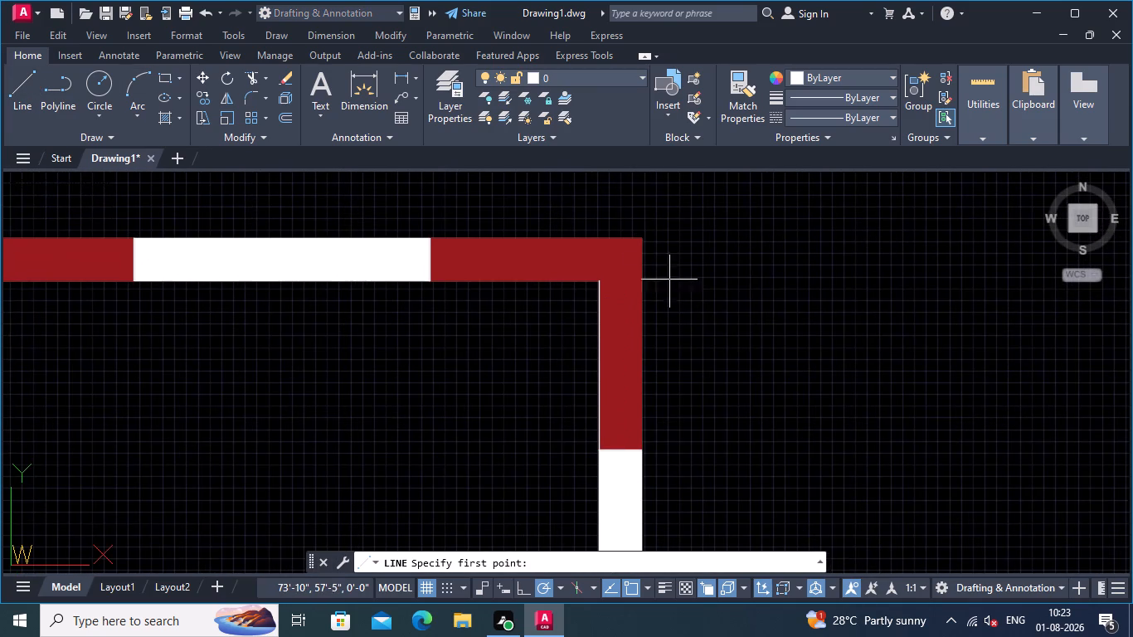
{"action": "left_click", "coordinate": [642, 240]}
{"action": "middle_click_drag", "start_coordinate": [644, 354], "coordinate": [569, 150]}
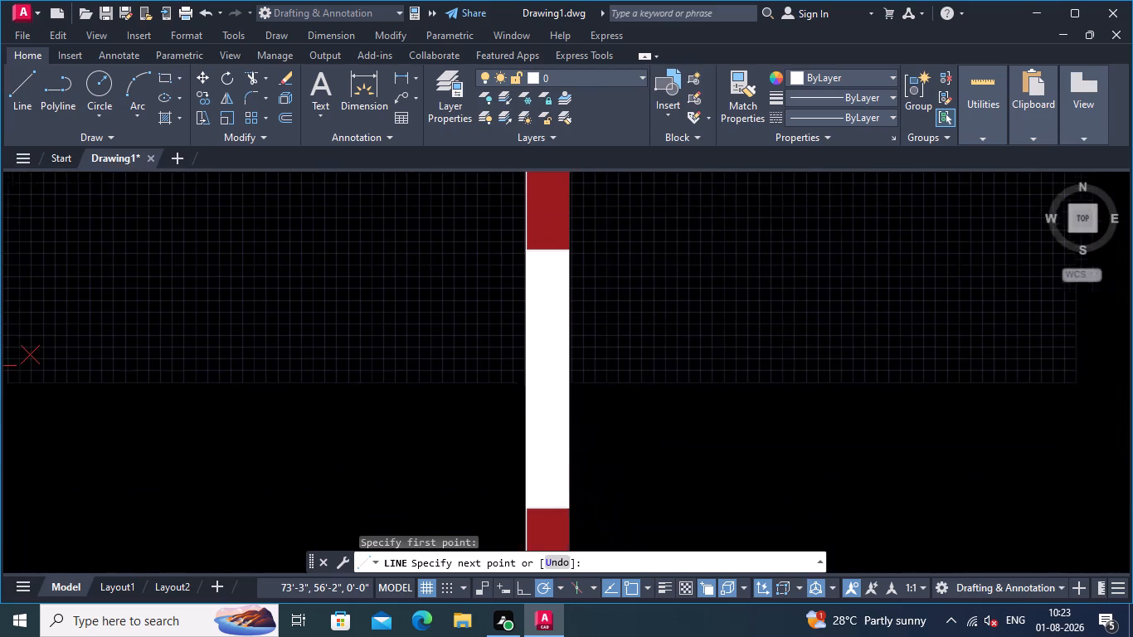
{"action": "middle_click_drag", "start_coordinate": [569, 150], "coordinate": [562, 134]}
{"action": "scroll", "coordinate": [576, 386], "scroll_direction": "down", "scroll_amount": 2}
{"action": "middle_click_drag", "start_coordinate": [576, 388], "coordinate": [532, 273]}
{"action": "middle_click_drag", "start_coordinate": [551, 424], "coordinate": [552, 424]}
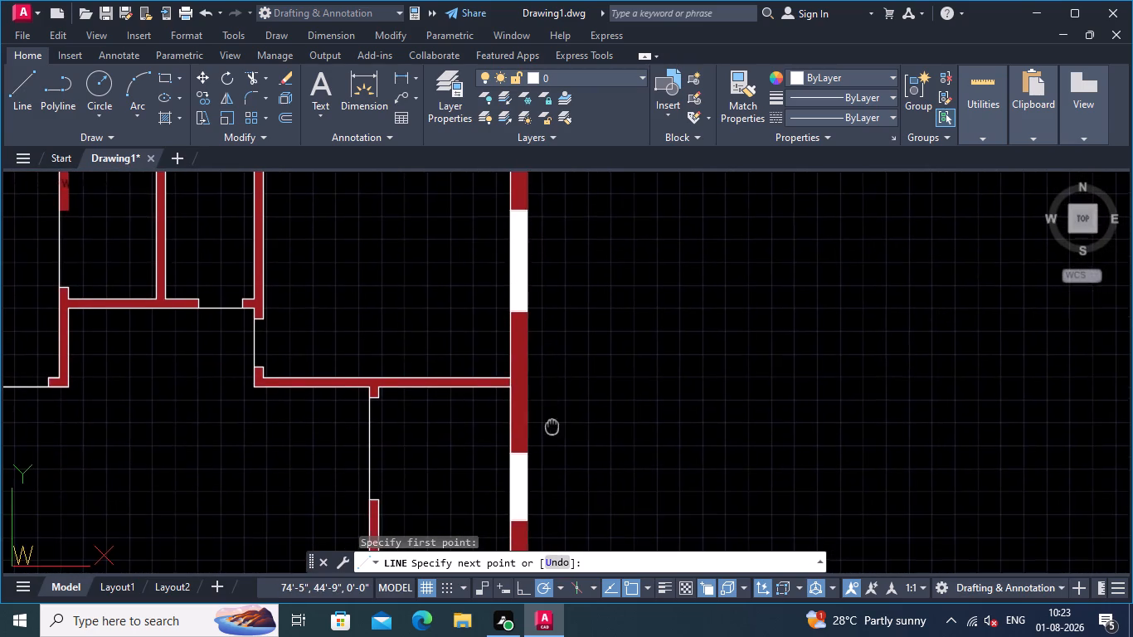
{"action": "middle_click_drag", "start_coordinate": [552, 424], "coordinate": [562, 232]}
{"action": "middle_click_drag", "start_coordinate": [564, 436], "coordinate": [567, 211]}
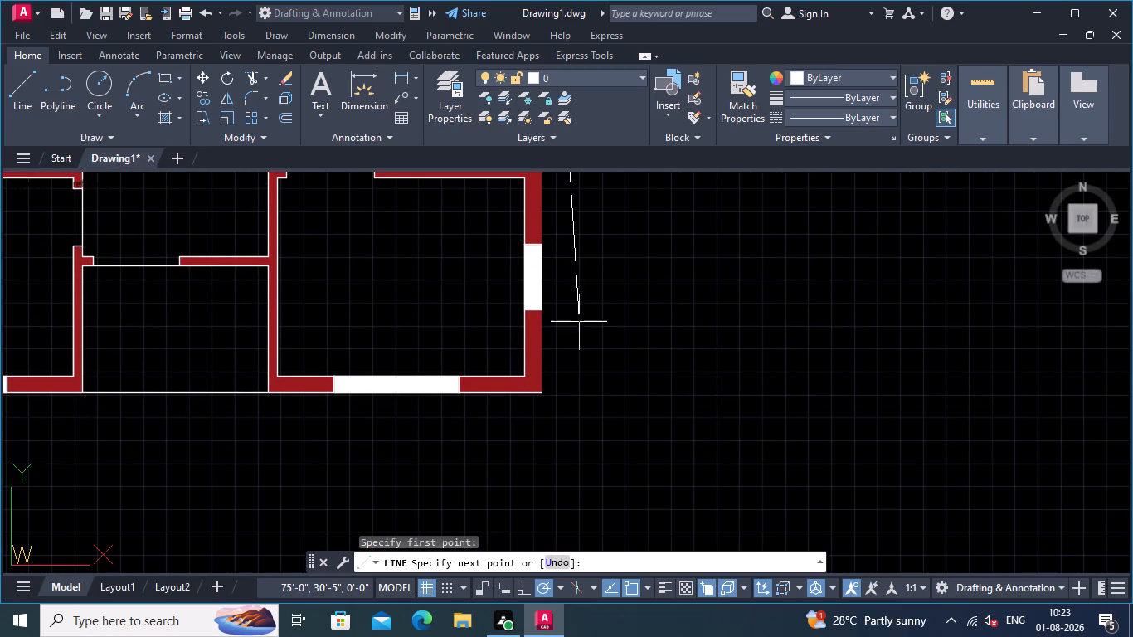
{"action": "left_click", "coordinate": [543, 395]}
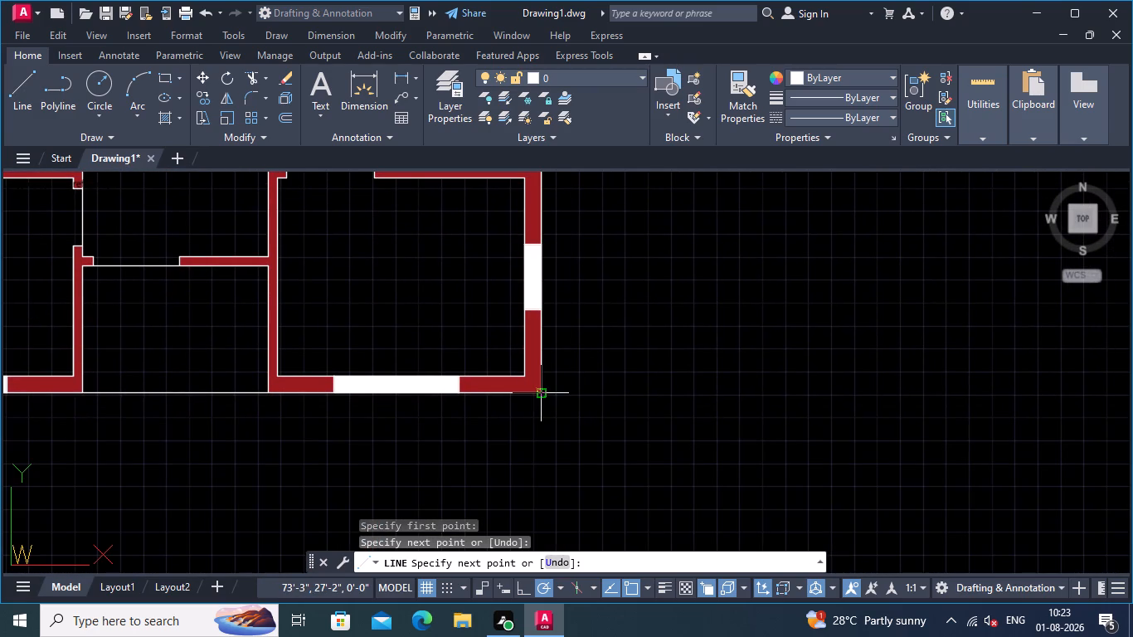
{"action": "key", "text": "Return"}
Draw a line along the top wall's inner edge from the upper-left inner corner to the upper-right inner corner.
{"action": "middle_click_drag", "start_coordinate": [565, 344], "coordinate": [627, 493]}
{"action": "scroll", "coordinate": [635, 360], "scroll_direction": "down", "scroll_amount": 1}
{"action": "middle_click_drag", "start_coordinate": [423, 277], "coordinate": [630, 400]}
{"action": "middle_click_drag", "start_coordinate": [569, 381], "coordinate": [569, 443]}
{"action": "right_click", "coordinate": [324, 287]}
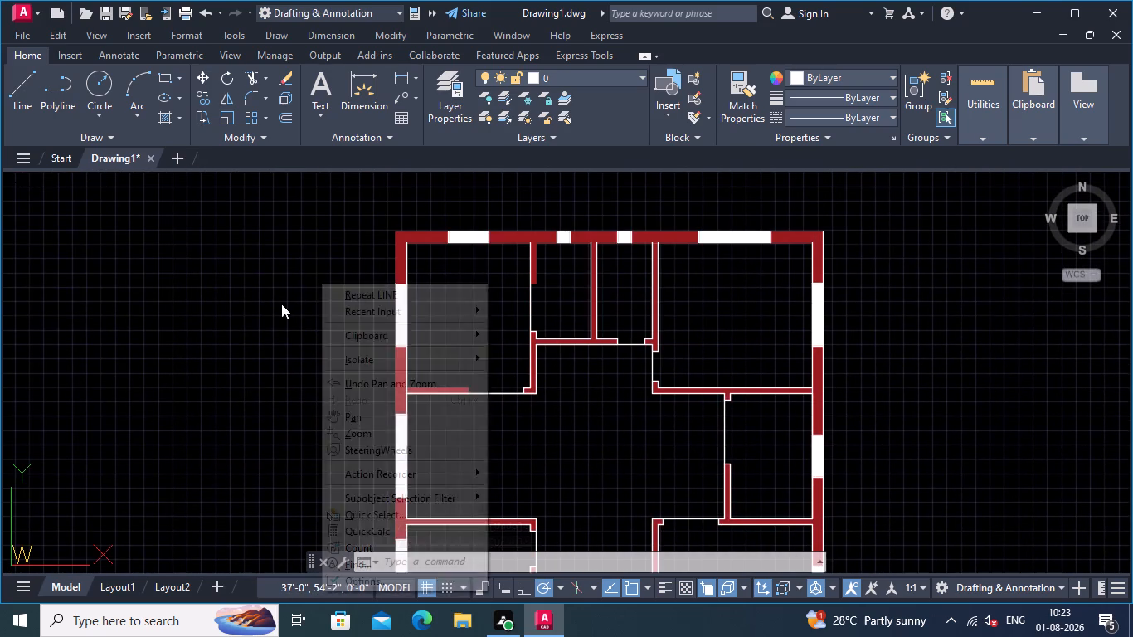
{"action": "left_click", "coordinate": [350, 289]}
{"action": "scroll", "coordinate": [343, 250], "scroll_direction": "up", "scroll_amount": 2}
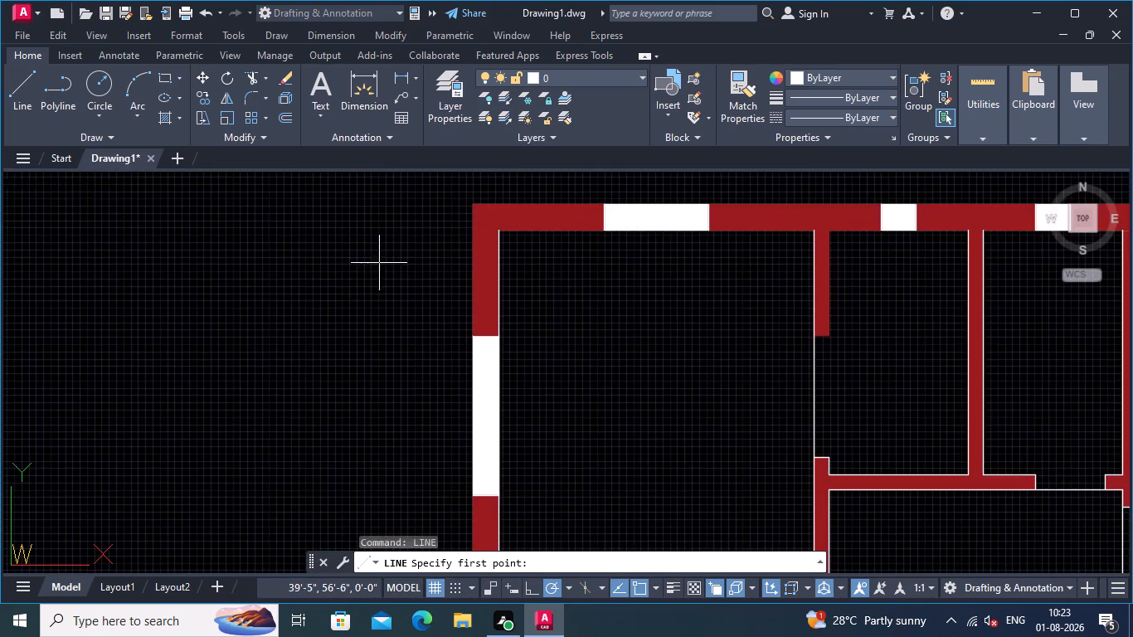
{"action": "middle_click_drag", "start_coordinate": [371, 268], "coordinate": [158, 278]}
{"action": "left_click", "coordinate": [284, 242]}
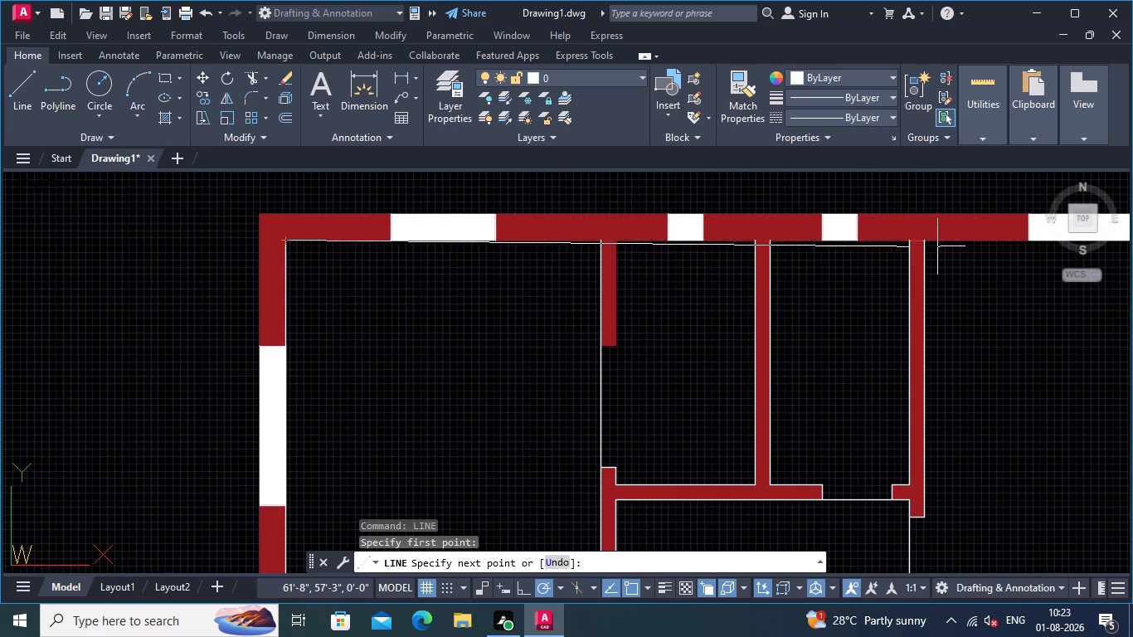
{"action": "middle_click_drag", "start_coordinate": [935, 249], "coordinate": [497, 221]}
{"action": "scroll", "coordinate": [704, 246], "scroll_direction": "down", "scroll_amount": 1}
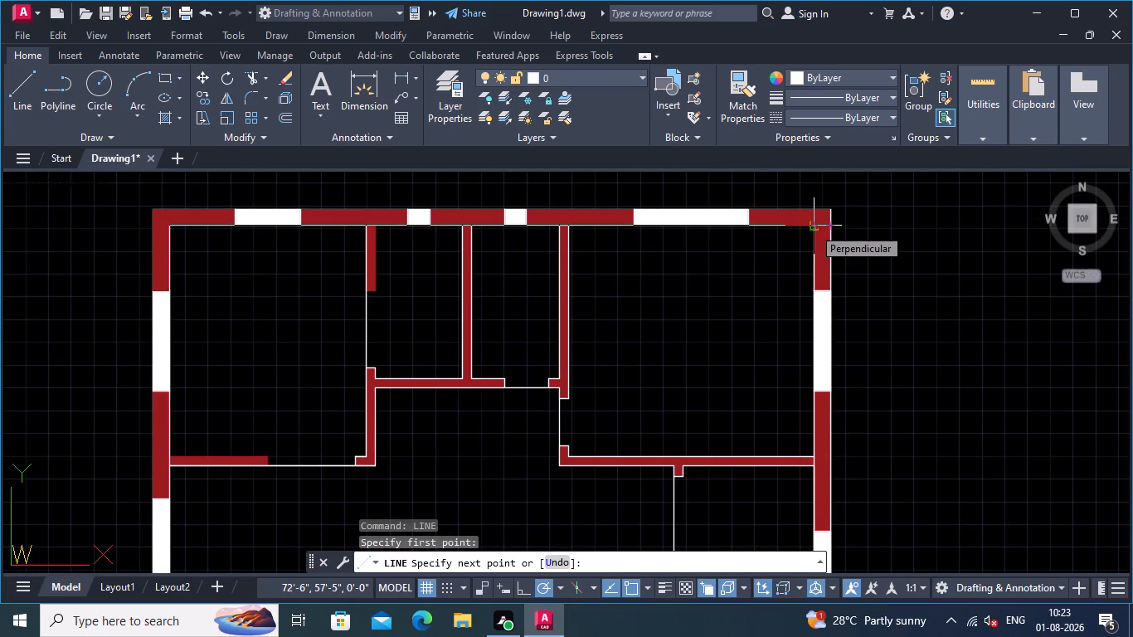
{"action": "left_click", "coordinate": [813, 227]}
{"action": "key", "text": "Return"}
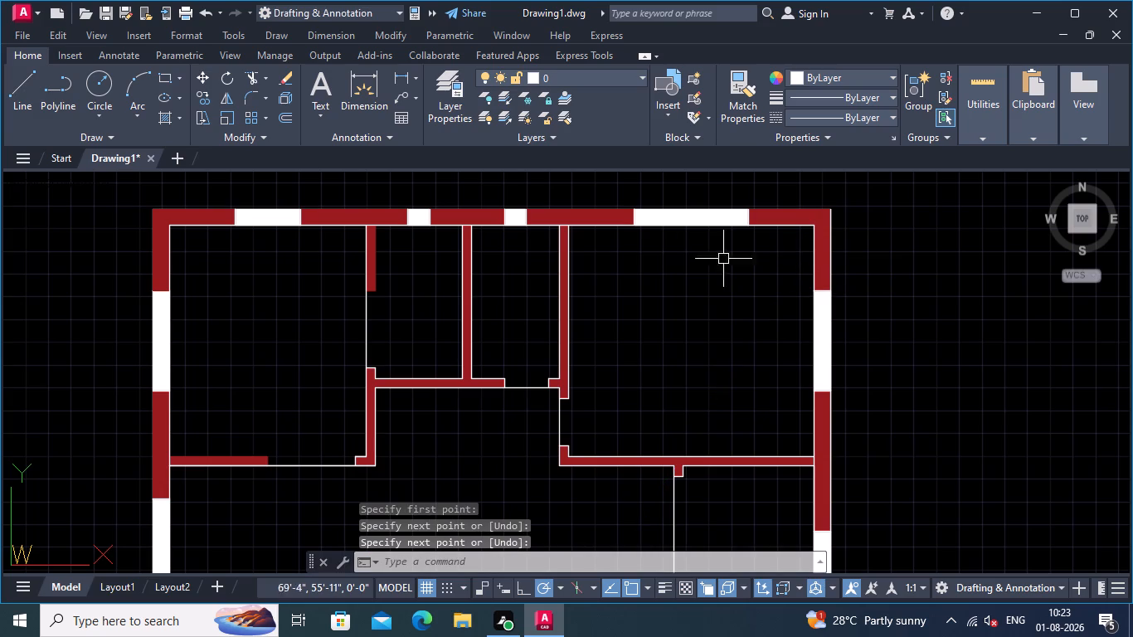
Draw a line along the top wall's outer edge from the building's upper-right corner to its upper-left corner.
{"action": "right_click_drag", "start_coordinate": [1015, 233], "coordinate": [1007, 234]}
{"action": "left_click", "coordinate": [985, 246]}
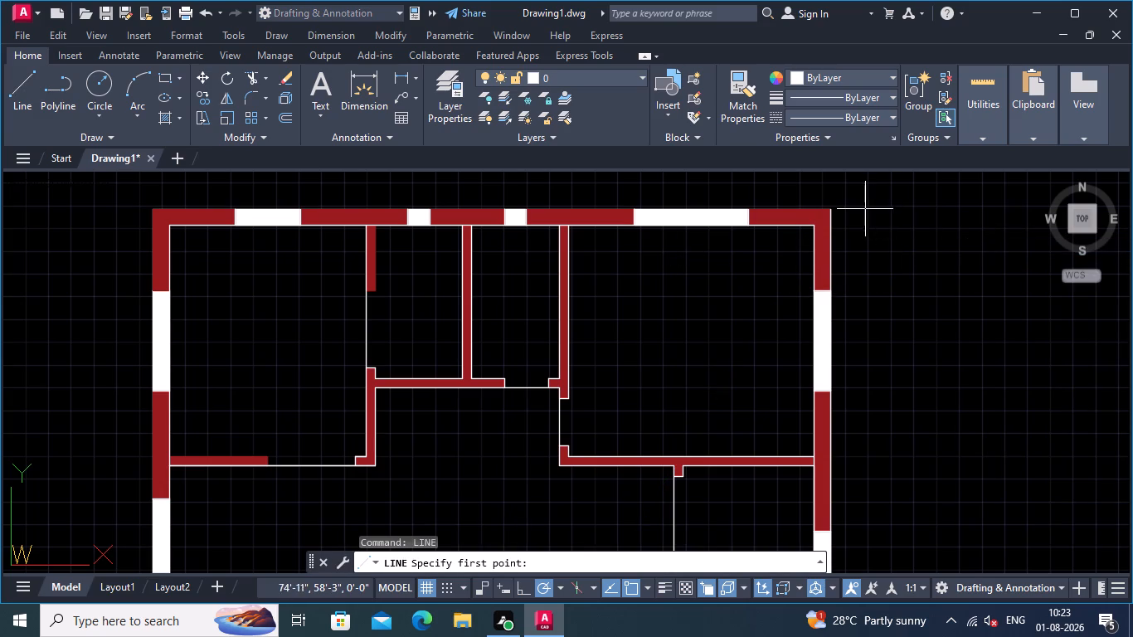
{"action": "left_click", "coordinate": [833, 209]}
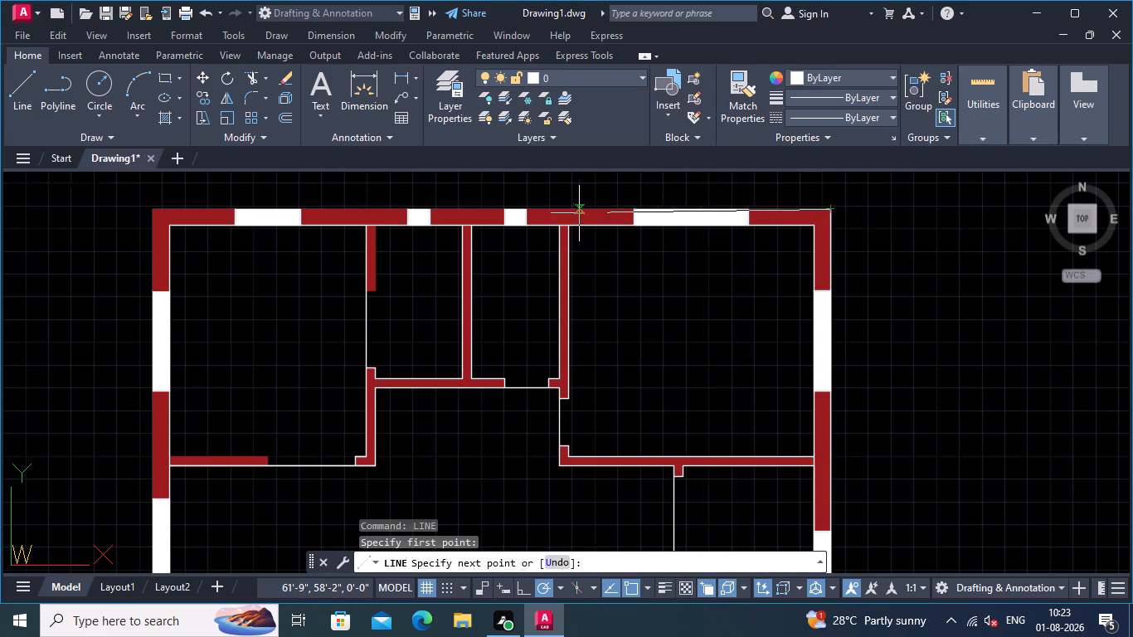
{"action": "middle_click_drag", "start_coordinate": [579, 212], "coordinate": [765, 239]}
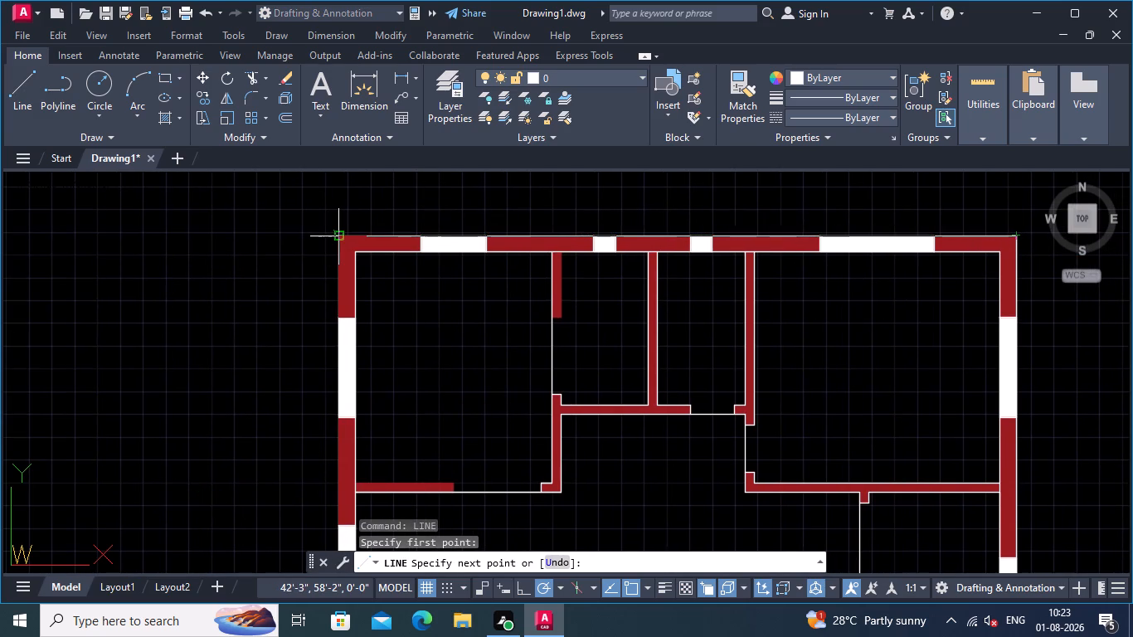
{"action": "left_click", "coordinate": [338, 235]}
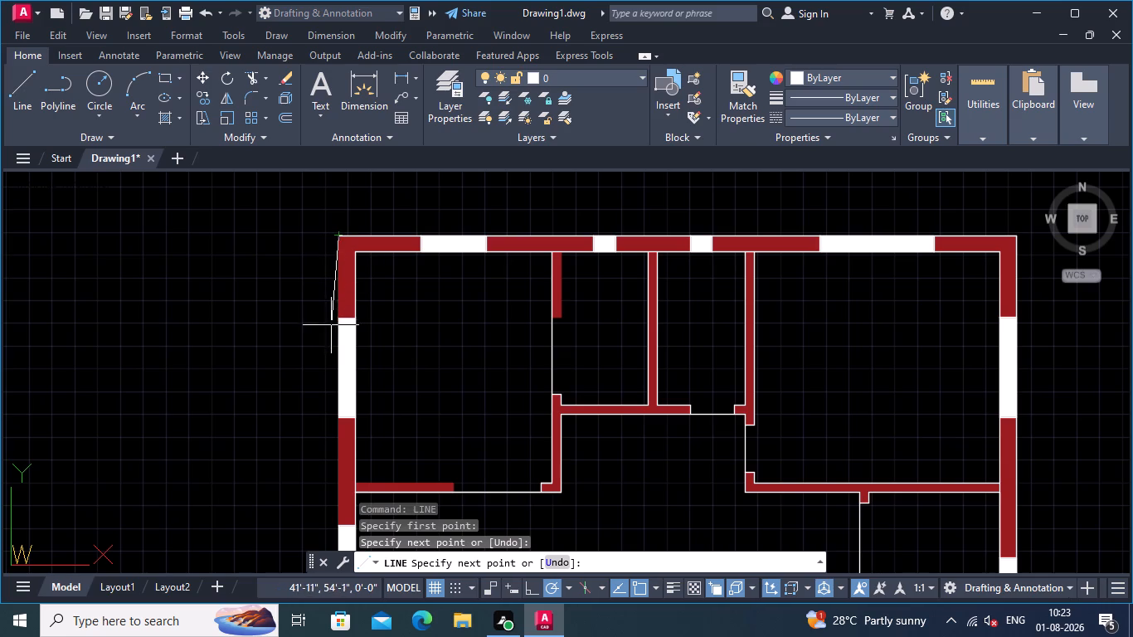
Continue the line down the exterior west wall's outer edge to the building's lower-left corner.
{"action": "middle_click_drag", "start_coordinate": [329, 354], "coordinate": [304, 155]}
{"action": "scroll", "coordinate": [300, 350], "scroll_direction": "down", "scroll_amount": 1}
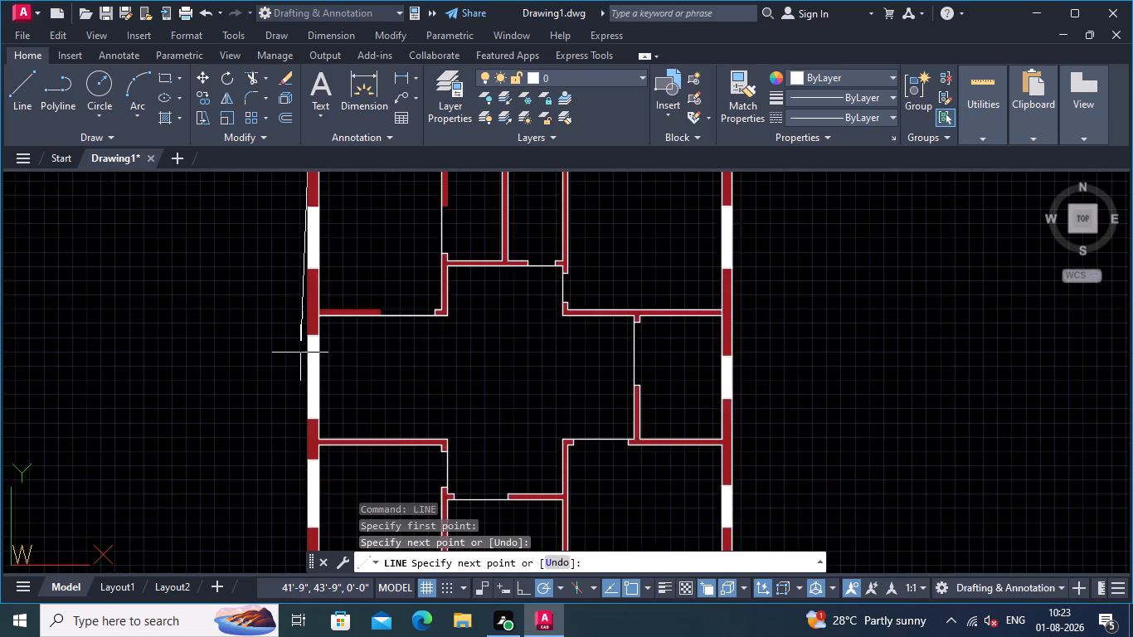
{"action": "scroll", "coordinate": [300, 353], "scroll_direction": "down", "scroll_amount": 1}
{"action": "middle_click_drag", "start_coordinate": [300, 357], "coordinate": [333, 289]}
{"action": "scroll", "coordinate": [324, 360], "scroll_direction": "up", "scroll_amount": 2}
{"action": "middle_click_drag", "start_coordinate": [345, 411], "coordinate": [345, 387]}
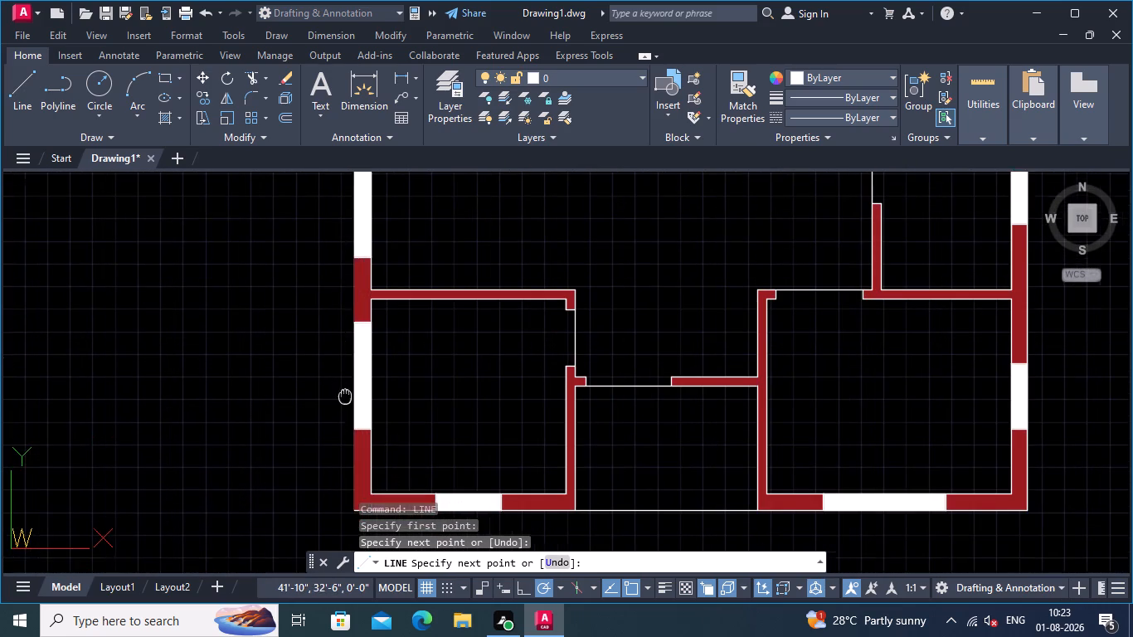
{"action": "middle_click_drag", "start_coordinate": [345, 387], "coordinate": [333, 175]}
{"action": "scroll", "coordinate": [342, 290], "scroll_direction": "up", "scroll_amount": 2}
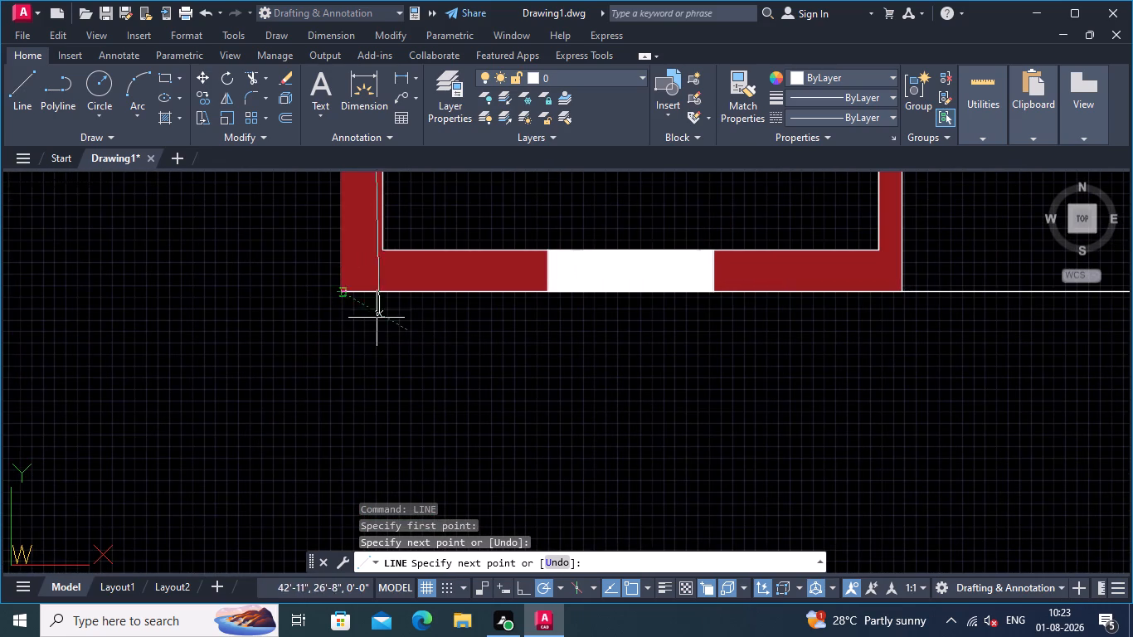
{"action": "left_click", "coordinate": [341, 289]}
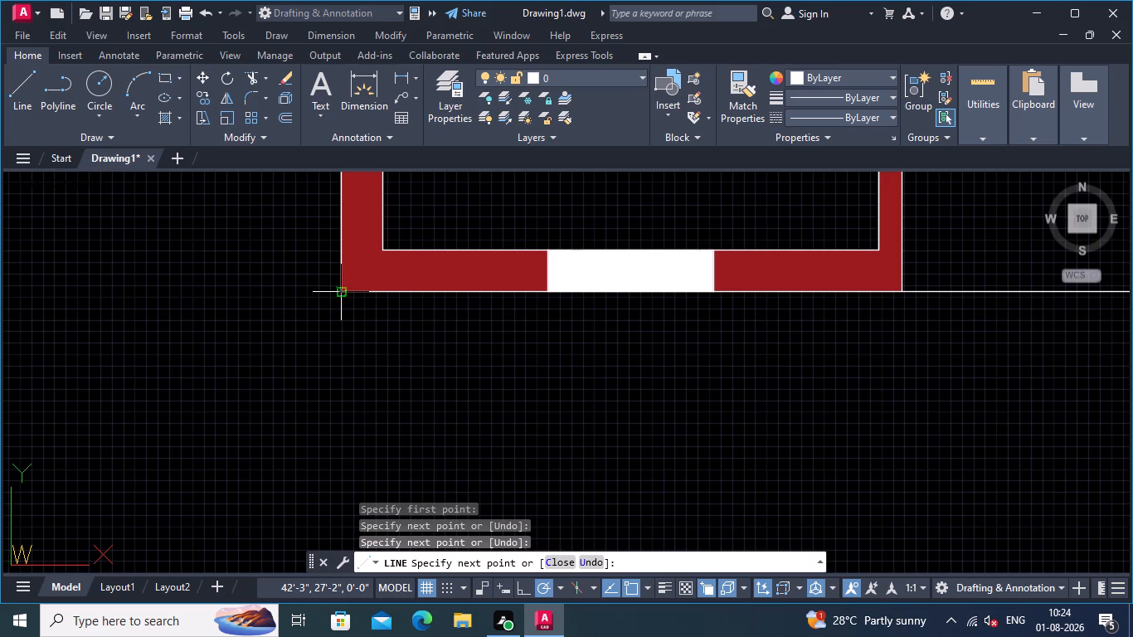
{"action": "key", "text": "Return"}
Draw a line about 4'-6" along the upper edge of the upper-left room's bottom wall, then down across the wall's open end.
{"action": "scroll", "coordinate": [97, 353], "scroll_direction": "down", "scroll_amount": 2}
{"action": "middle_click_drag", "start_coordinate": [121, 363], "coordinate": [122, 367]}
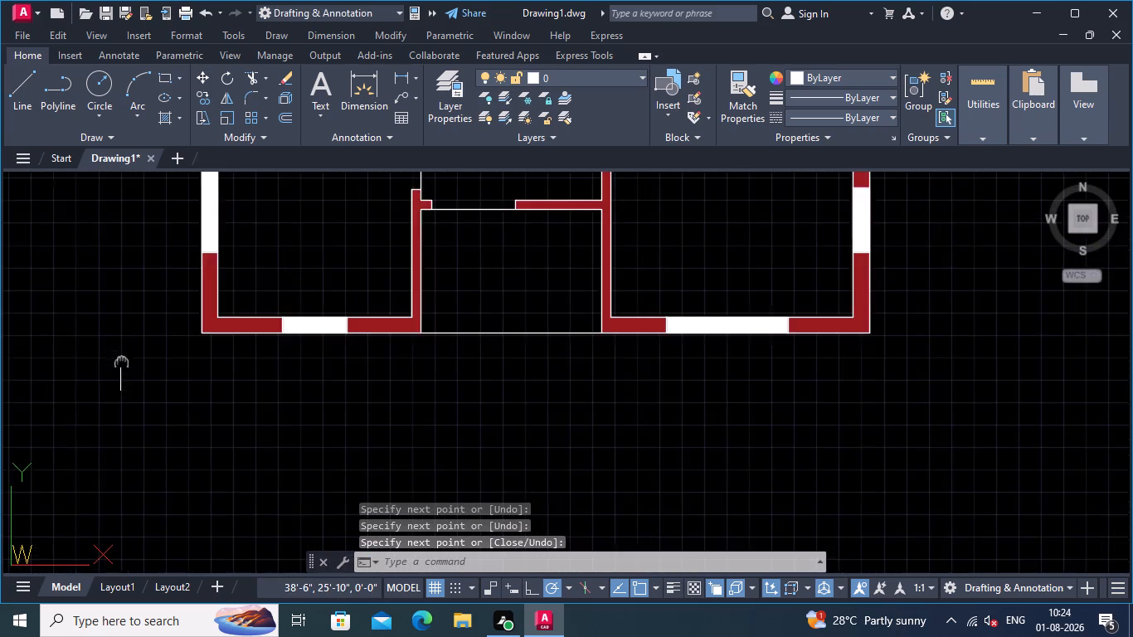
{"action": "middle_click_drag", "start_coordinate": [122, 367], "coordinate": [153, 513]}
{"action": "scroll", "coordinate": [237, 396], "scroll_direction": "down", "scroll_amount": 1}
{"action": "middle_click_drag", "start_coordinate": [314, 393], "coordinate": [315, 433]}
{"action": "scroll", "coordinate": [351, 336], "scroll_direction": "down", "scroll_amount": 2}
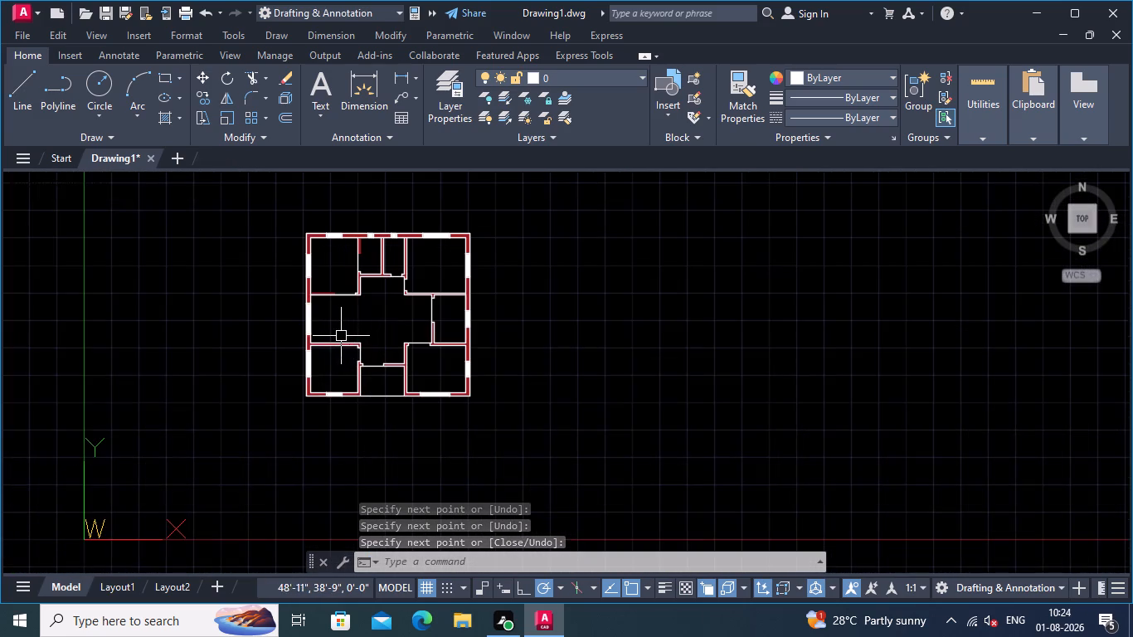
{"action": "scroll", "coordinate": [401, 317], "scroll_direction": "up", "scroll_amount": 1}
{"action": "middle_click_drag", "start_coordinate": [389, 305], "coordinate": [553, 348]}
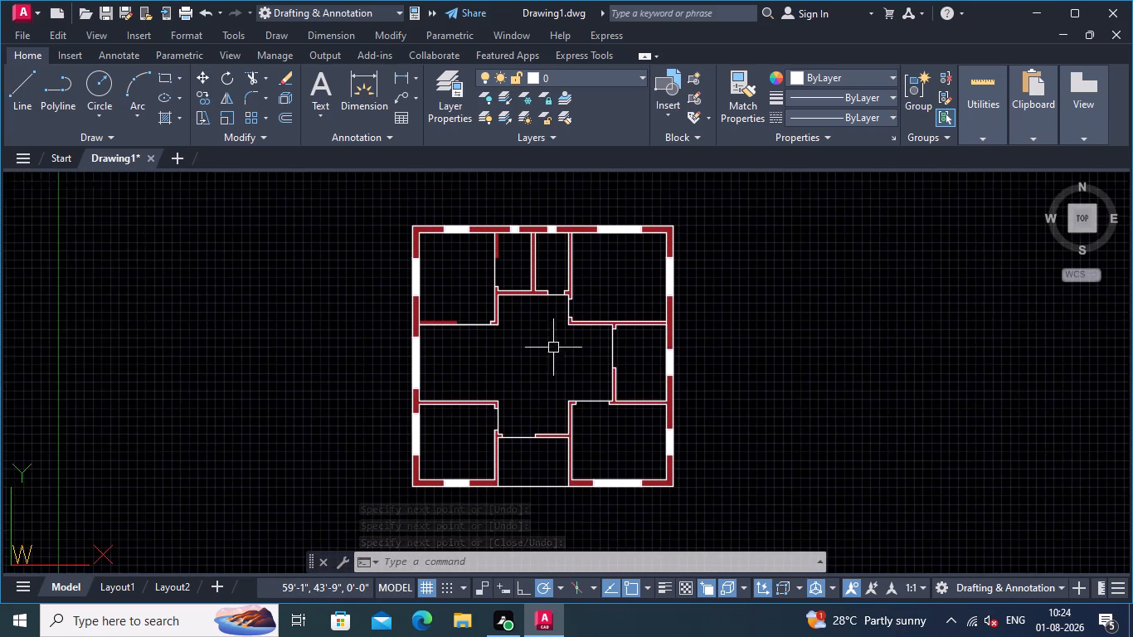
{"action": "scroll", "coordinate": [537, 349], "scroll_direction": "up", "scroll_amount": 2}
{"action": "middle_click_drag", "start_coordinate": [523, 348], "coordinate": [565, 377]}
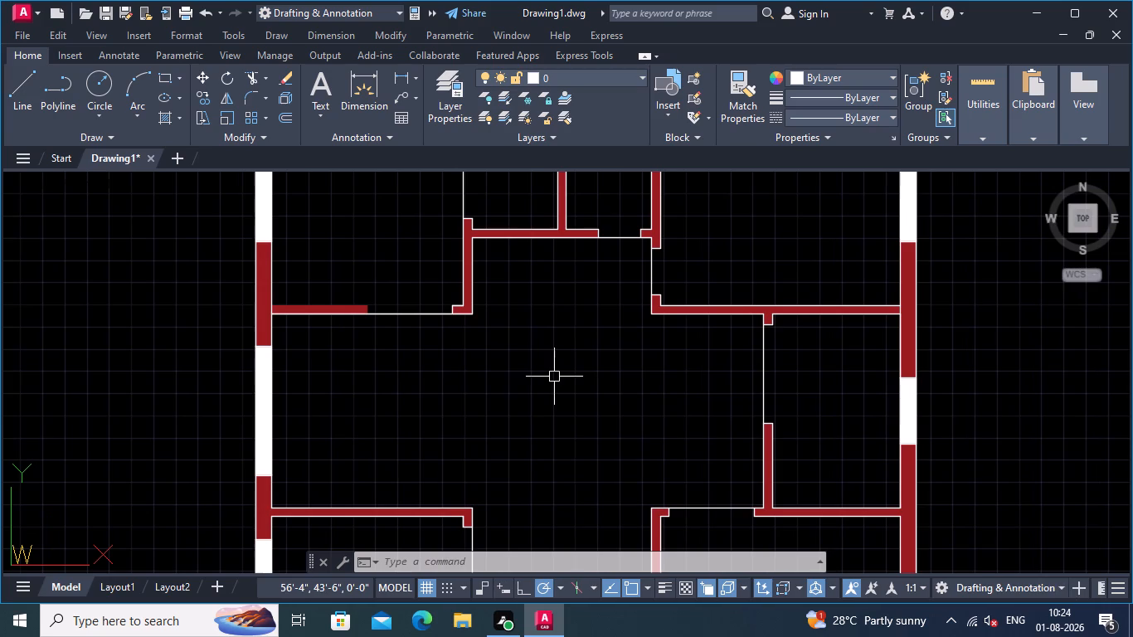
{"action": "right_click", "coordinate": [433, 377]}
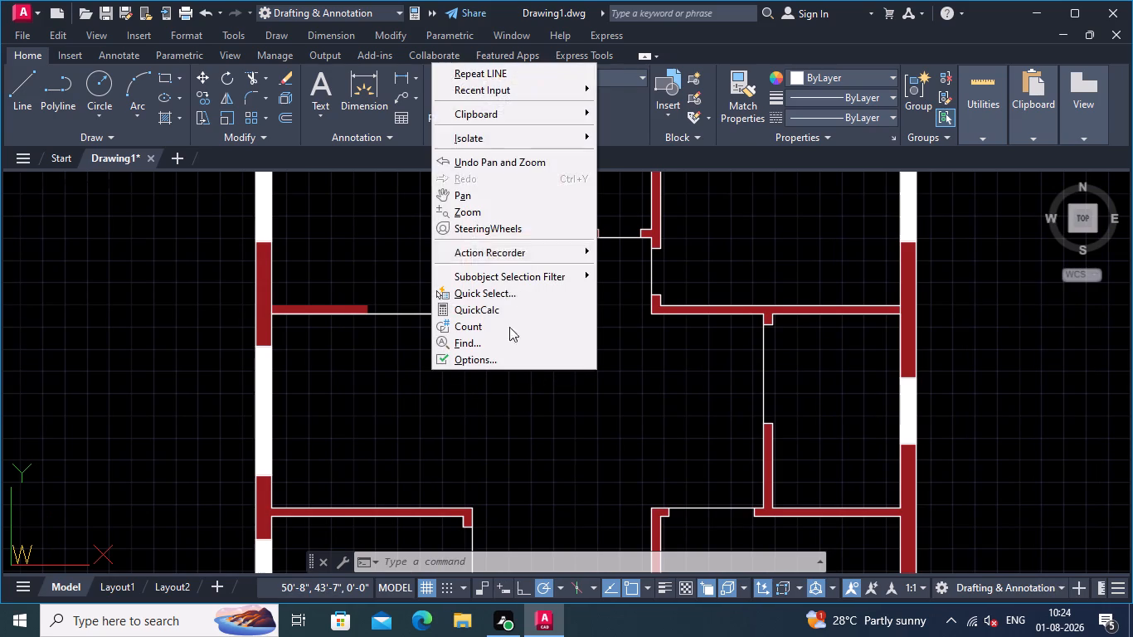
{"action": "left_click", "coordinate": [498, 71]}
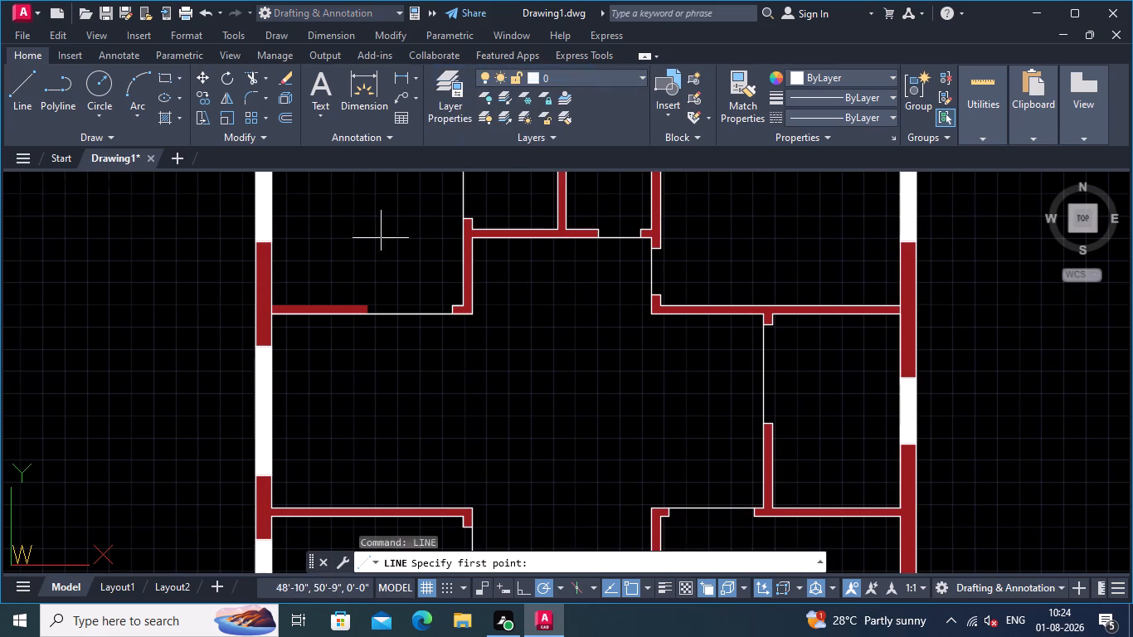
{"action": "middle_click_drag", "start_coordinate": [323, 350], "coordinate": [366, 402]}
{"action": "scroll", "coordinate": [326, 356], "scroll_direction": "up", "scroll_amount": 2}
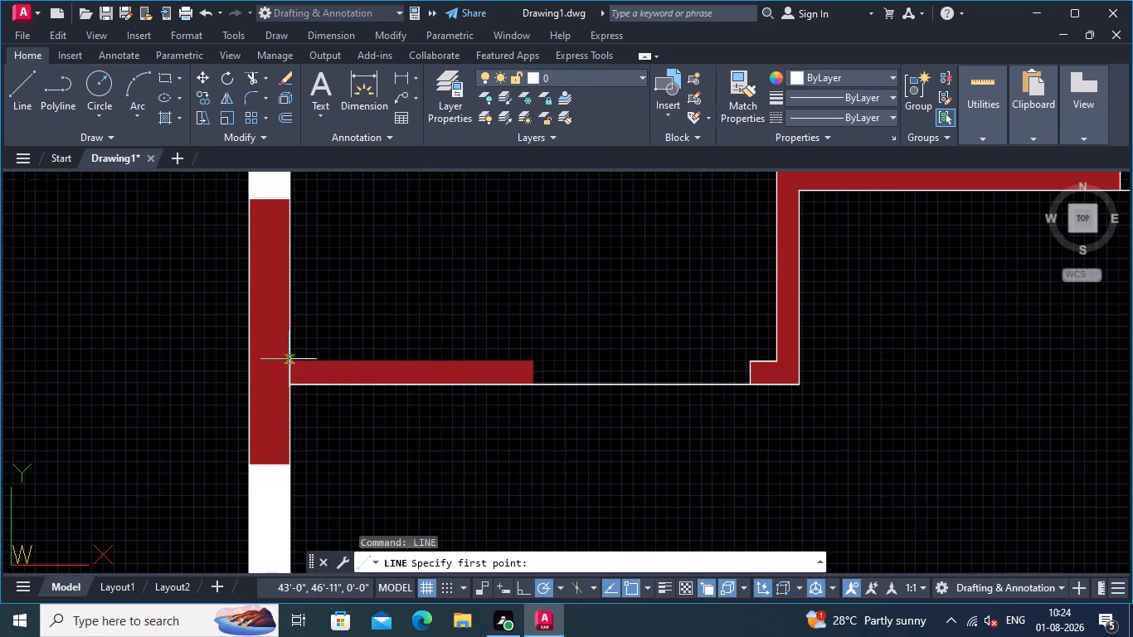
{"action": "left_click", "coordinate": [289, 359]}
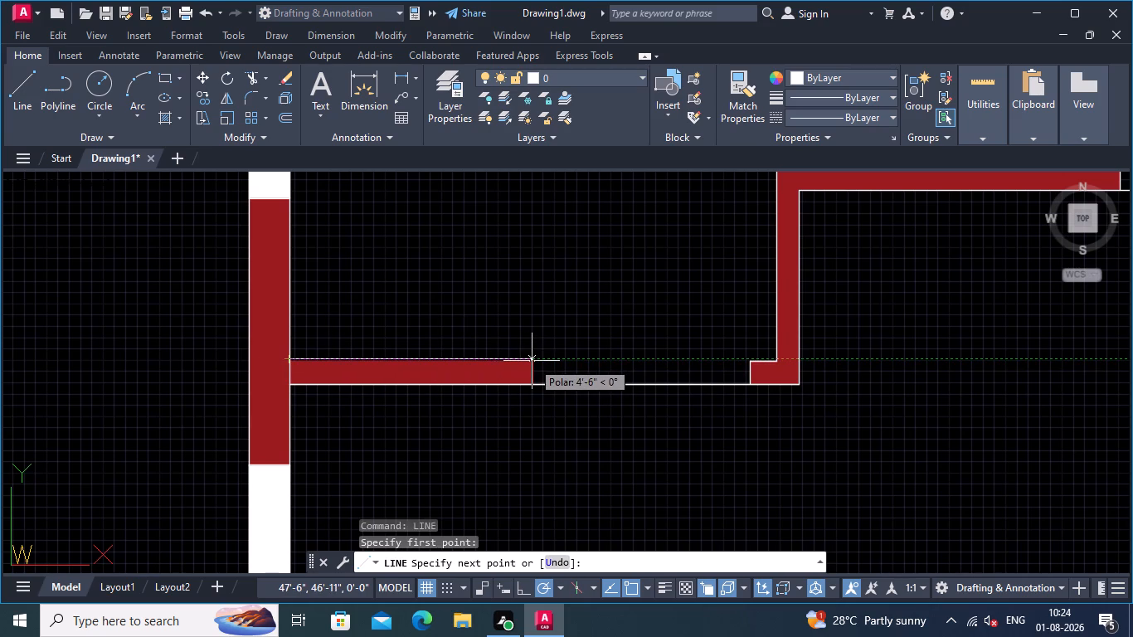
{"action": "left_click", "coordinate": [532, 361]}
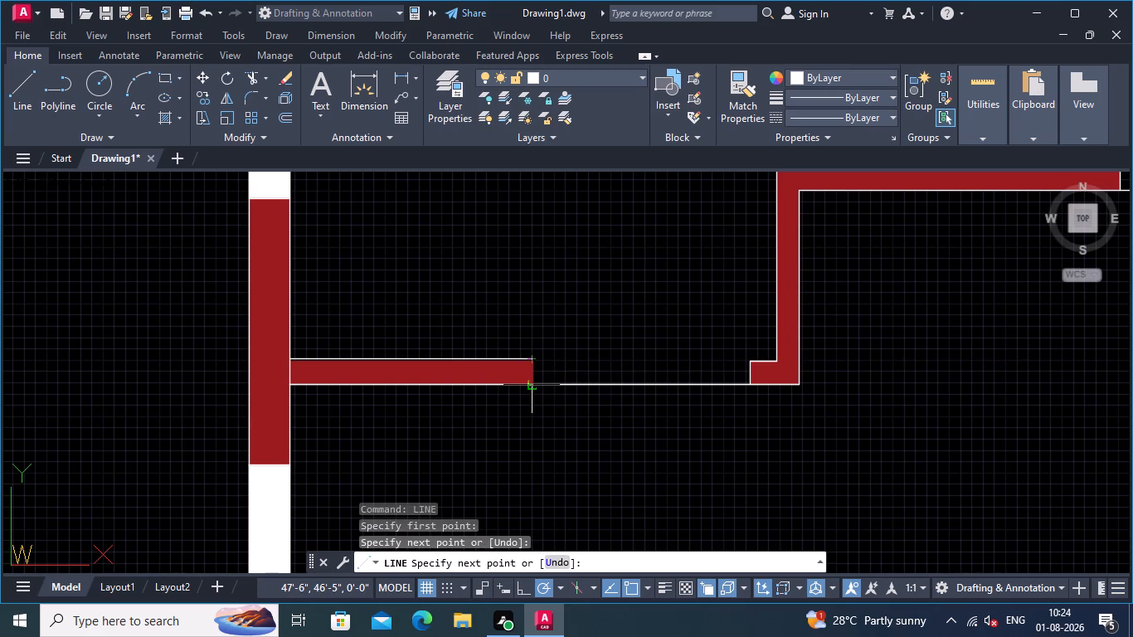
{"action": "left_click", "coordinate": [533, 389]}
{"action": "key", "text": "Return"}
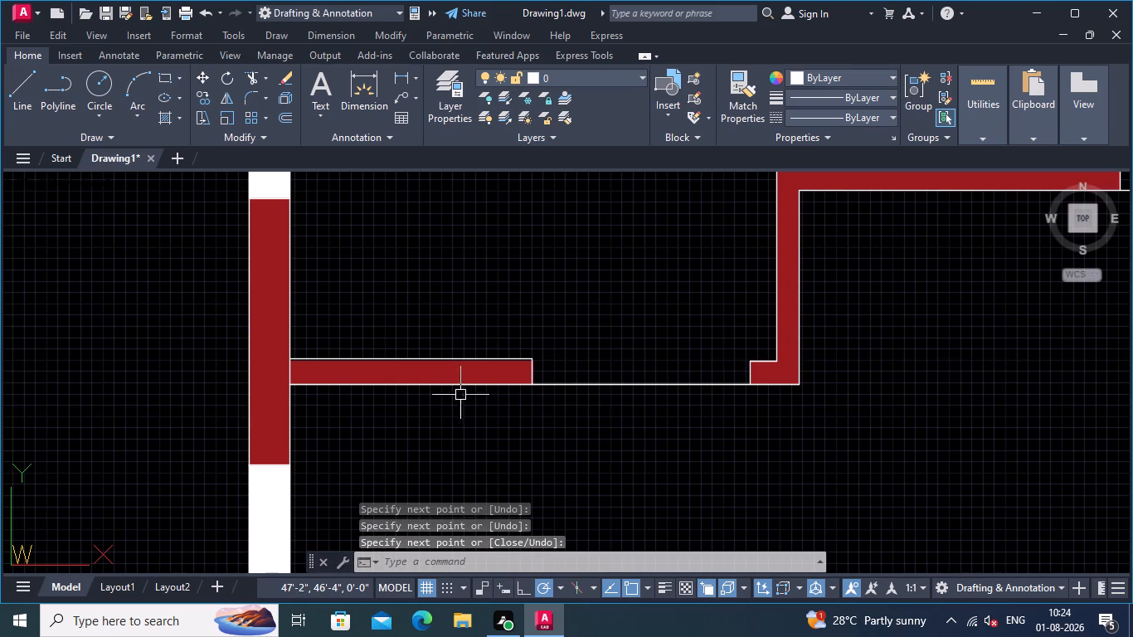
Look over the floor plan's wall outlines from the upper-left room down to the lower rooms.
{"action": "scroll", "coordinate": [428, 452], "scroll_direction": "down", "scroll_amount": 1}
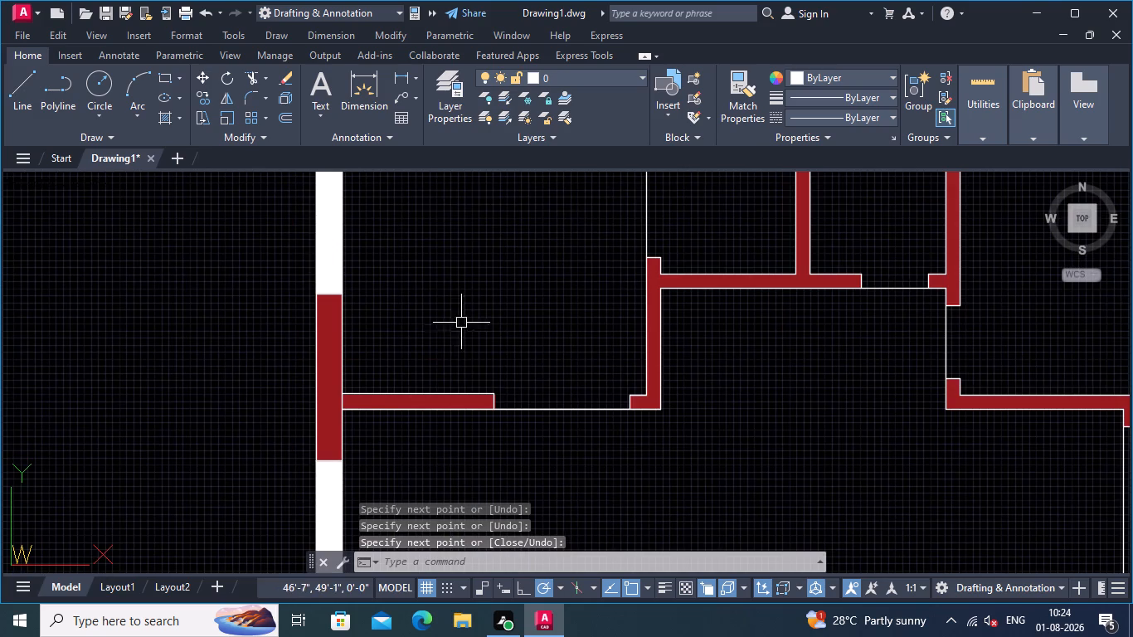
{"action": "scroll", "coordinate": [452, 332], "scroll_direction": "down", "scroll_amount": 2}
{"action": "middle_click_drag", "start_coordinate": [484, 293], "coordinate": [409, 289]}
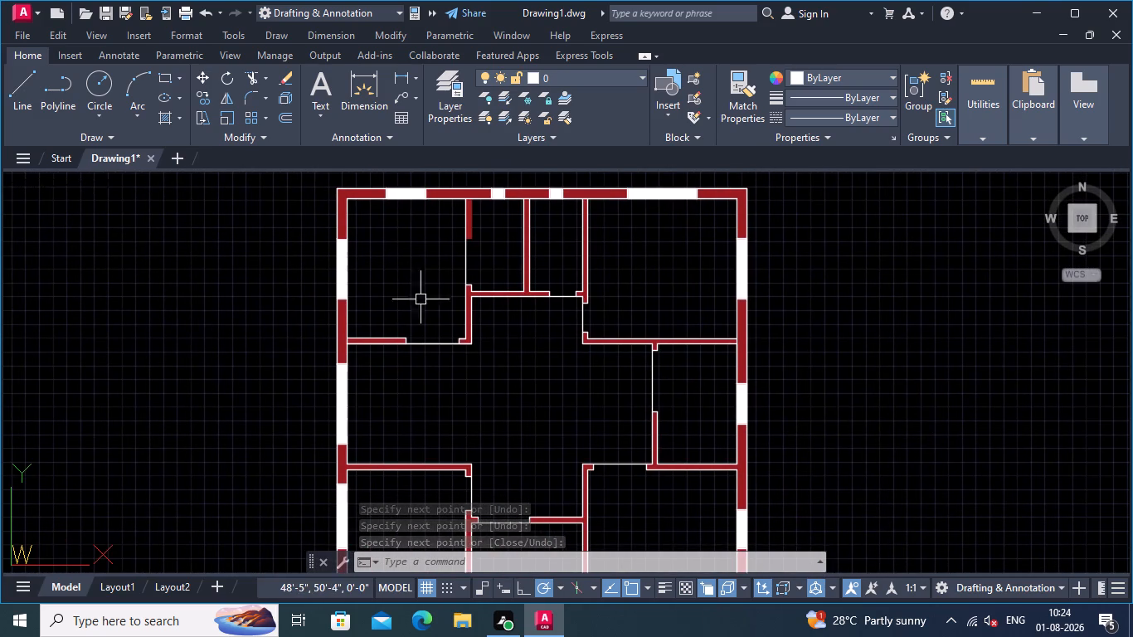
{"action": "middle_click_drag", "start_coordinate": [497, 397], "coordinate": [562, 306]}
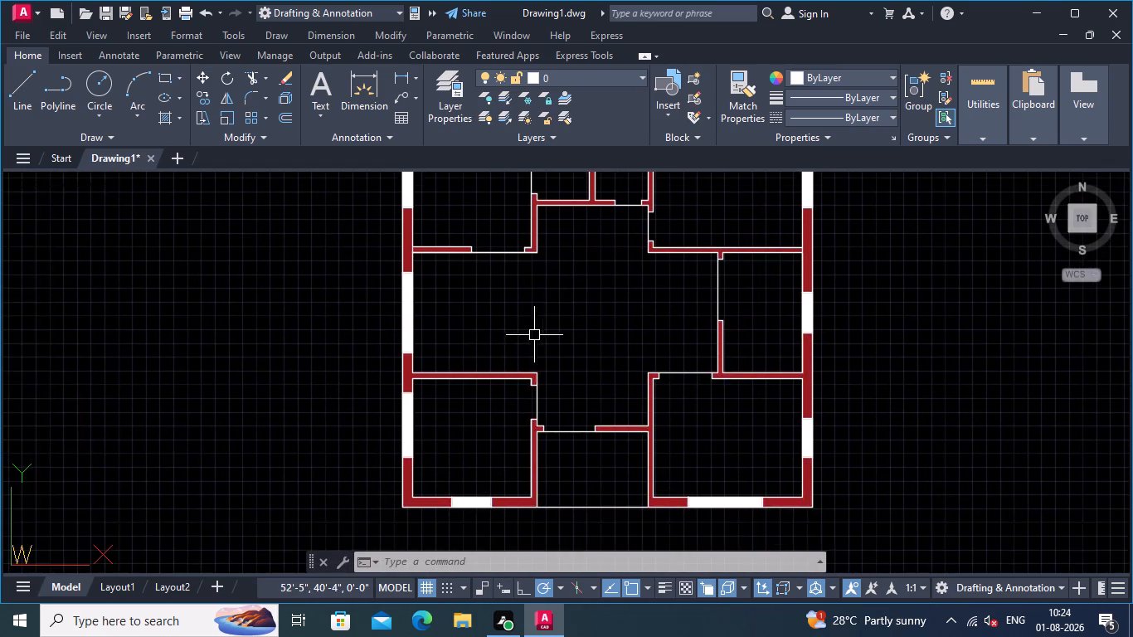
{"action": "scroll", "coordinate": [519, 340], "scroll_direction": "up", "scroll_amount": 2}
{"action": "middle_click_drag", "start_coordinate": [513, 340], "coordinate": [579, 307]}
{"action": "scroll", "coordinate": [568, 313], "scroll_direction": "down", "scroll_amount": 1}
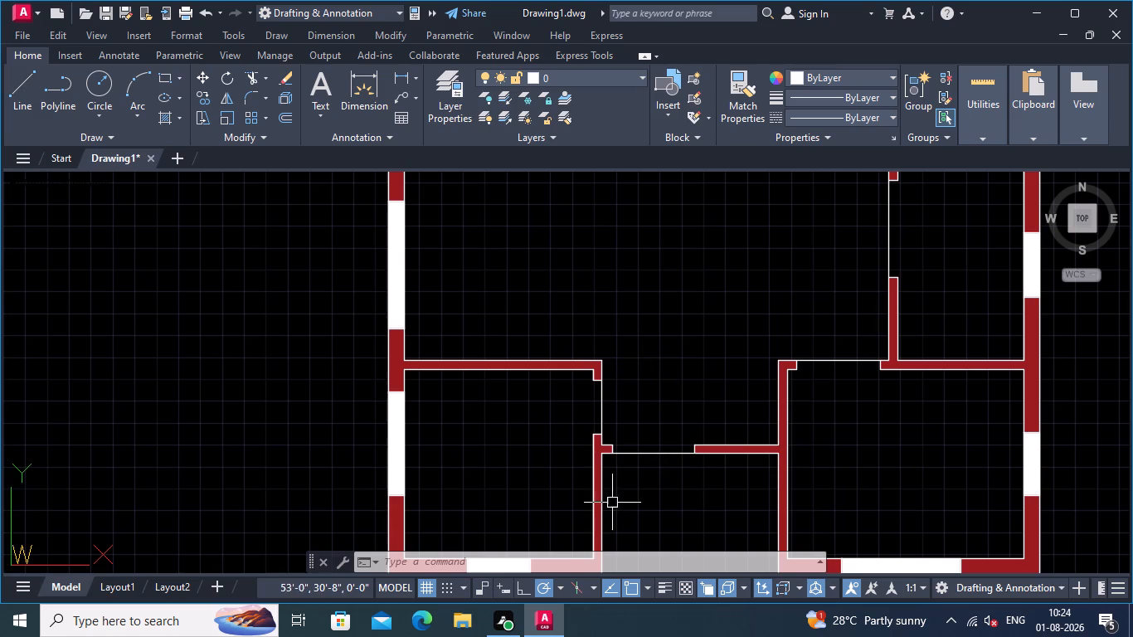
{"action": "middle_click_drag", "start_coordinate": [537, 488], "coordinate": [580, 457]}
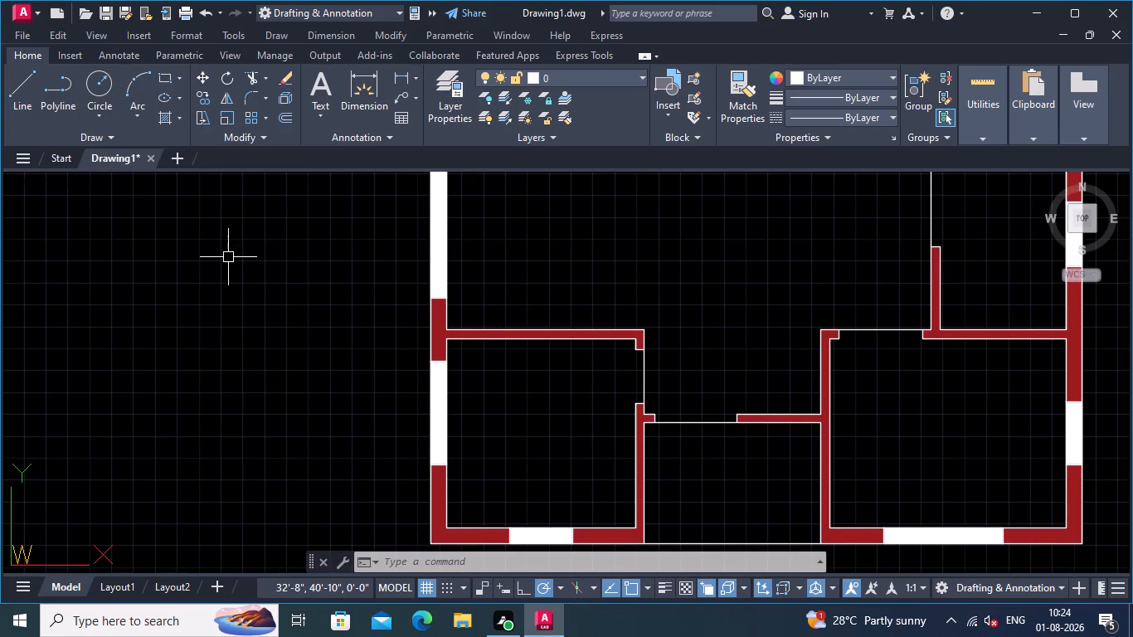
Measure the lower-left room's dimensions, area and perimeter with Quick measure, then exit the measurement.
{"action": "type", "text": "MEASURE"}
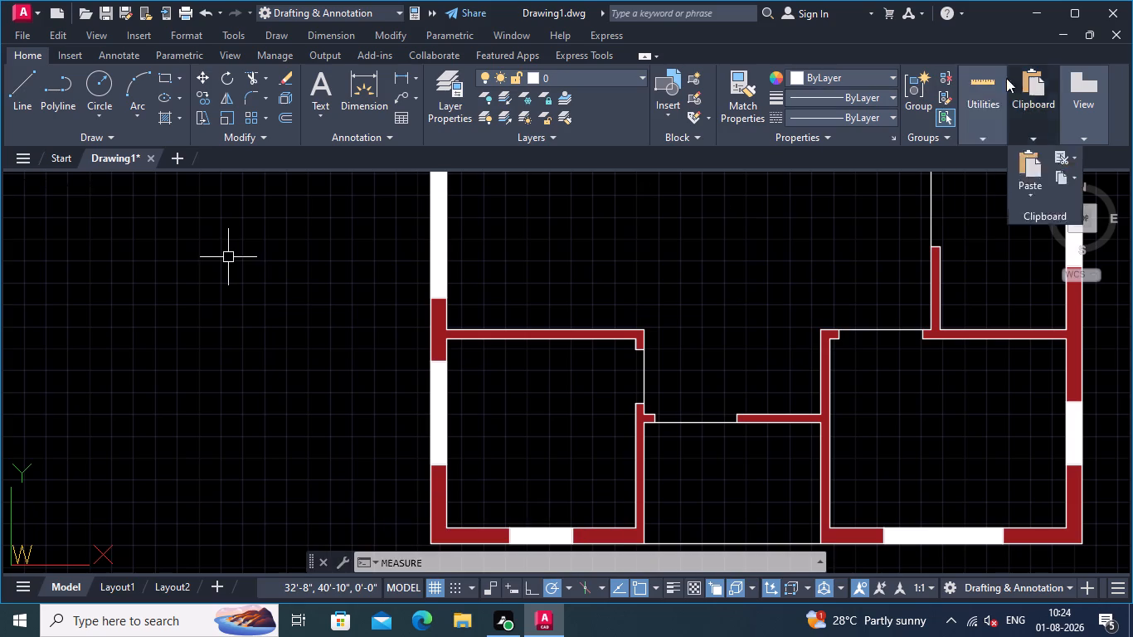
{"action": "left_click", "coordinate": [984, 76]}
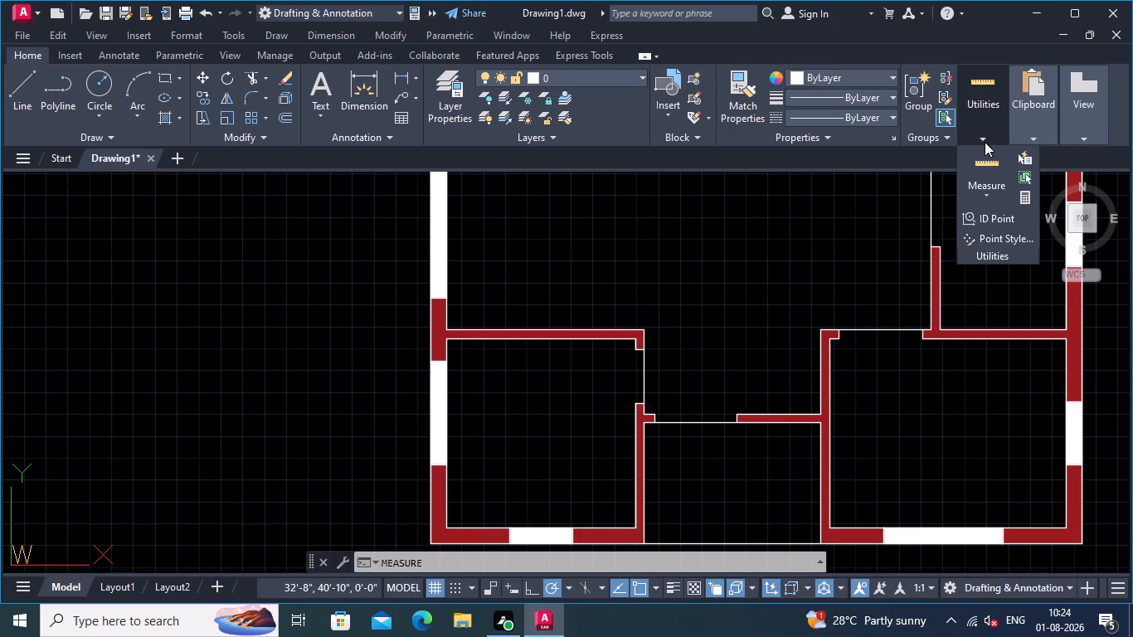
{"action": "left_click", "coordinate": [987, 191]}
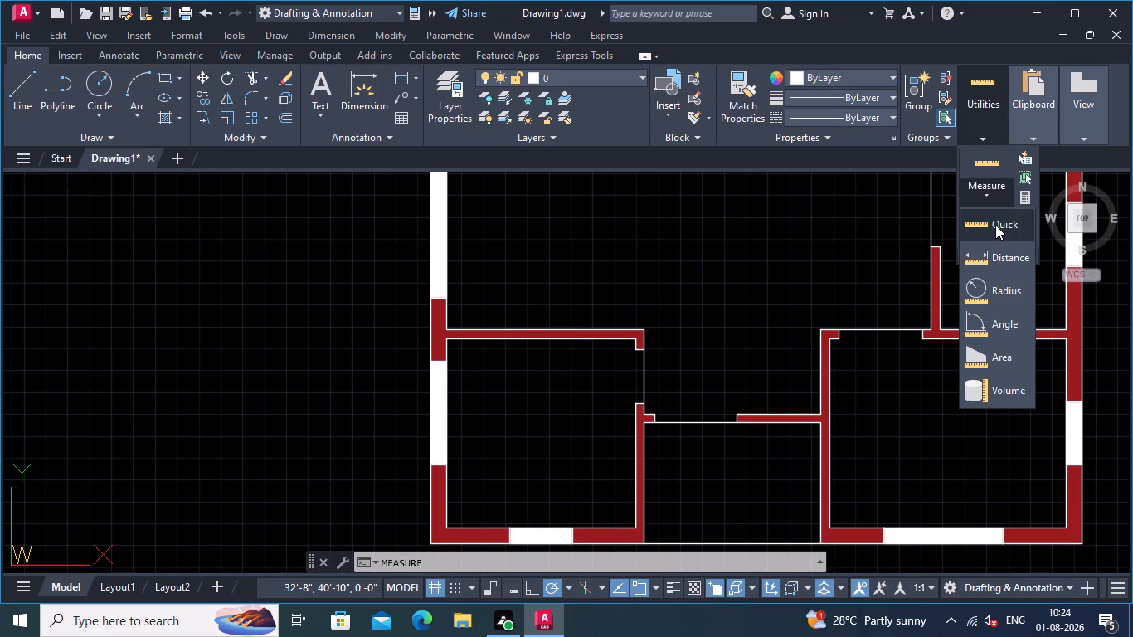
{"action": "left_click", "coordinate": [997, 224]}
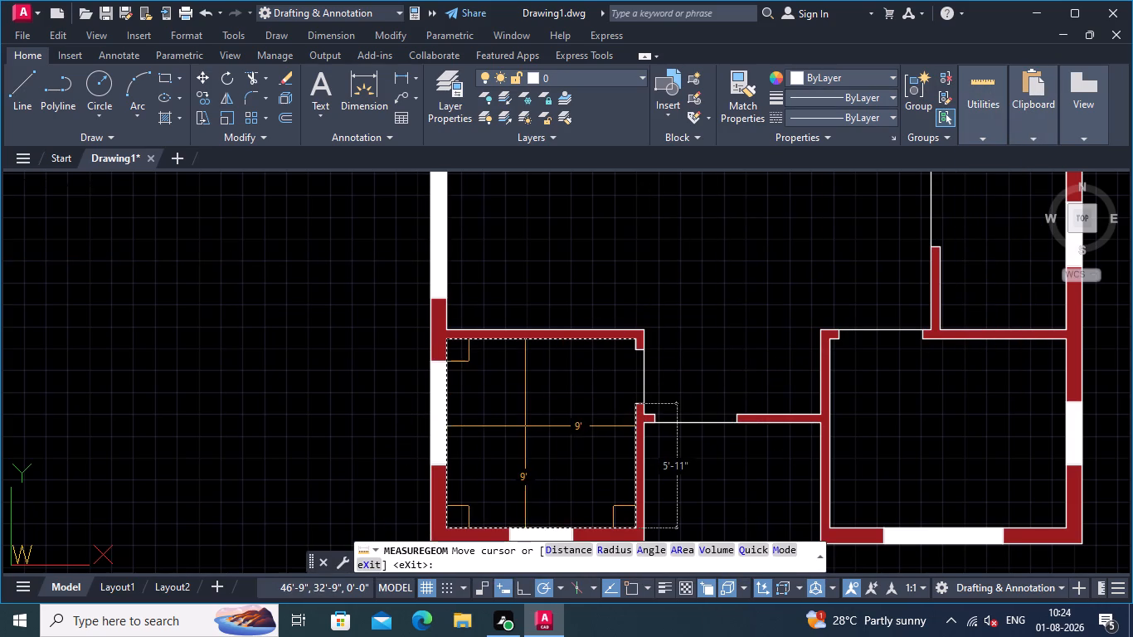
{"action": "middle_click_drag", "start_coordinate": [524, 426], "coordinate": [520, 358]}
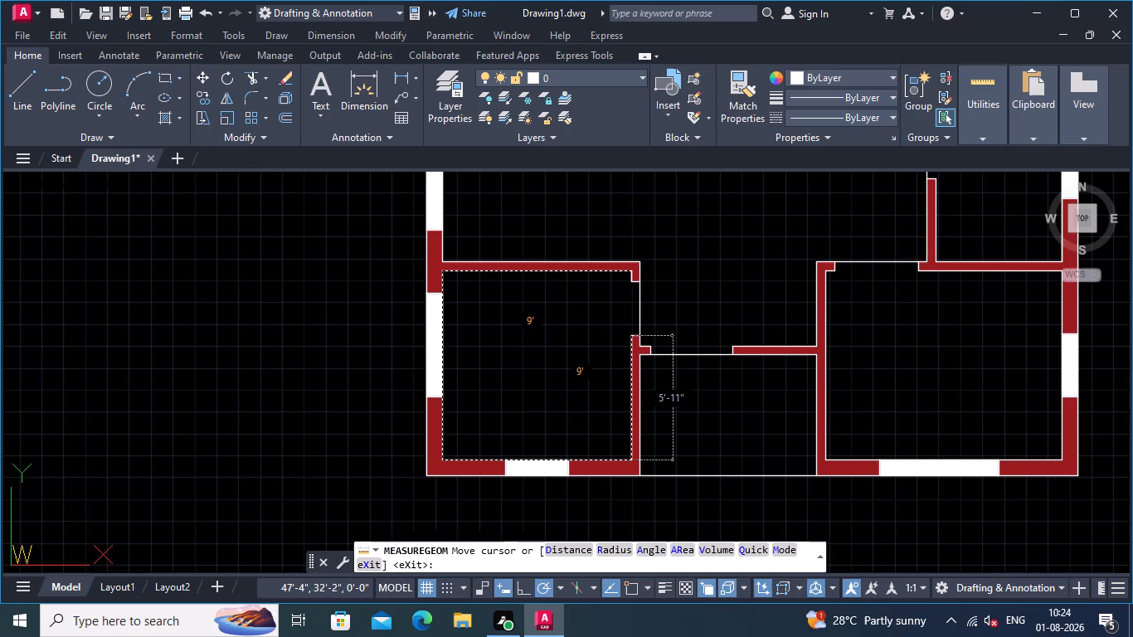
{"action": "left_click", "coordinate": [532, 372]}
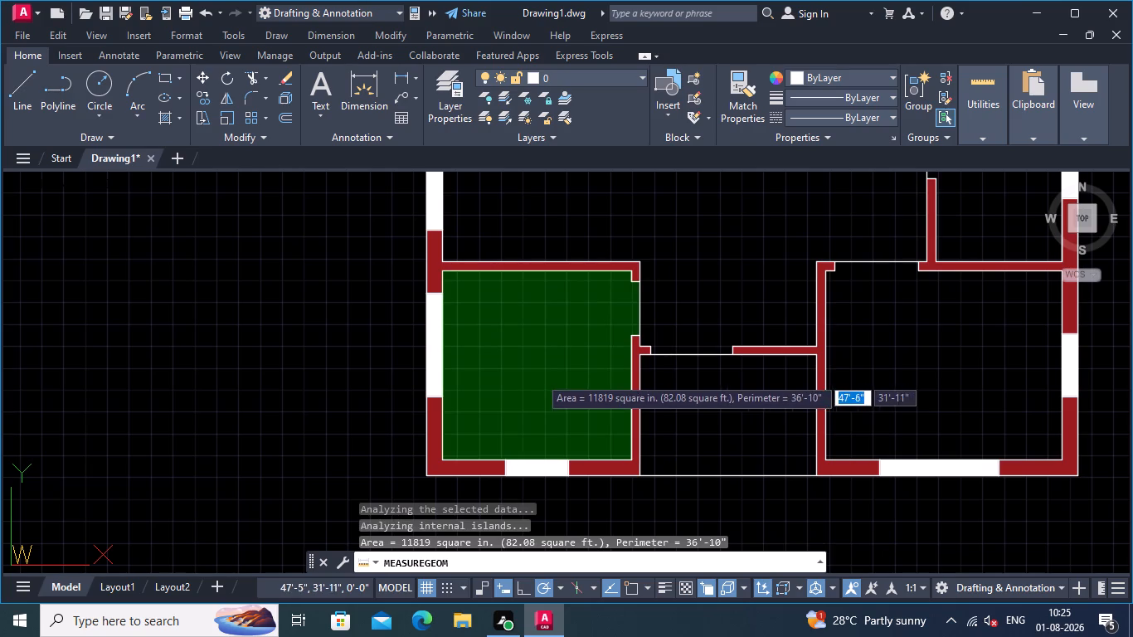
{"action": "left_click", "coordinate": [542, 385]}
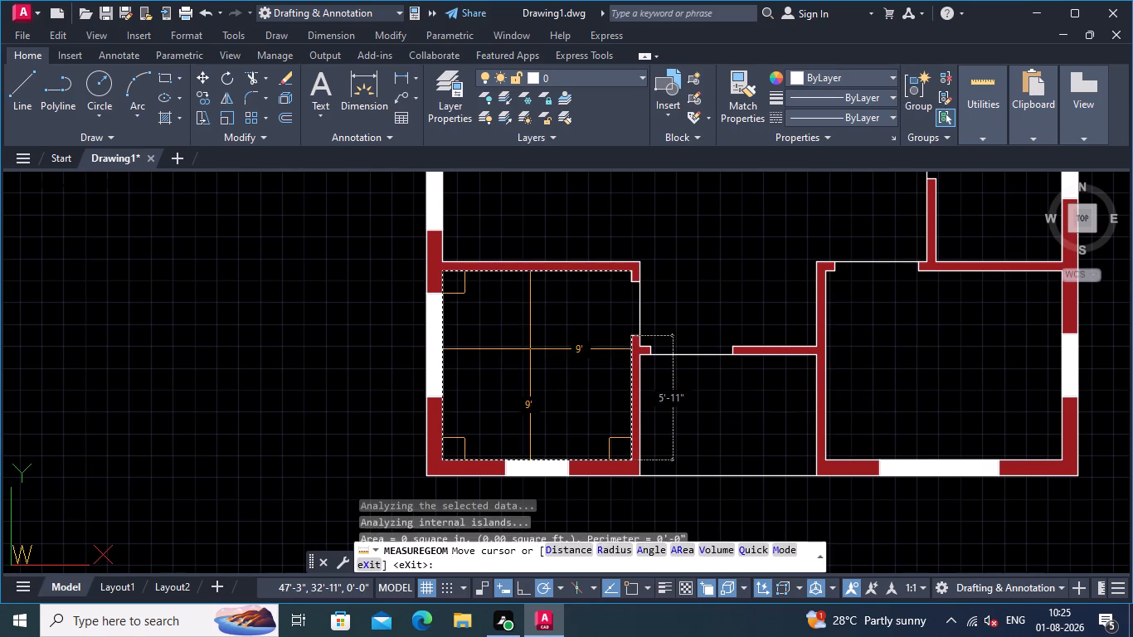
{"action": "right_click", "coordinate": [530, 349]}
{"action": "left_click", "coordinate": [523, 366]}
{"action": "right_click", "coordinate": [520, 367]}
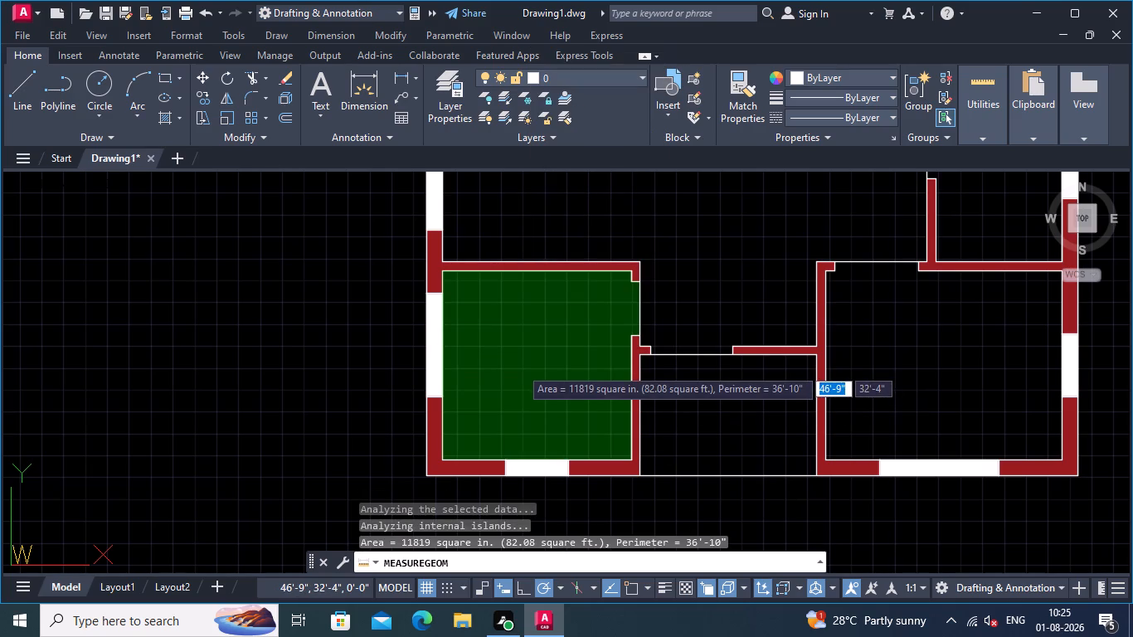
{"action": "key", "text": "Escape"}
{"action": "right_click", "coordinate": [520, 367]}
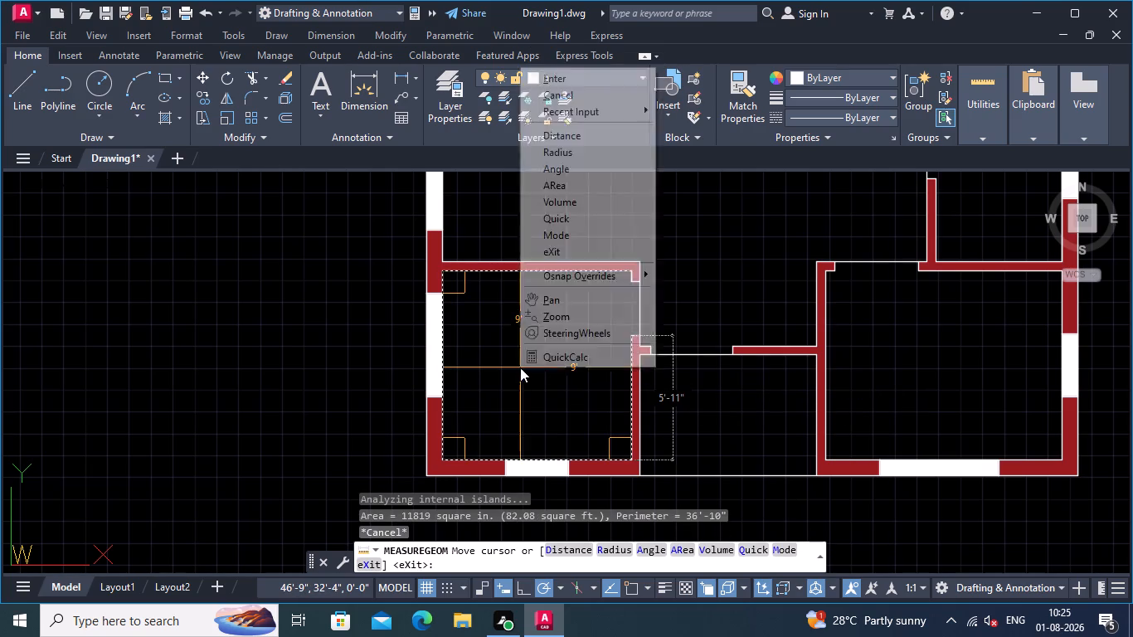
{"action": "left_click", "coordinate": [601, 80]}
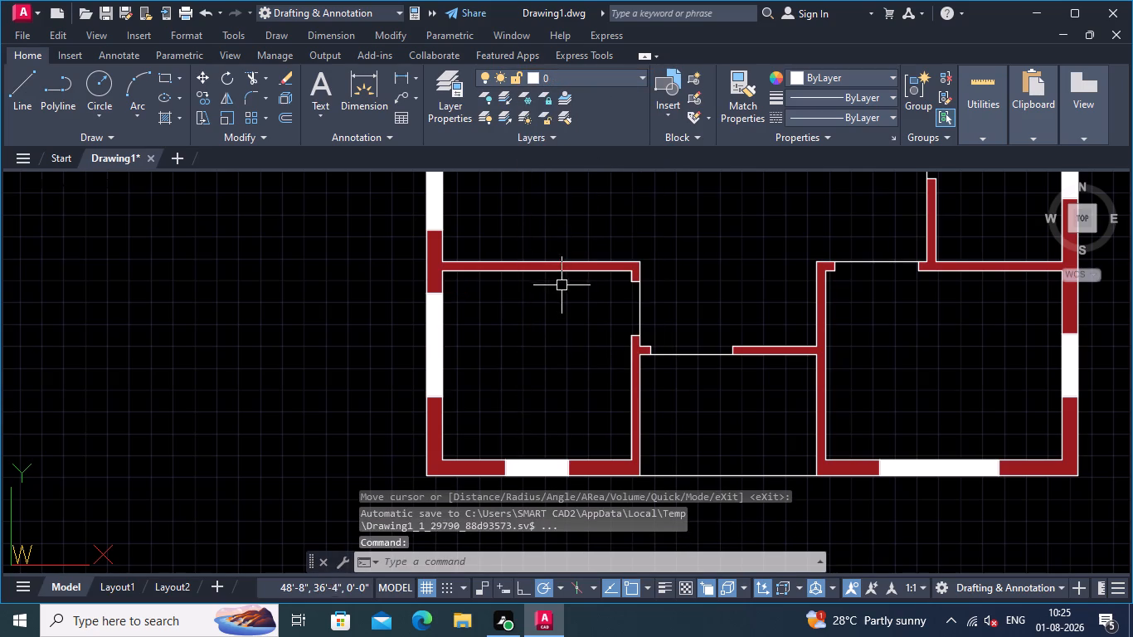
Measure the lower-left room's area and perimeter again with Quick measure and exit.
{"action": "left_click", "coordinate": [978, 80]}
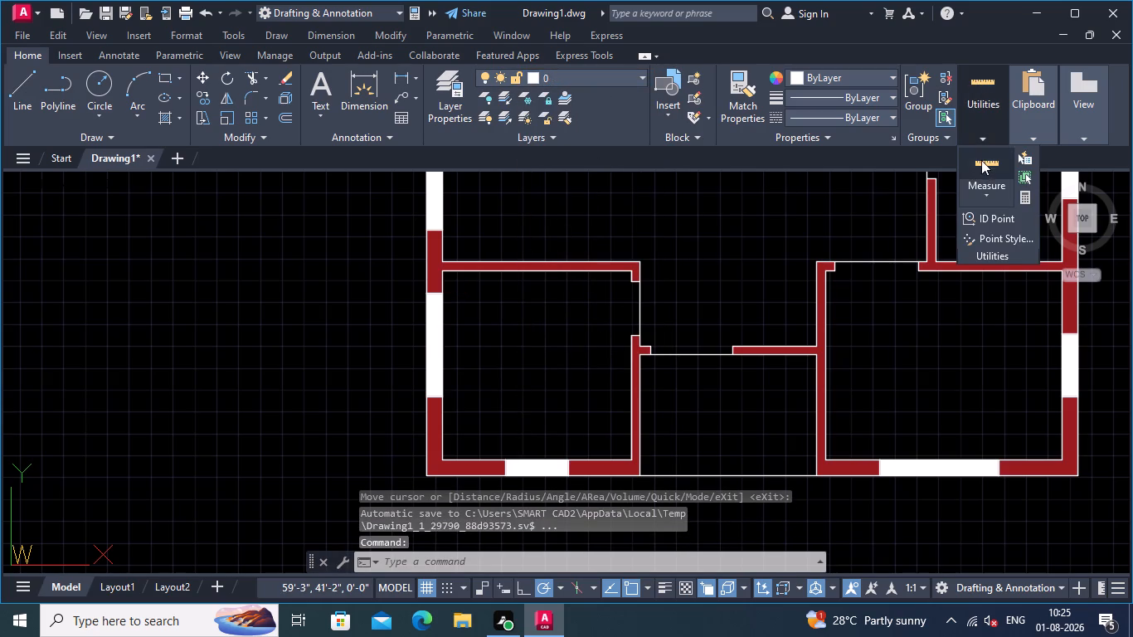
{"action": "left_click", "coordinate": [985, 189]}
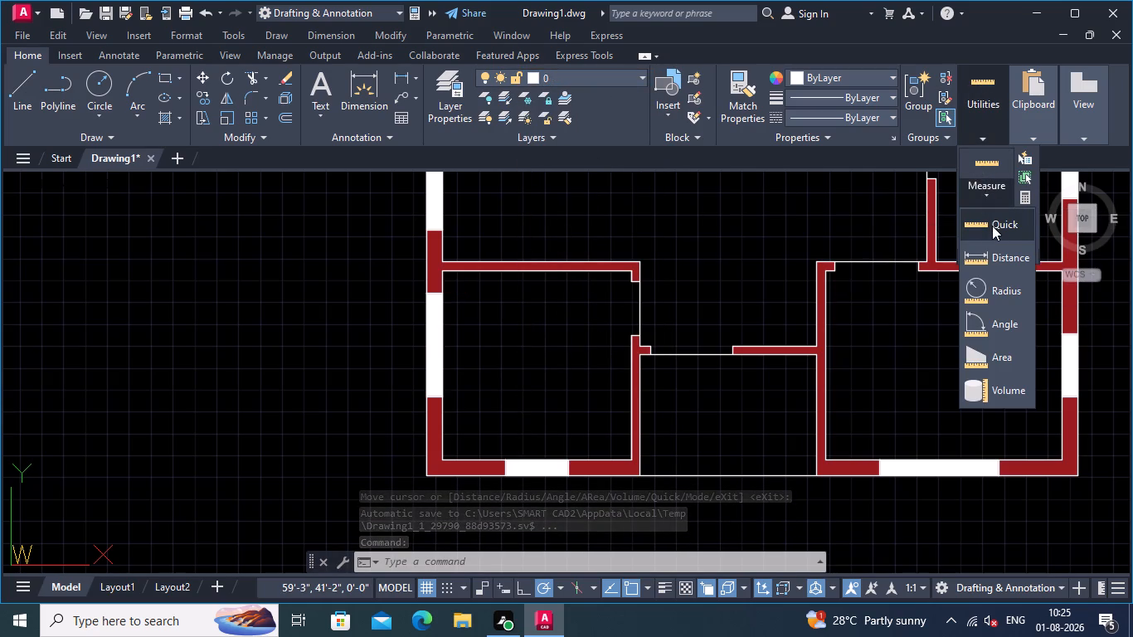
{"action": "left_click", "coordinate": [998, 223]}
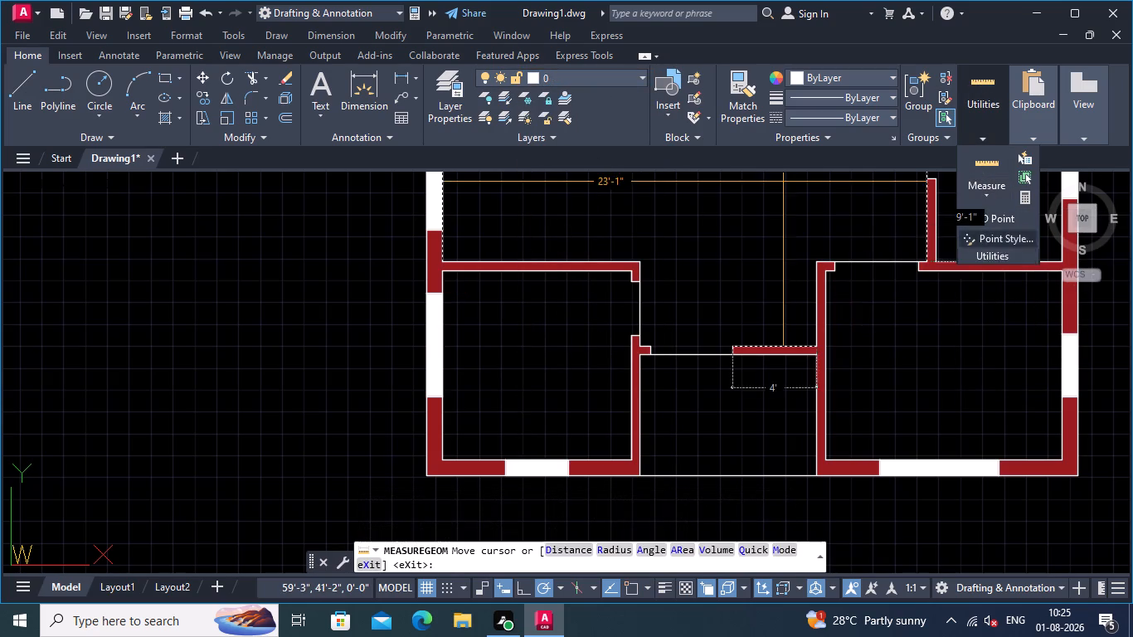
{"action": "left_click", "coordinate": [552, 382]}
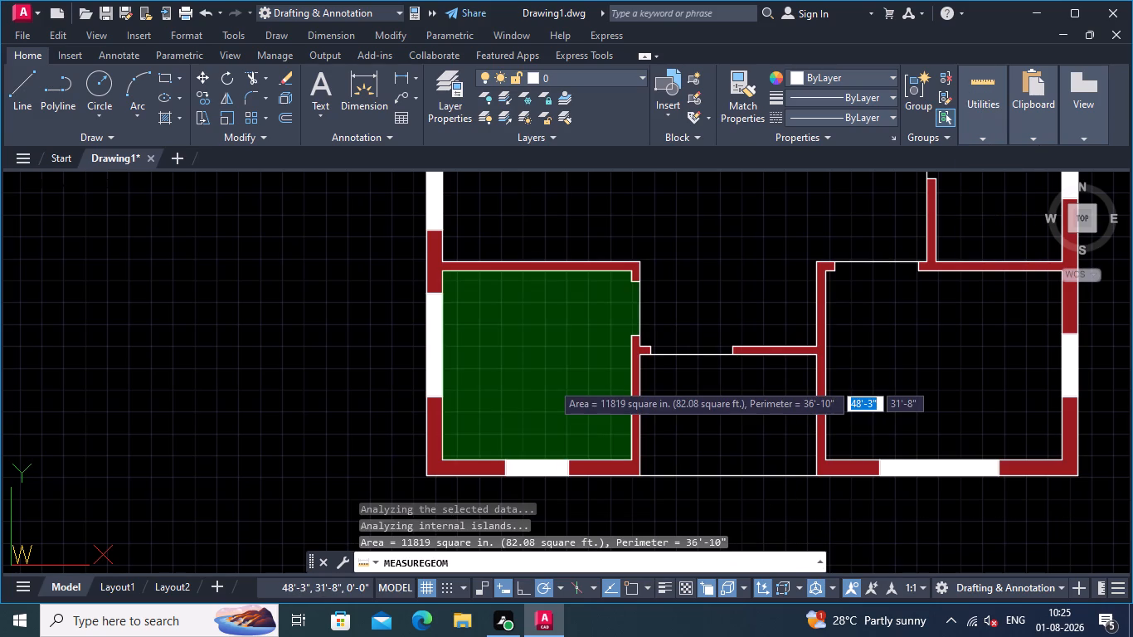
{"action": "key", "text": "Escape"}
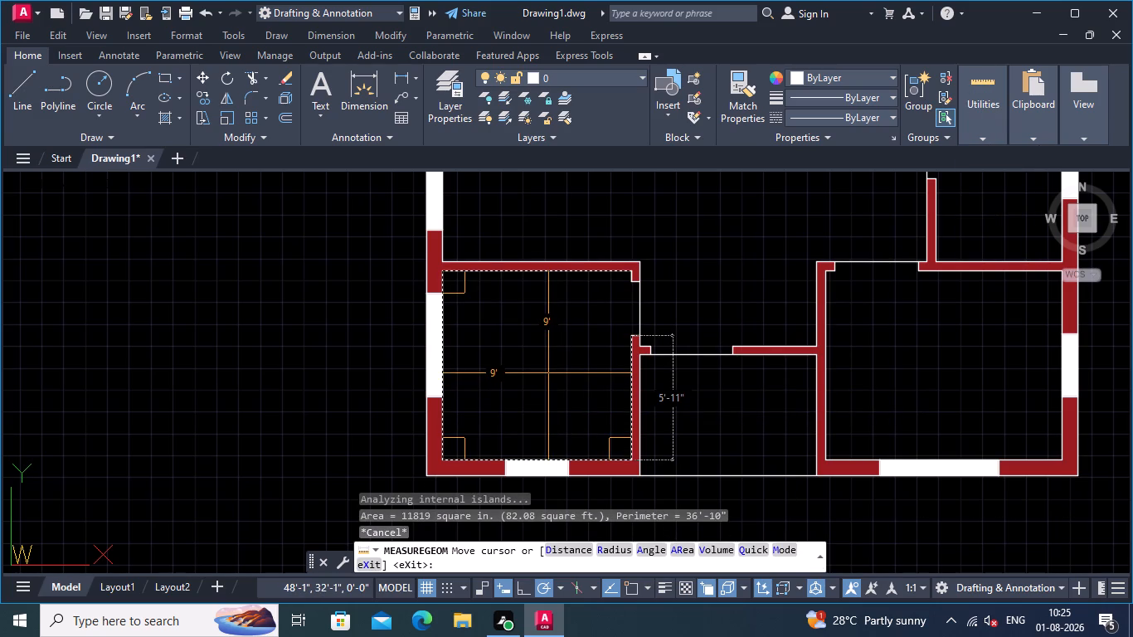
{"action": "key", "text": "Return"}
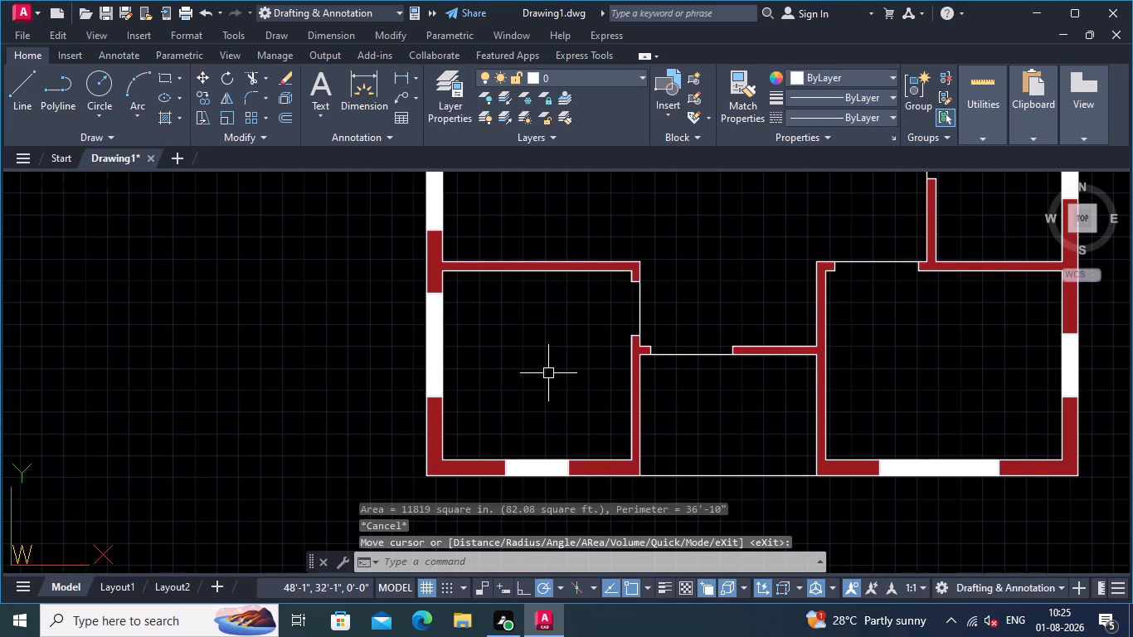
Run Quick measure once more on the lower-left room's enclosed area.
{"action": "middle_click_drag", "start_coordinate": [691, 285], "coordinate": [574, 334]}
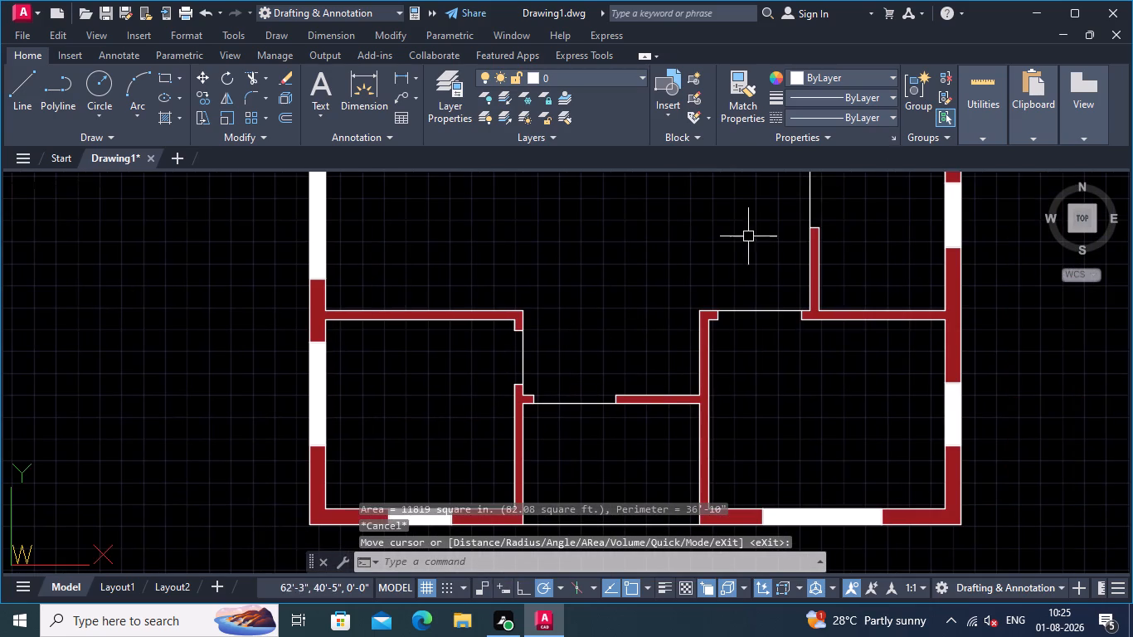
{"action": "left_click", "coordinate": [988, 80]}
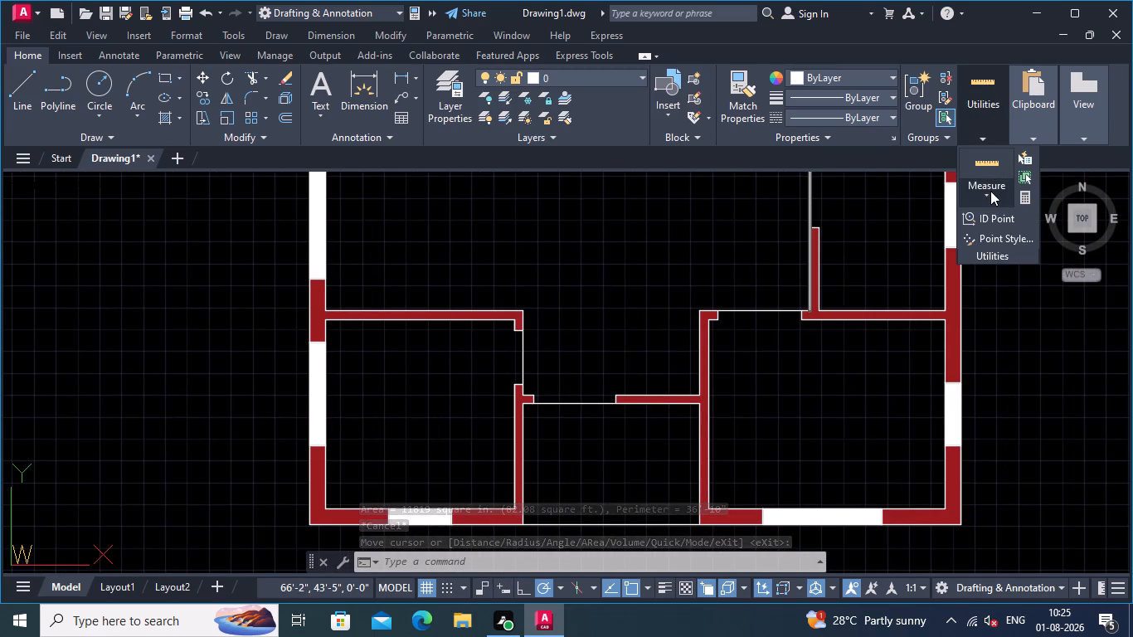
{"action": "left_click", "coordinate": [985, 162]}
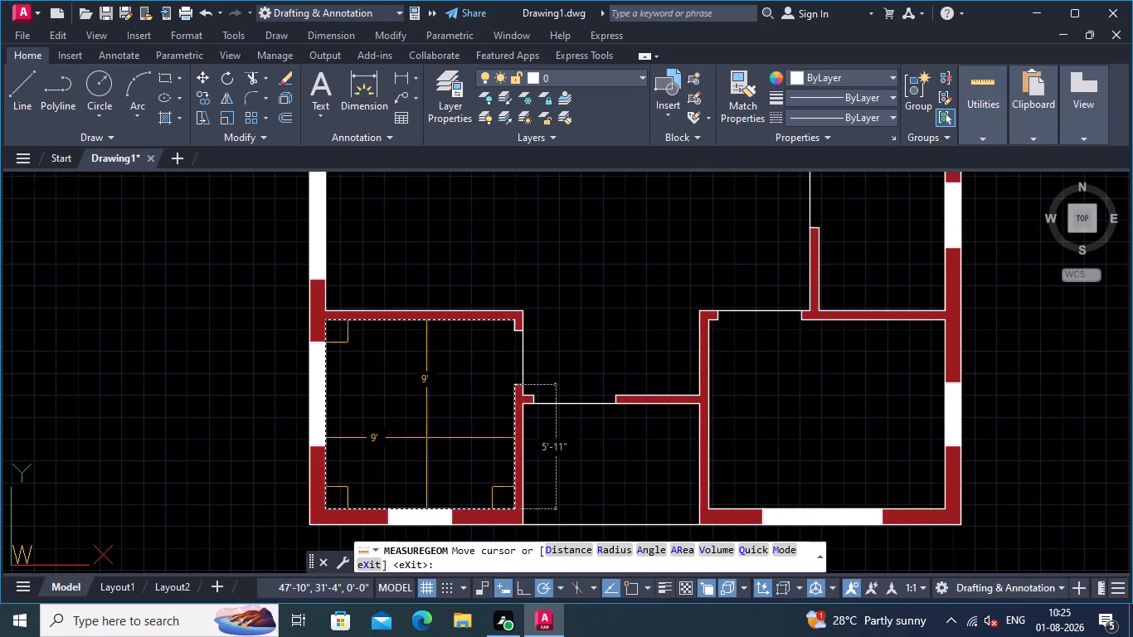
{"action": "middle_click_drag", "start_coordinate": [435, 430], "coordinate": [539, 412]}
{"action": "left_click", "coordinate": [513, 412]}
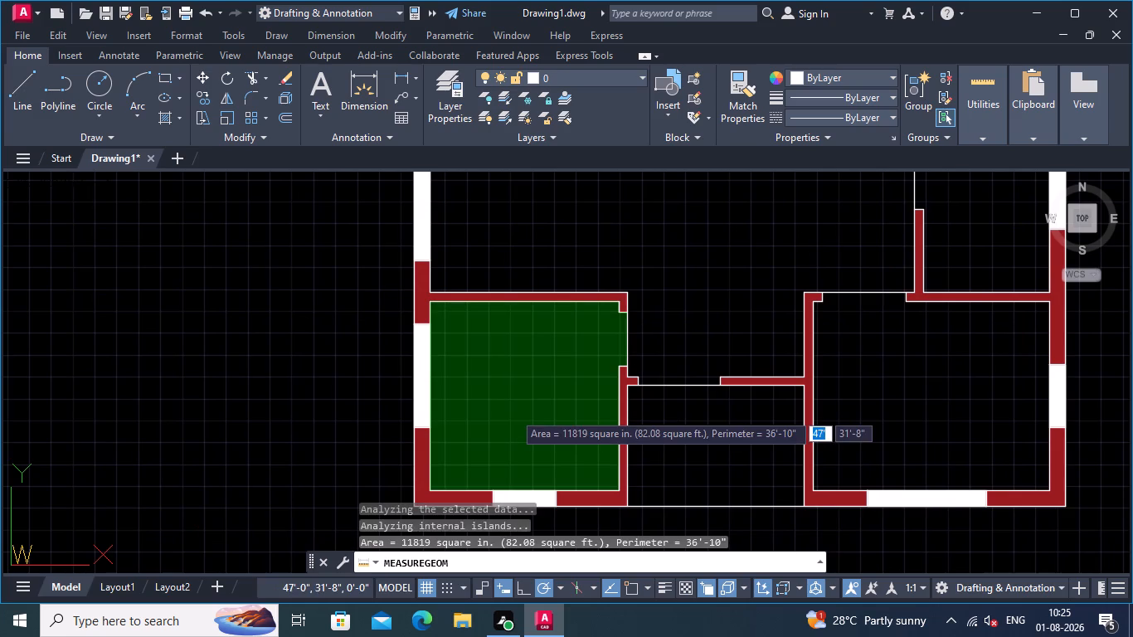
End the Quick measure of the lower-left room and exit the measurement command.
{"action": "key", "text": "Escape"}
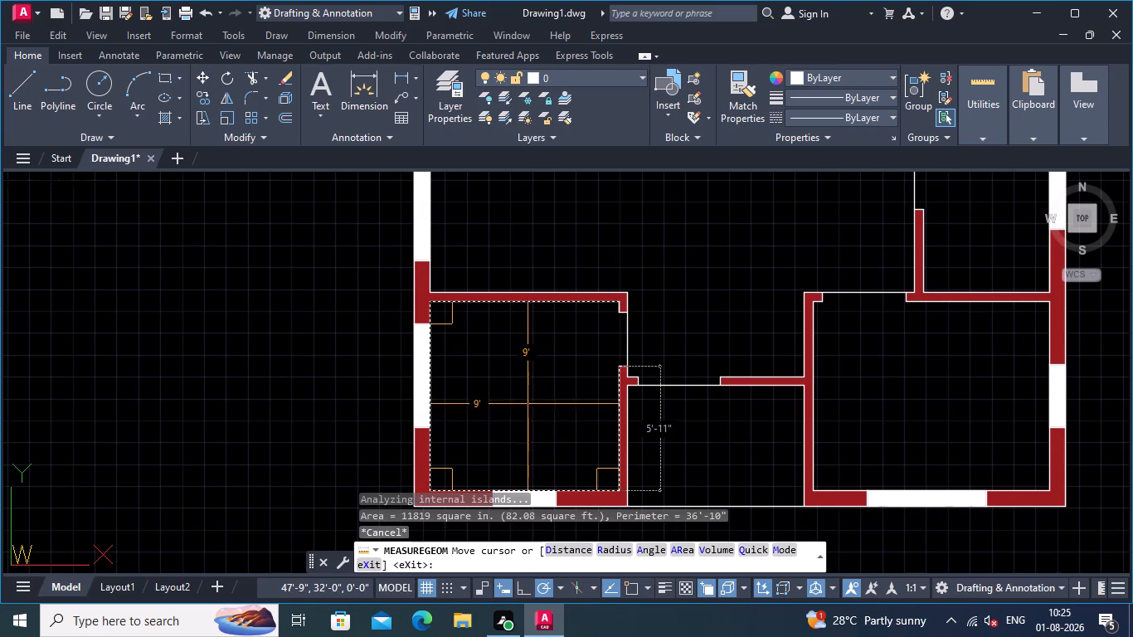
{"action": "right_click", "coordinate": [523, 399]}
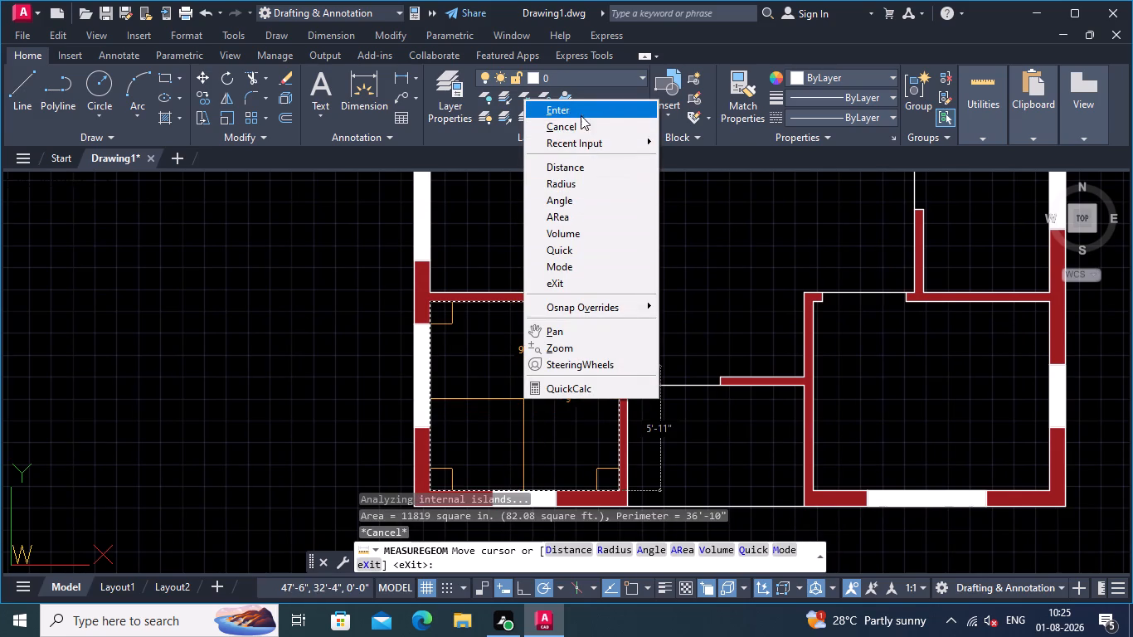
{"action": "left_click", "coordinate": [581, 109]}
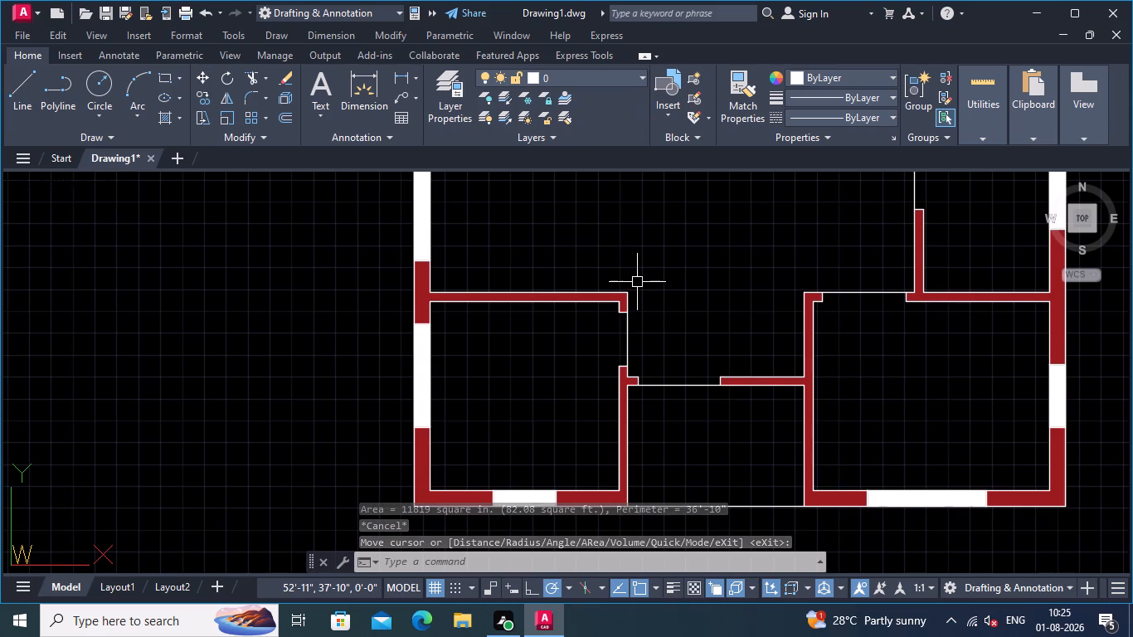
Draw a vertical line across the open space above the lower-left room, from its upper wall to its lower wall, near the outer window.
{"action": "middle_click_drag", "start_coordinate": [668, 324], "coordinate": [743, 400]}
{"action": "scroll", "coordinate": [717, 363], "scroll_direction": "down", "scroll_amount": 1}
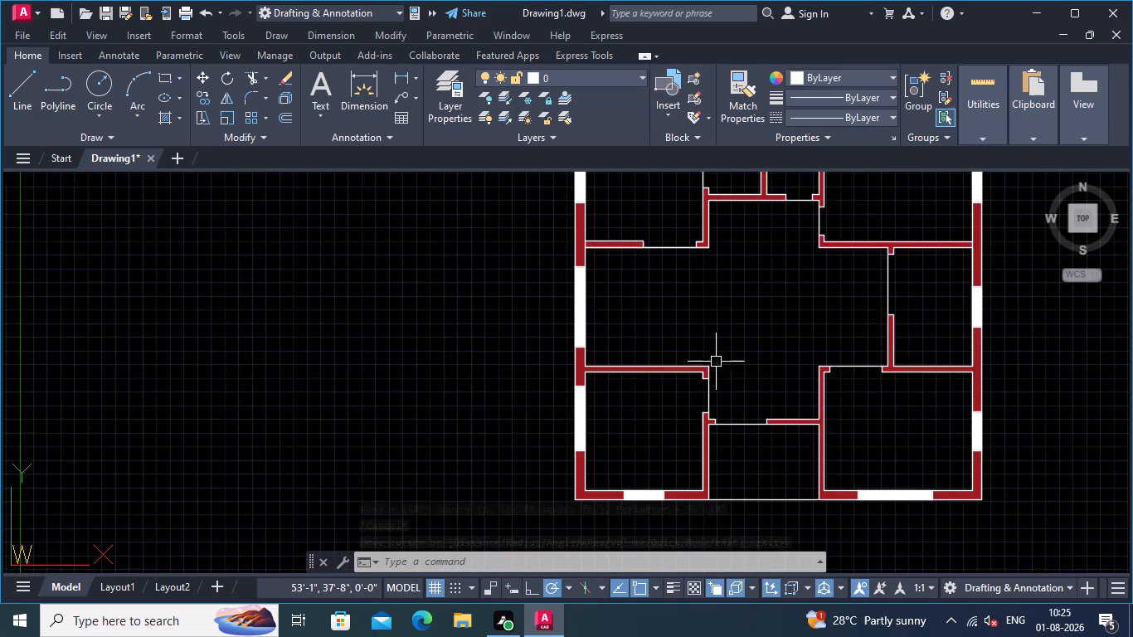
{"action": "middle_click_drag", "start_coordinate": [715, 322], "coordinate": [814, 327]}
{"action": "scroll", "coordinate": [761, 322], "scroll_direction": "up", "scroll_amount": 1}
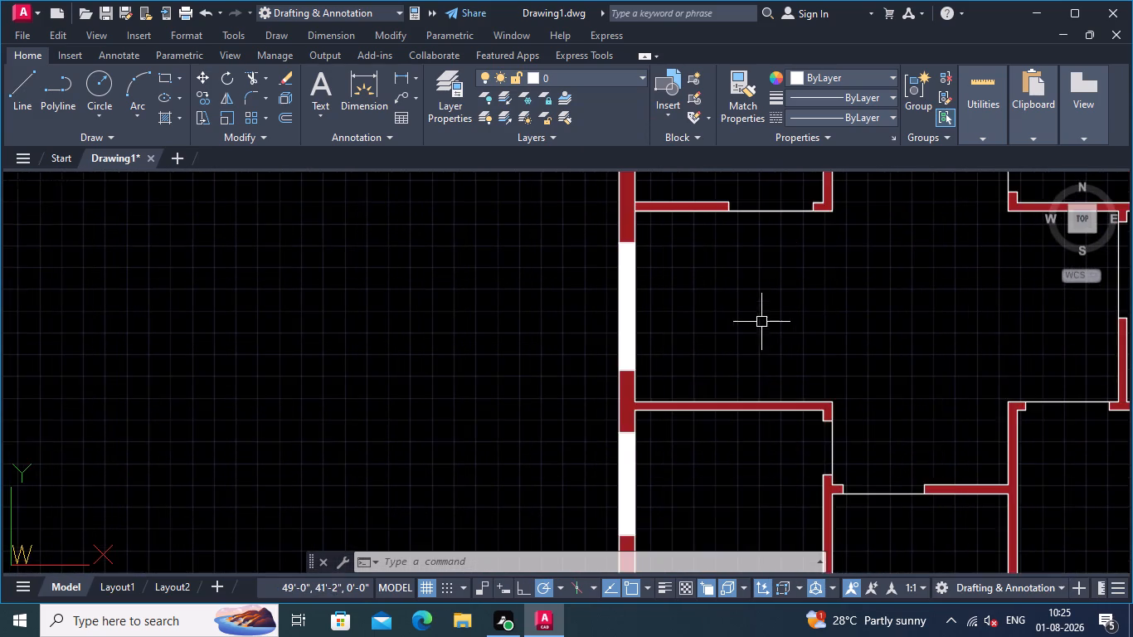
{"action": "middle_click_drag", "start_coordinate": [750, 330], "coordinate": [839, 306]}
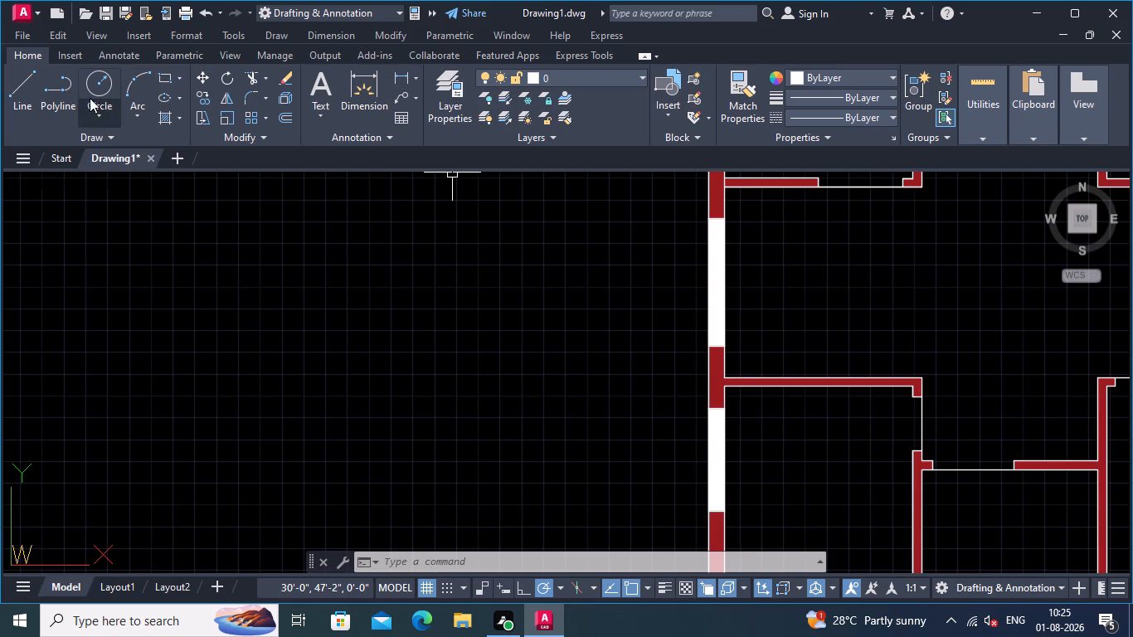
{"action": "left_click", "coordinate": [23, 76]}
{"action": "middle_click_drag", "start_coordinate": [834, 310], "coordinate": [852, 375]}
{"action": "scroll", "coordinate": [823, 350], "scroll_direction": "up", "scroll_amount": 2}
{"action": "scroll", "coordinate": [792, 339], "scroll_direction": "down", "scroll_amount": 1}
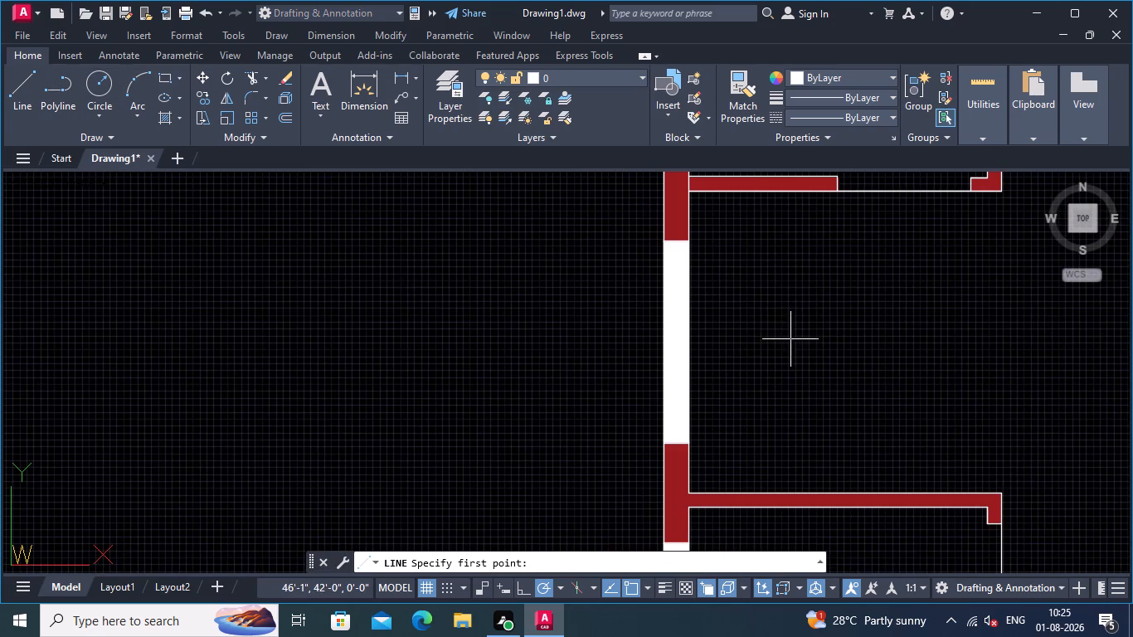
{"action": "left_click", "coordinate": [755, 192]}
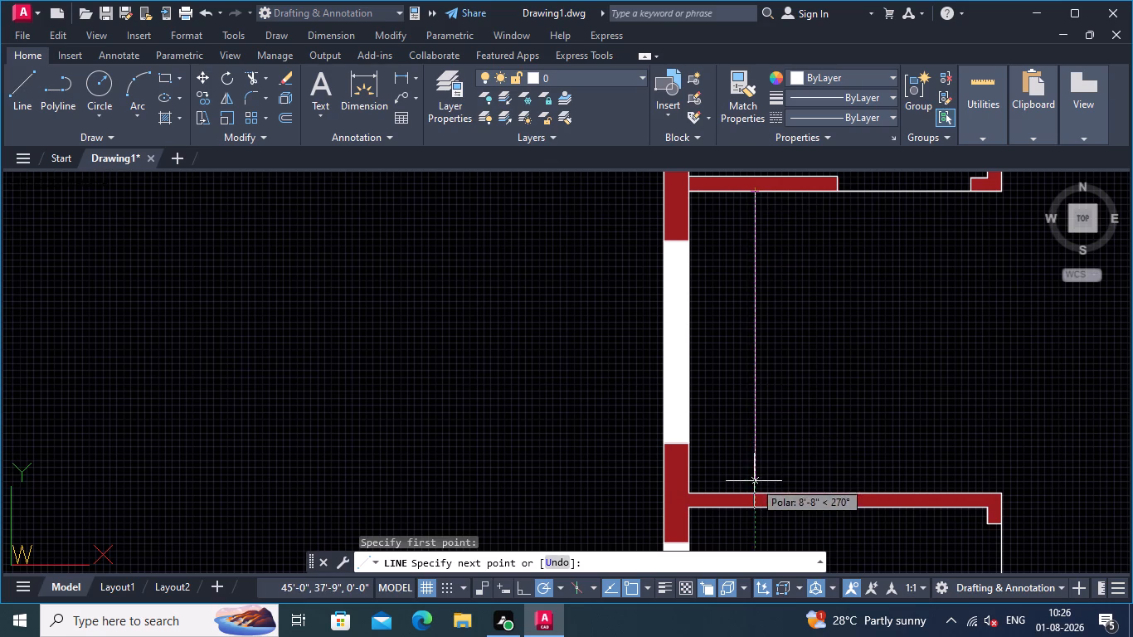
{"action": "left_click", "coordinate": [757, 493]}
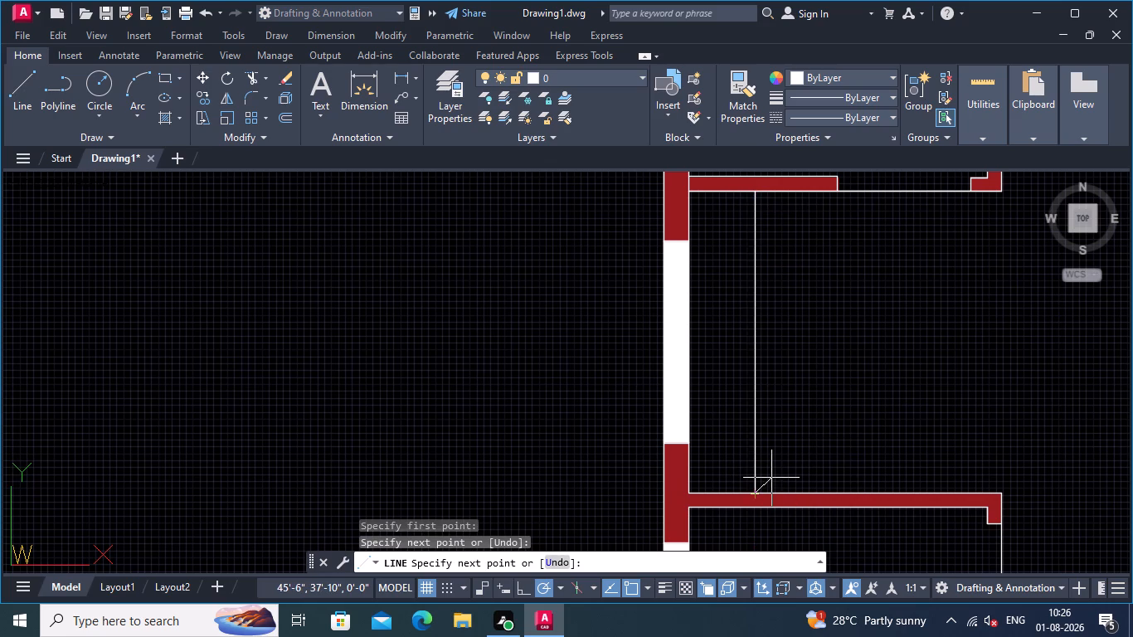
{"action": "key", "text": "Return"}
Offset the vertical line successively to the right at 1' spacing to add four parallel lines.
{"action": "middle_click_drag", "start_coordinate": [812, 428], "coordinate": [764, 436]}
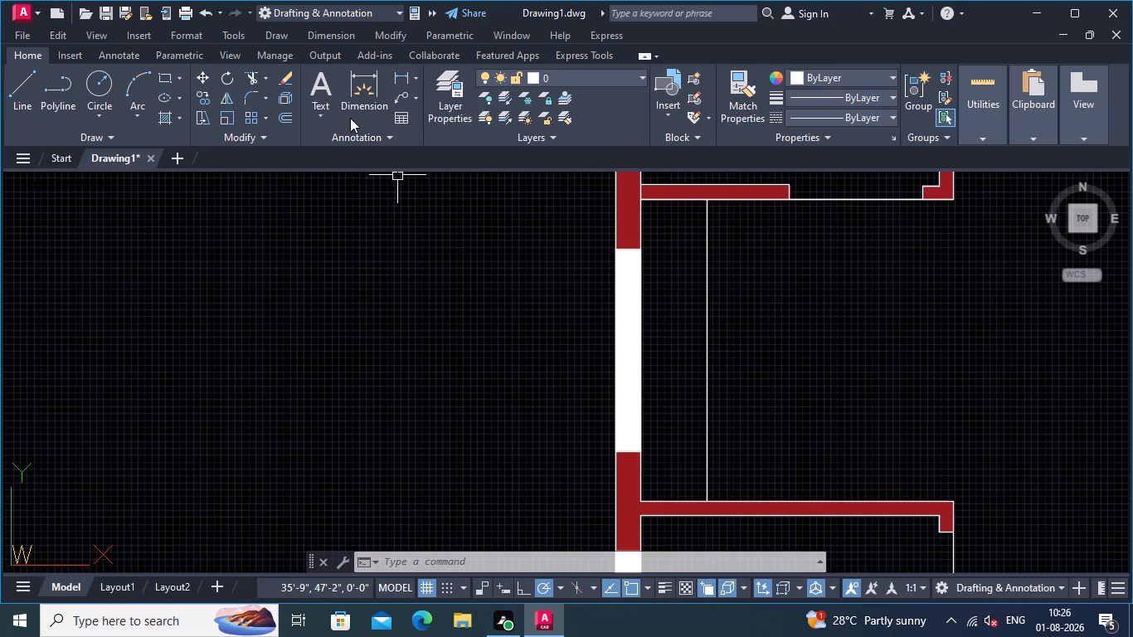
{"action": "left_click", "coordinate": [284, 113]}
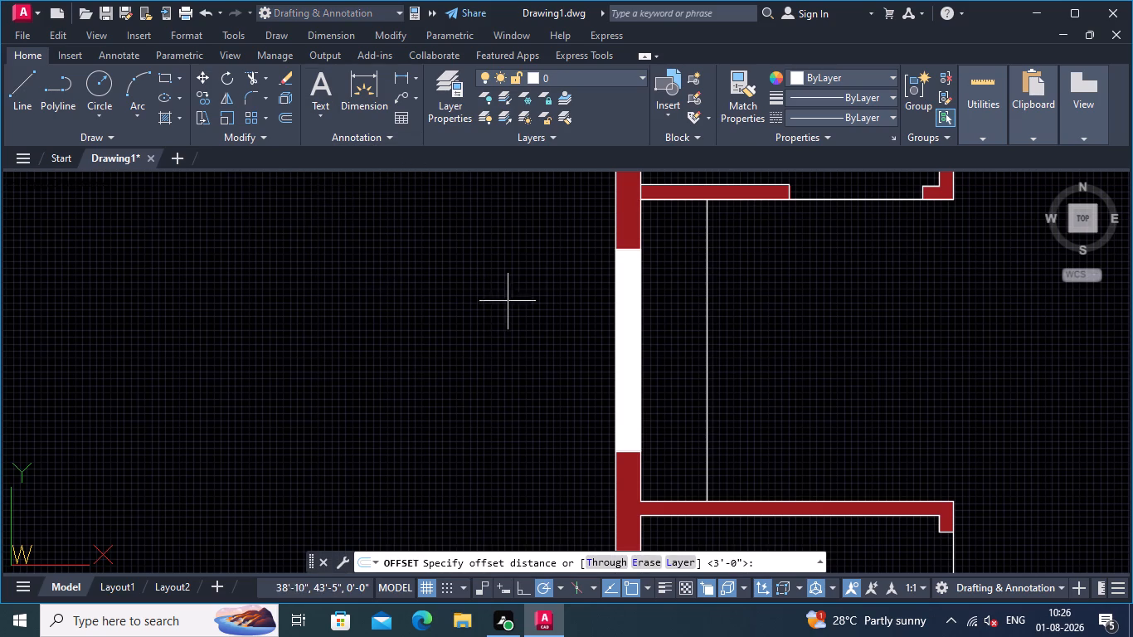
{"action": "left_click", "coordinate": [706, 325]}
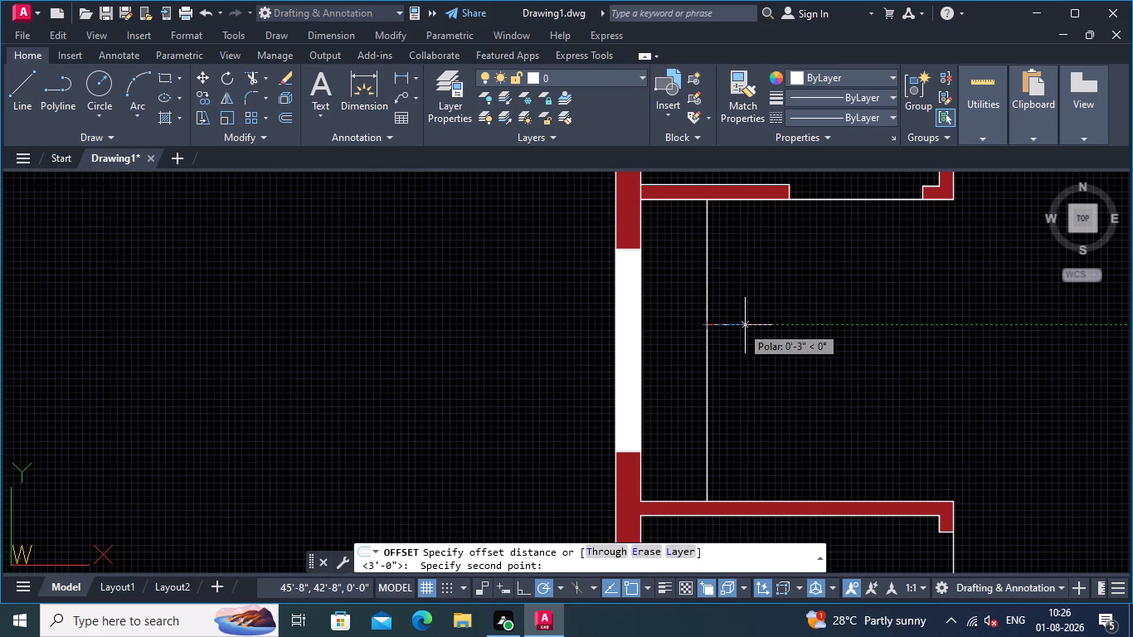
{"action": "type", "text": "1'"}
{"action": "key", "text": "Return"}
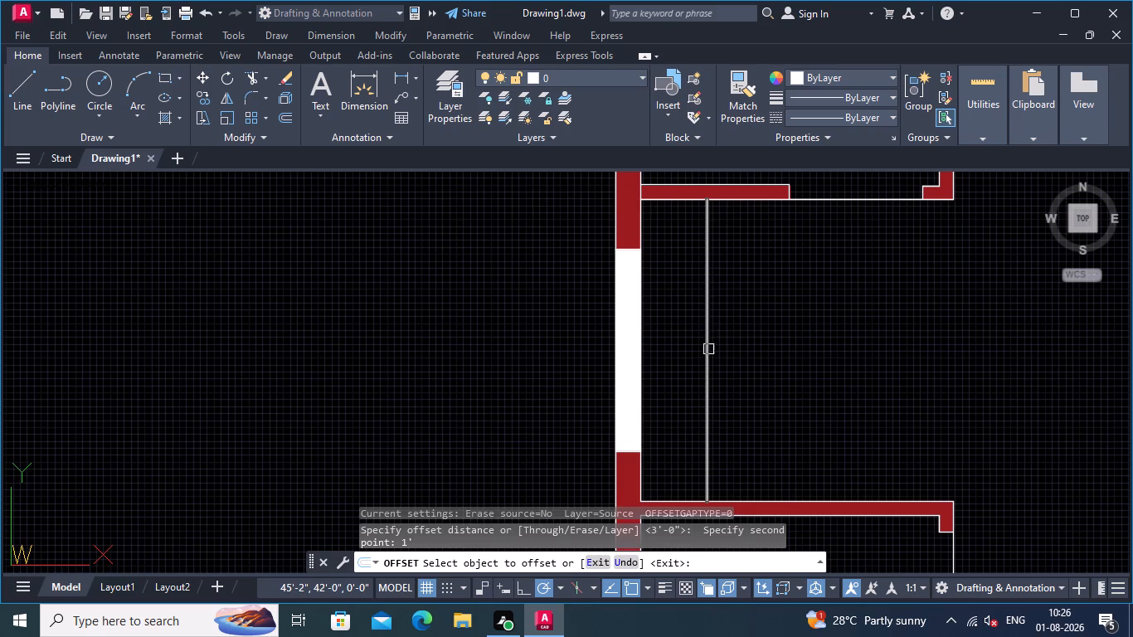
{"action": "left_click", "coordinate": [708, 349]}
{"action": "left_click", "coordinate": [737, 349]}
{"action": "left_click", "coordinate": [746, 348]}
{"action": "left_click", "coordinate": [738, 349]}
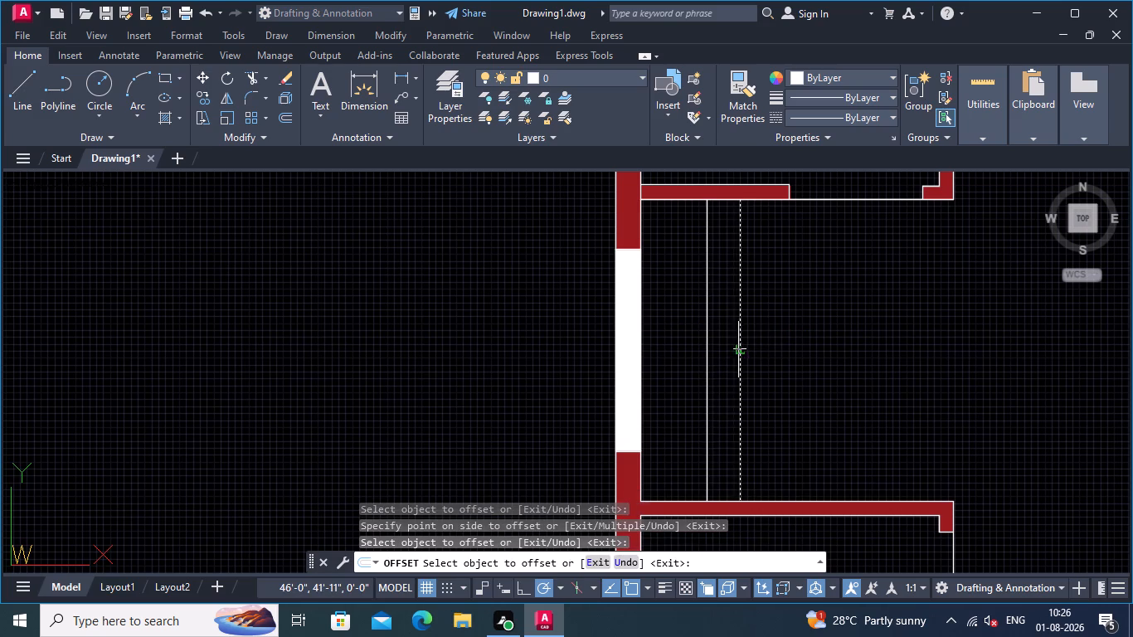
{"action": "left_click", "coordinate": [769, 344]}
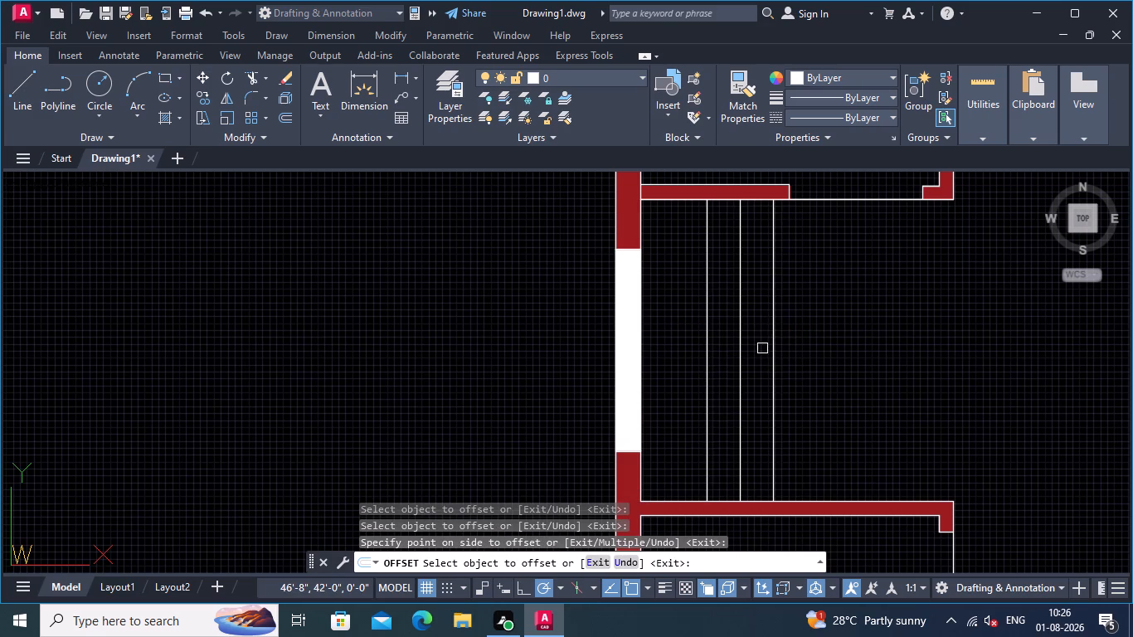
{"action": "left_click", "coordinate": [779, 351]}
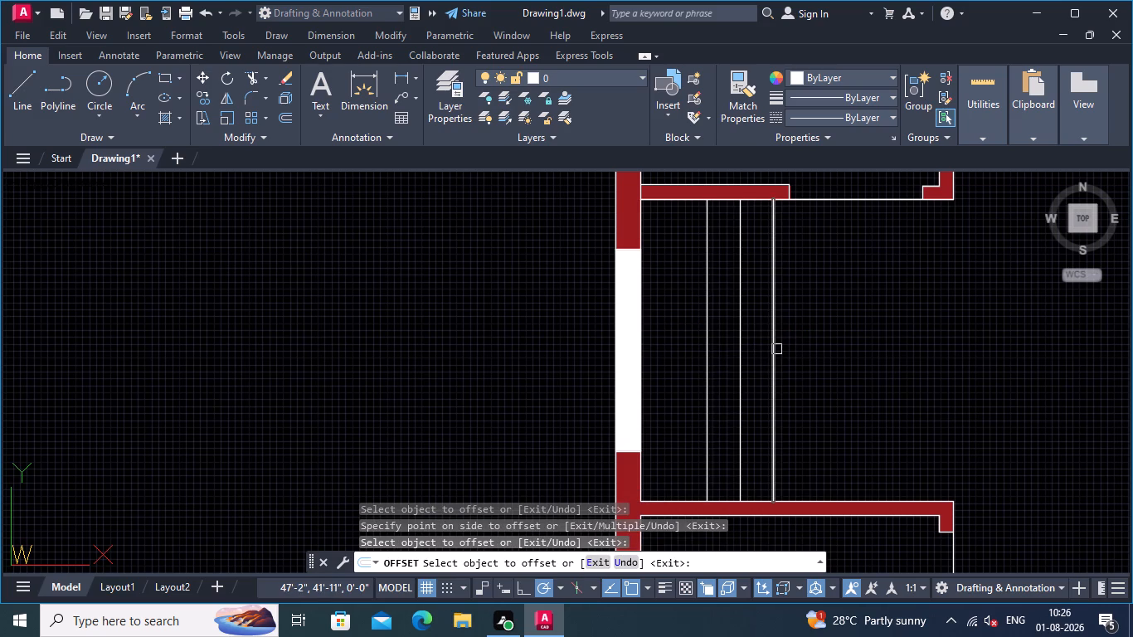
{"action": "left_click", "coordinate": [776, 349]}
{"action": "left_click", "coordinate": [797, 348]}
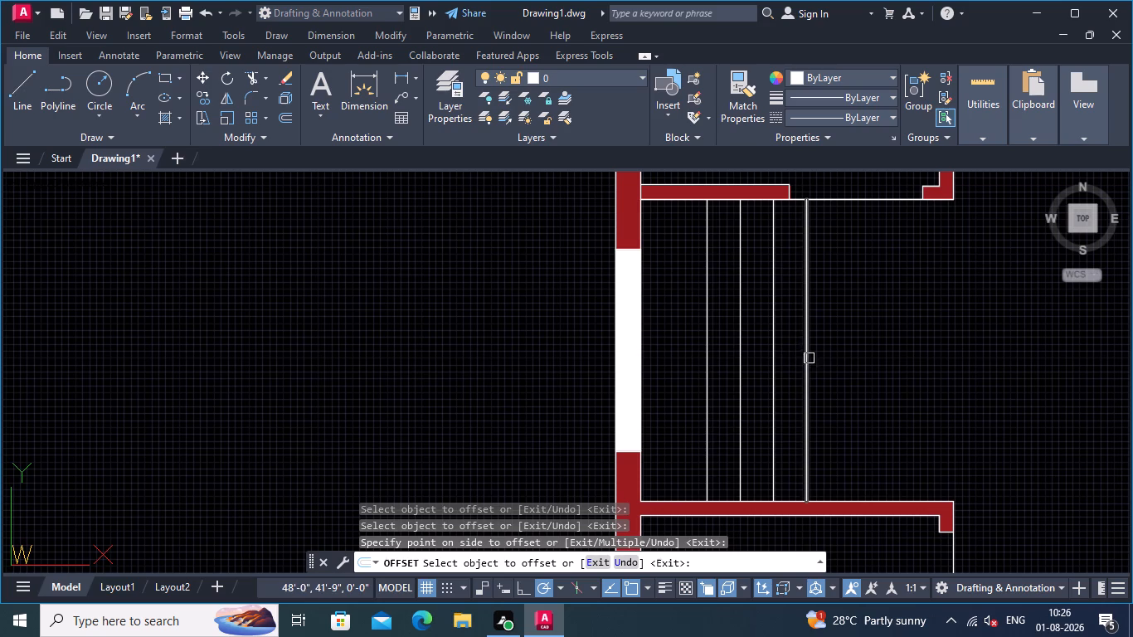
{"action": "left_click", "coordinate": [808, 368]}
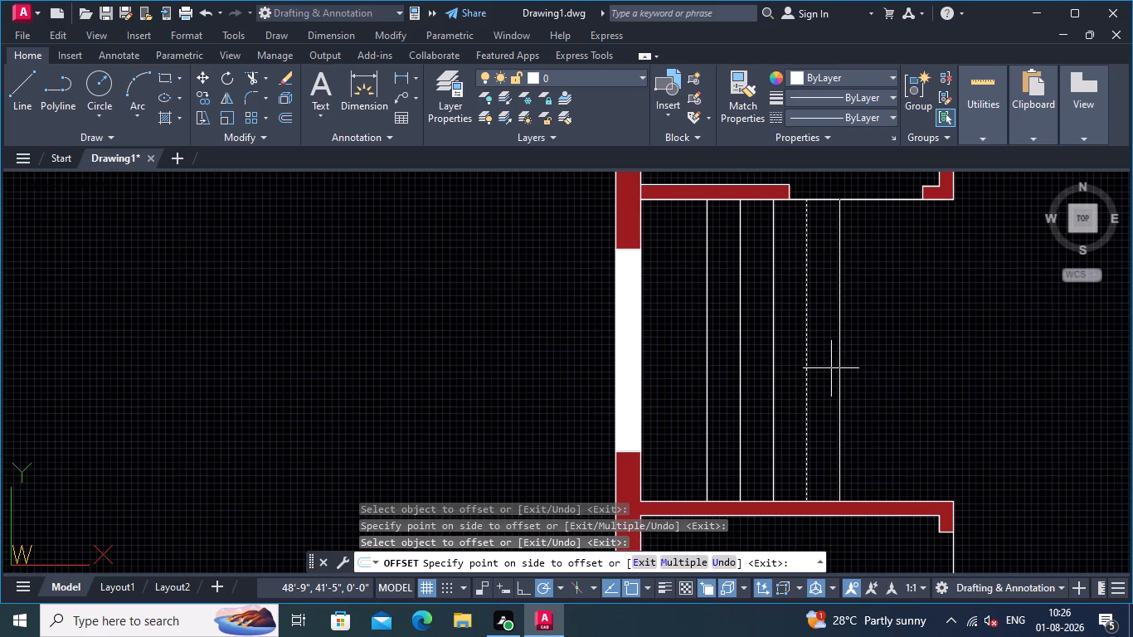
{"action": "left_click", "coordinate": [832, 368]}
{"action": "middle_click_drag", "start_coordinate": [875, 364], "coordinate": [927, 378]}
{"action": "key", "text": "Return"}
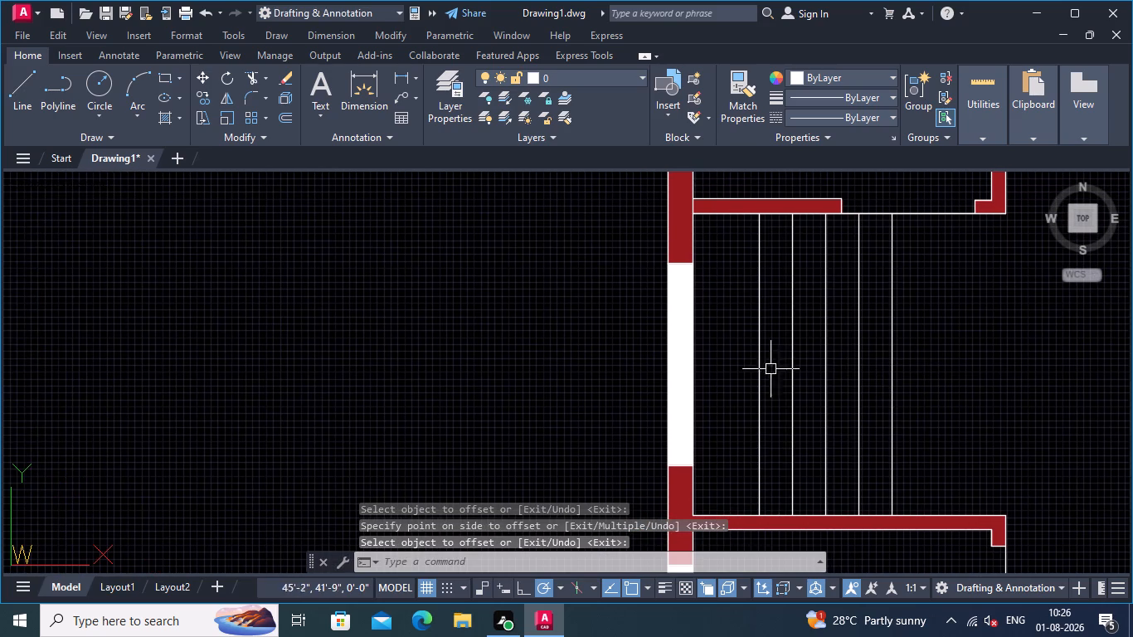
Offset the space's upper wall line downward by 3' twice, making two horizontal lines across the vertical ones.
{"action": "right_click", "coordinate": [925, 302]}
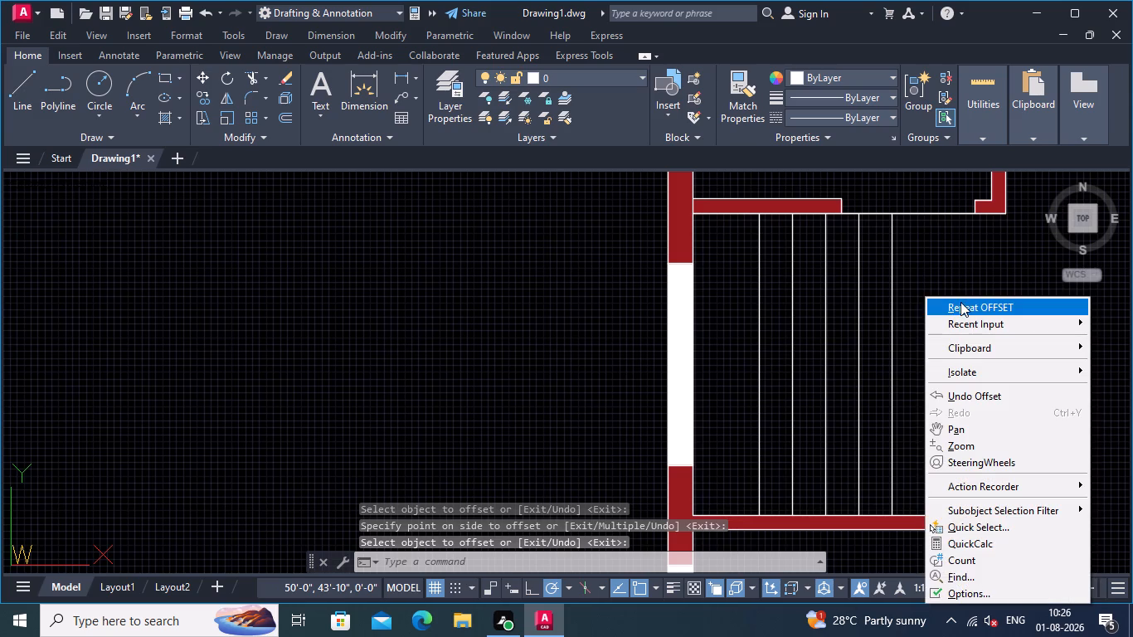
{"action": "left_click", "coordinate": [960, 304]}
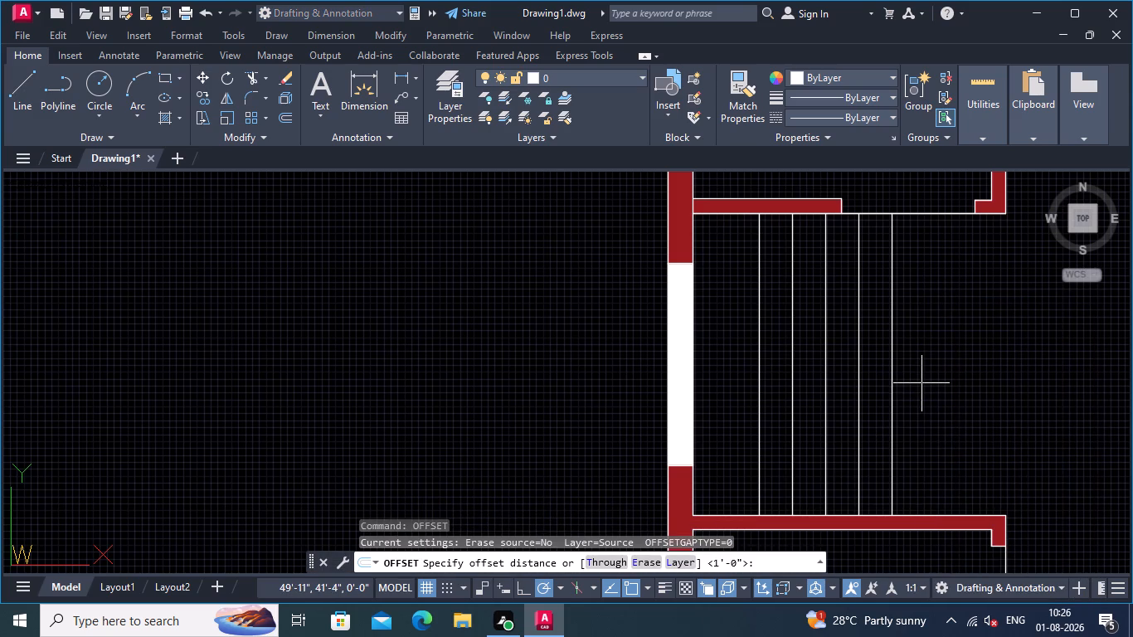
{"action": "type", "text": "3'"}
{"action": "key", "text": "Return"}
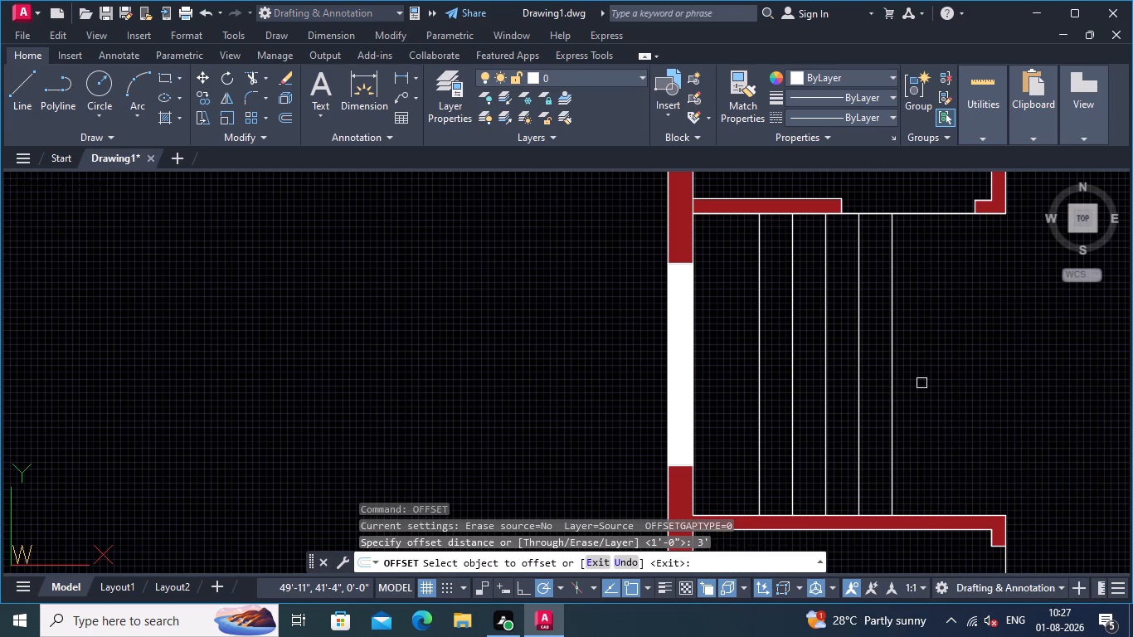
{"action": "left_click", "coordinate": [931, 212]}
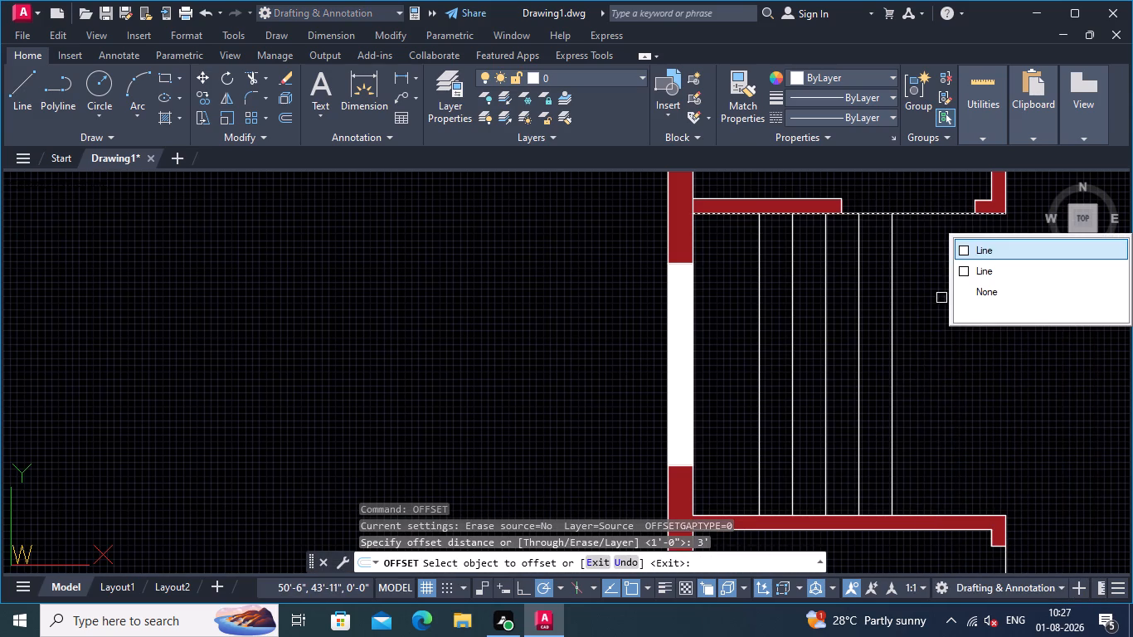
{"action": "left_click", "coordinate": [965, 253]}
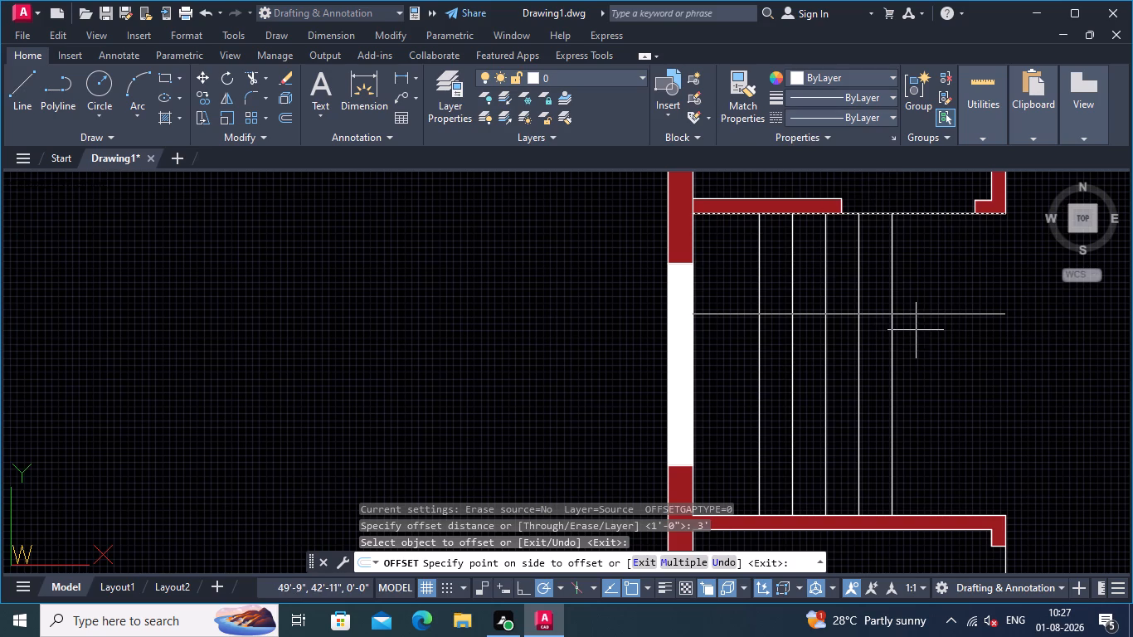
{"action": "middle_click_drag", "start_coordinate": [919, 331], "coordinate": [921, 318]}
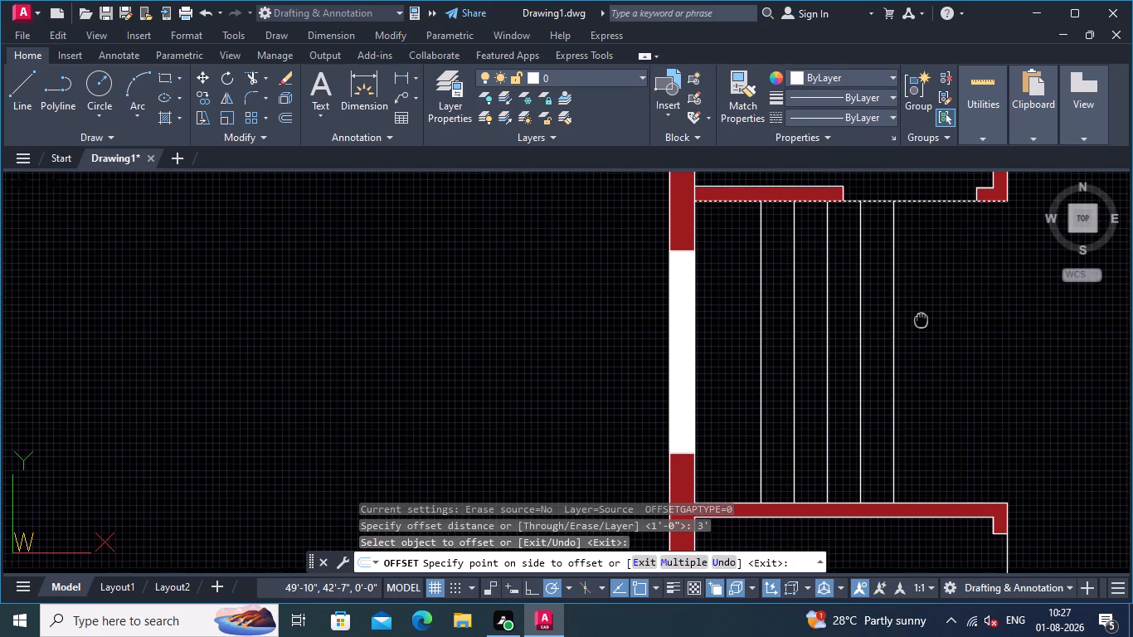
{"action": "left_click", "coordinate": [975, 338]}
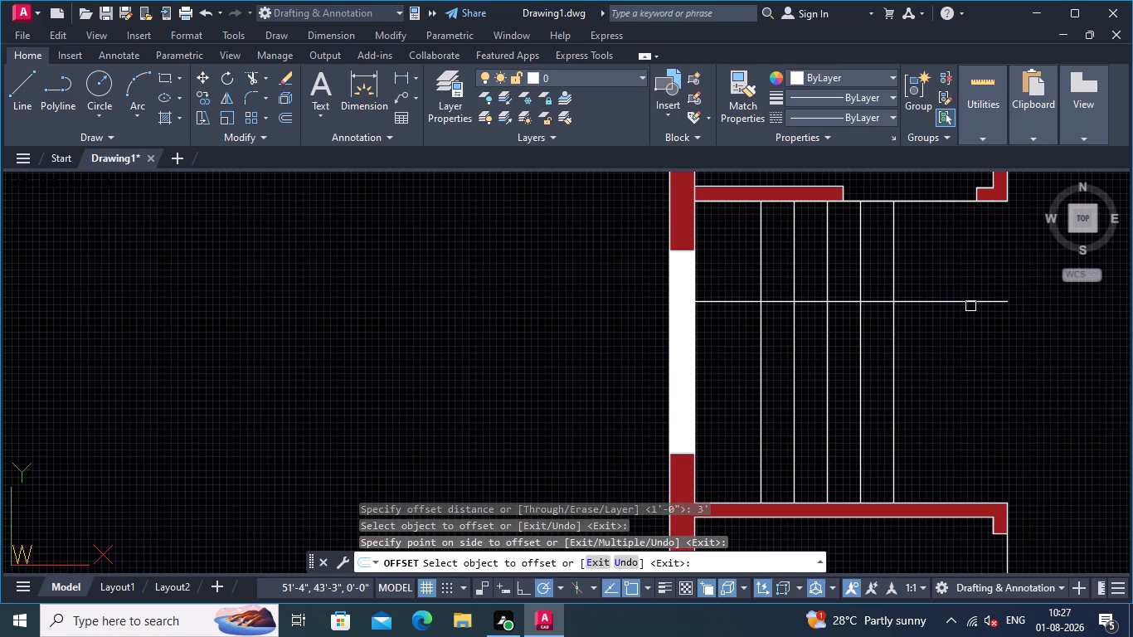
{"action": "left_click", "coordinate": [970, 302]}
{"action": "left_click", "coordinate": [975, 335]}
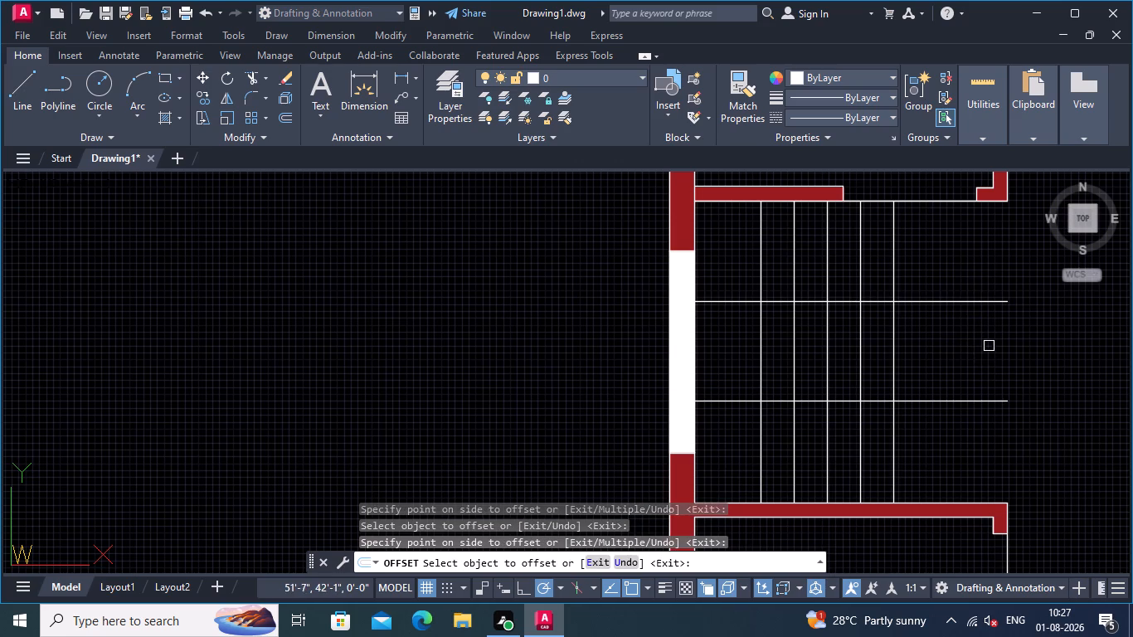
{"action": "middle_click_drag", "start_coordinate": [1012, 353], "coordinate": [981, 334]}
{"action": "scroll", "coordinate": [963, 342], "scroll_direction": "down", "scroll_amount": 1}
{"action": "scroll", "coordinate": [965, 334], "scroll_direction": "up", "scroll_amount": 1}
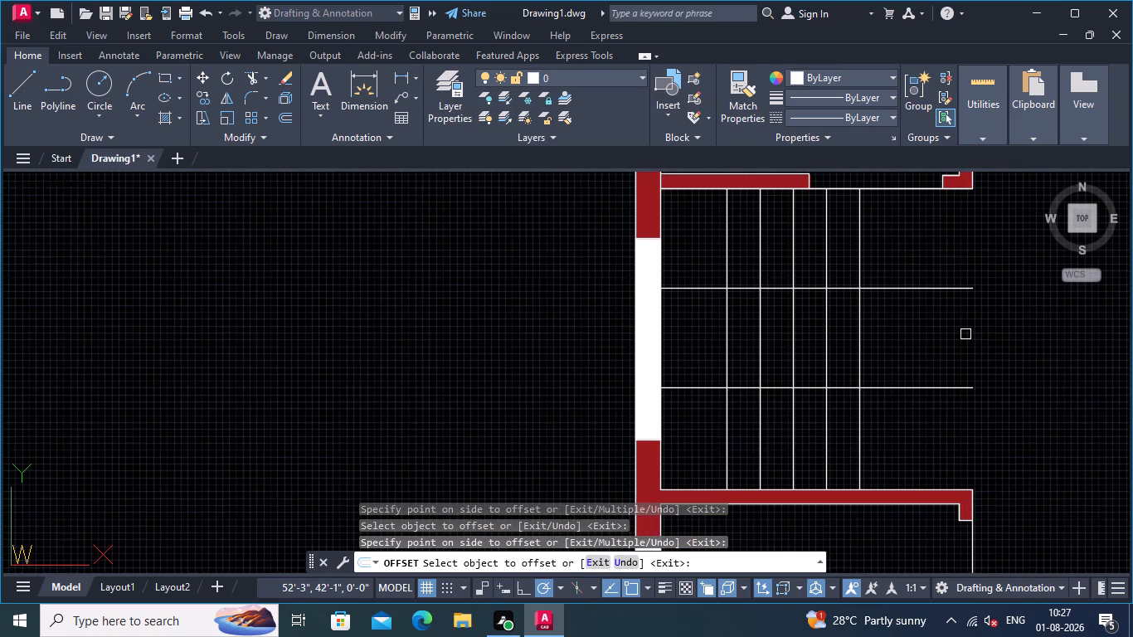
{"action": "right_click", "coordinate": [965, 333]}
{"action": "left_click", "coordinate": [1010, 340]}
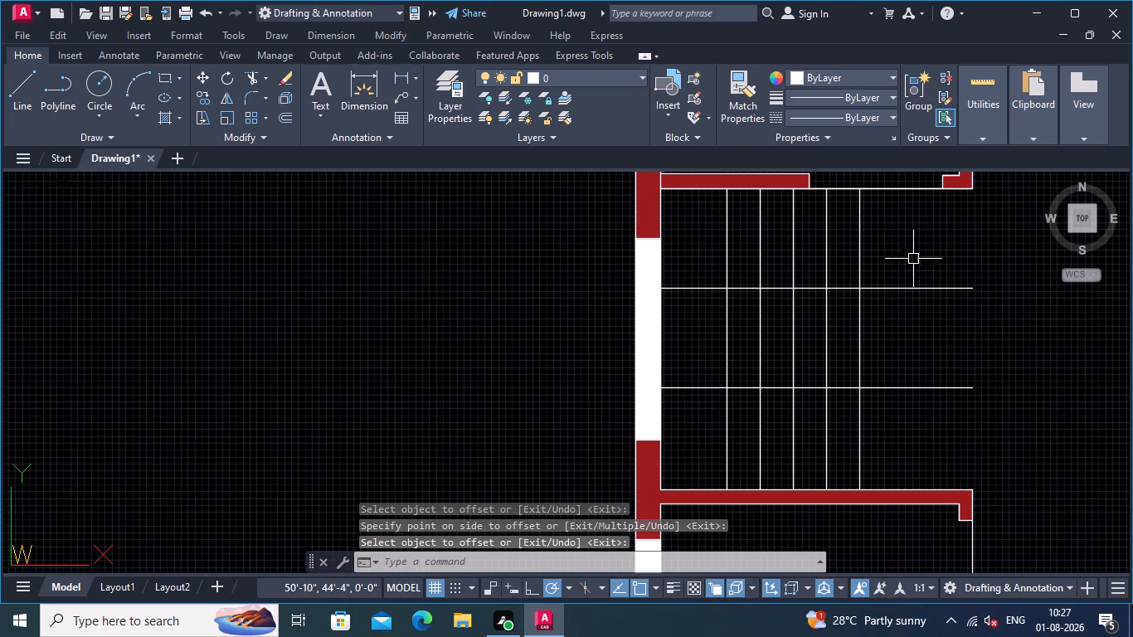
Trim the part of the upper horizontal line that extends beyond the rightmost vertical line.
{"action": "type", "text": "TR"}
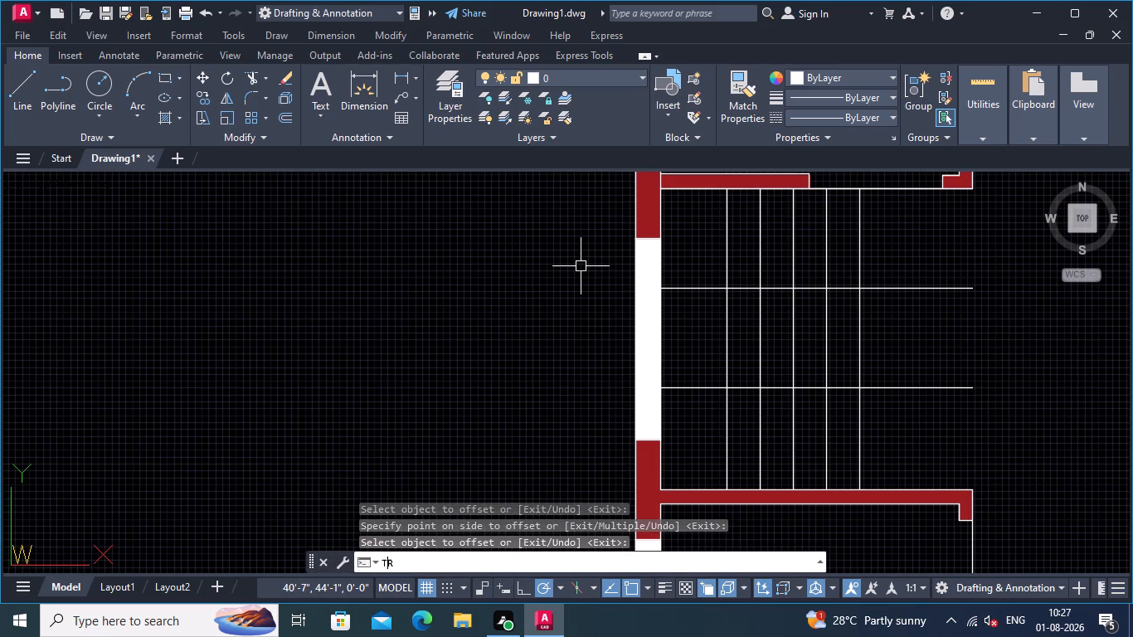
{"action": "key", "text": "Return"}
{"action": "left_click", "coordinate": [936, 236]}
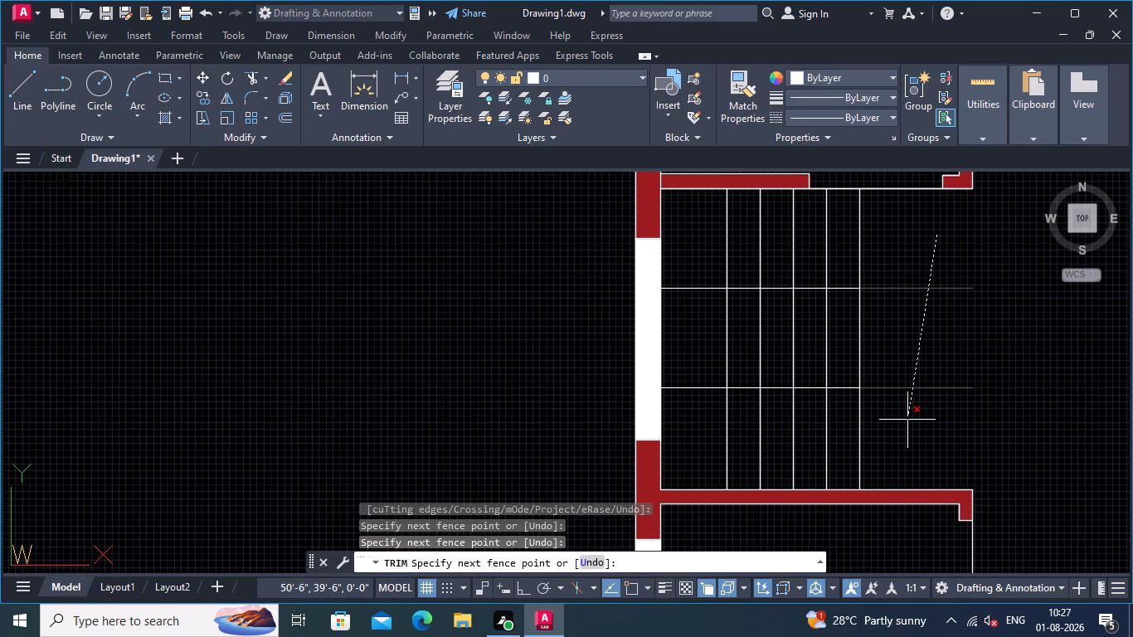
{"action": "left_click", "coordinate": [907, 341]}
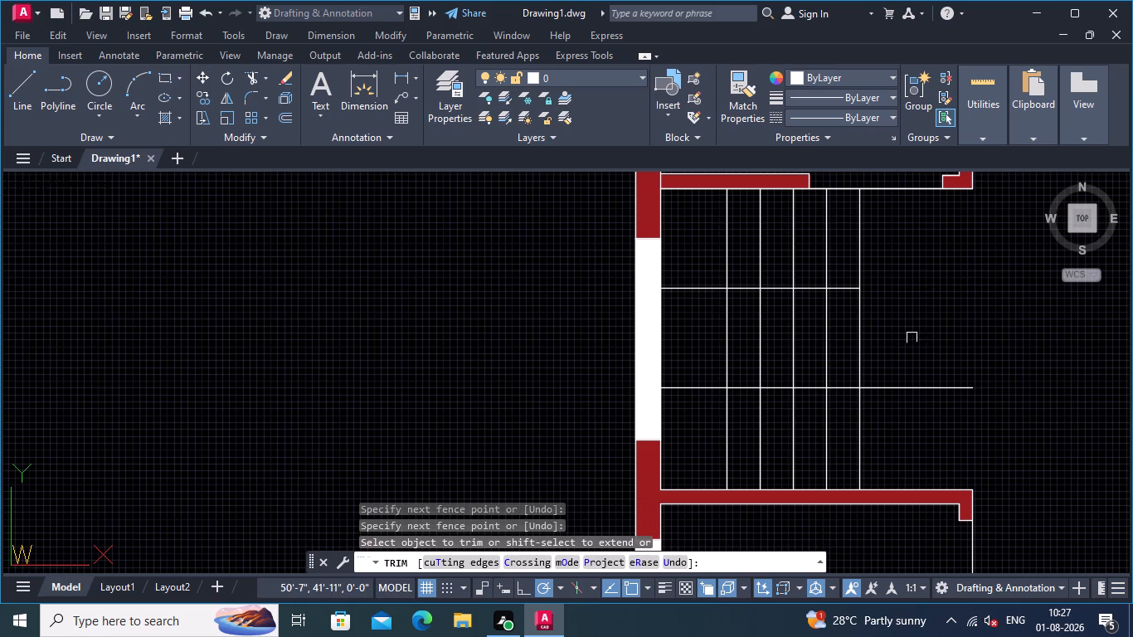
{"action": "key", "text": "Return"}
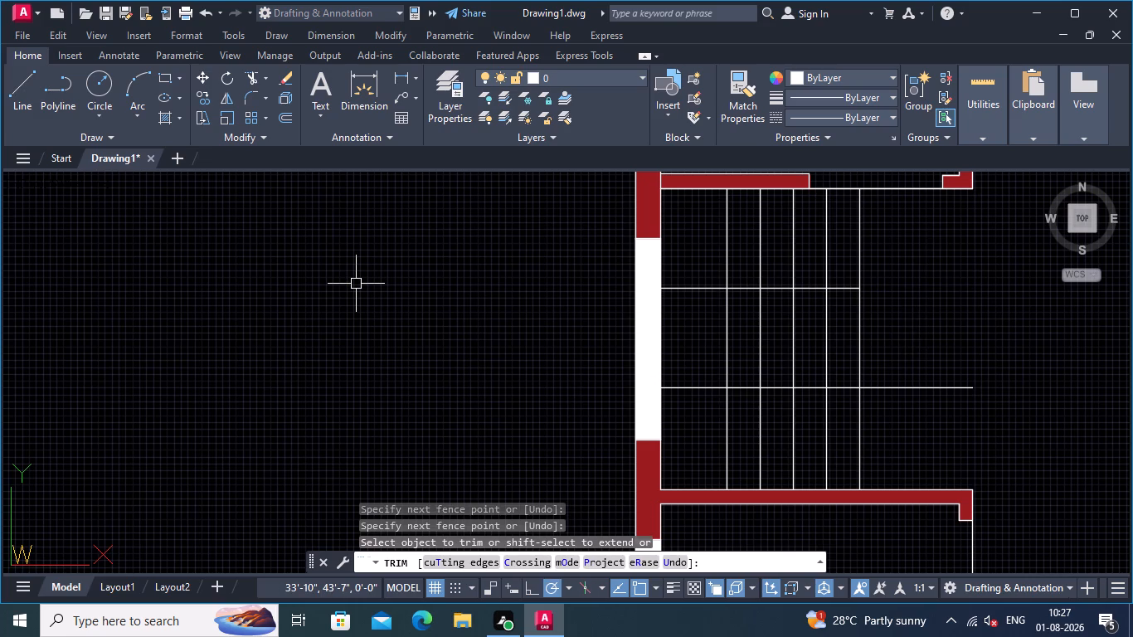
Offset the rightmost vertical stair line successively to the right at 1' spacing to add three more parallel lines.
{"action": "type", "text": "OFF"}
{"action": "key", "text": "Return"}
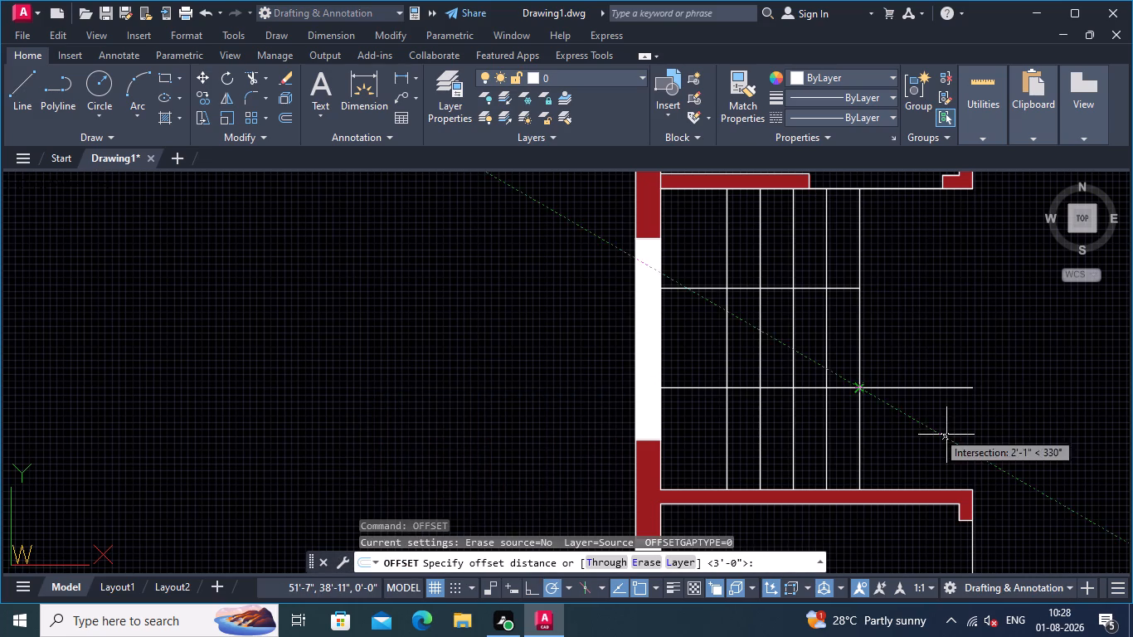
{"action": "left_click", "coordinate": [860, 438]}
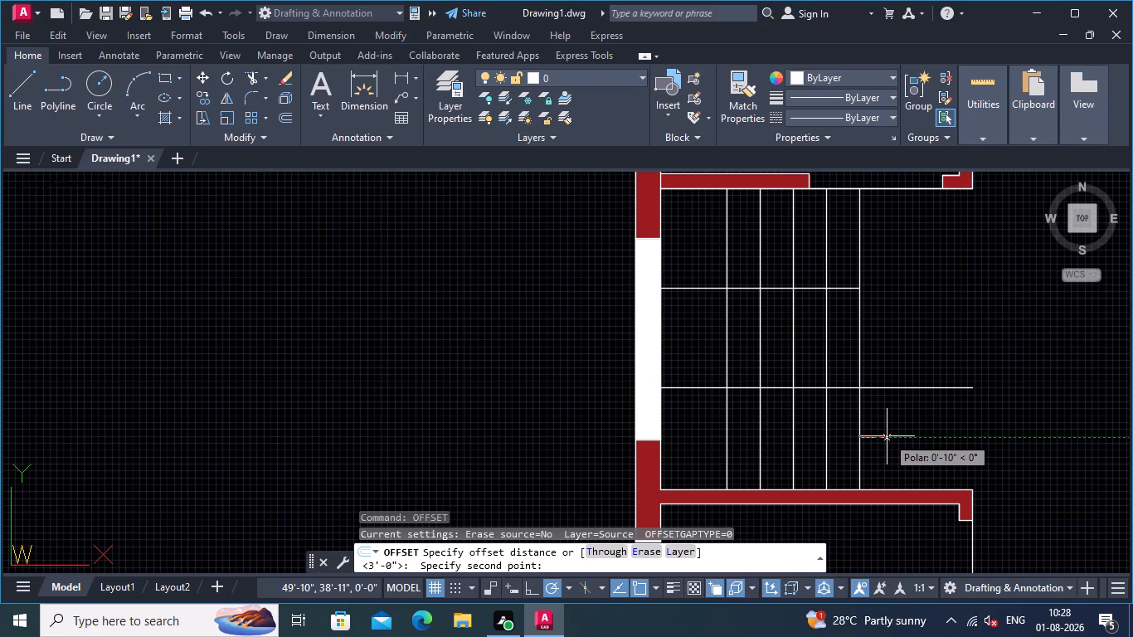
{"action": "type", "text": "1'"}
{"action": "key", "text": "Return"}
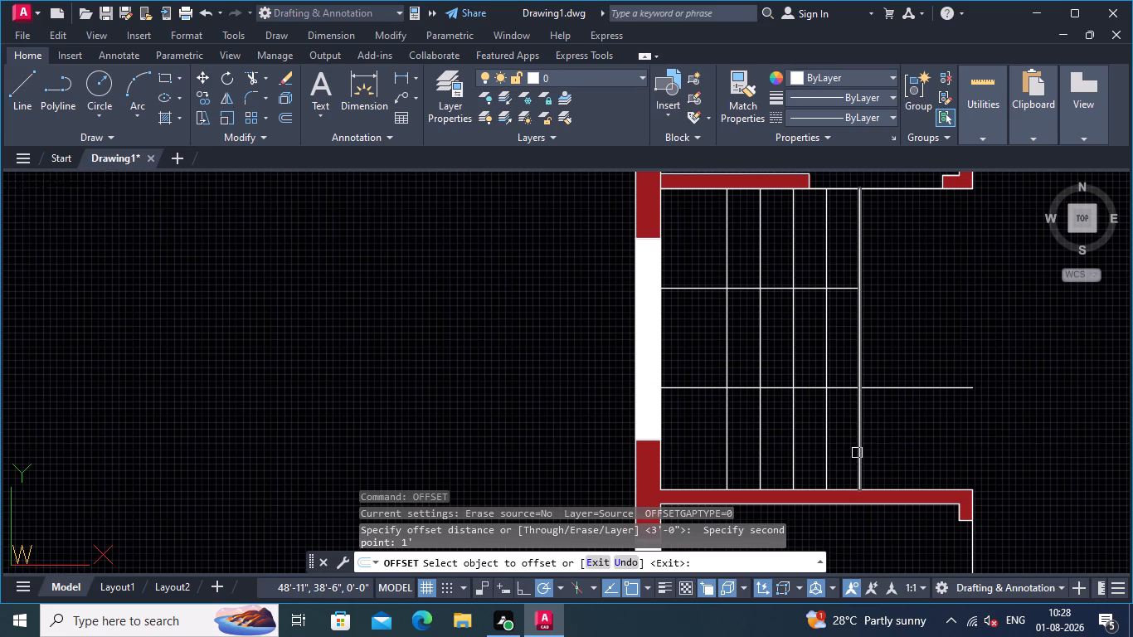
{"action": "left_click", "coordinate": [862, 451]}
{"action": "left_click", "coordinate": [869, 447]}
{"action": "left_click", "coordinate": [894, 446]}
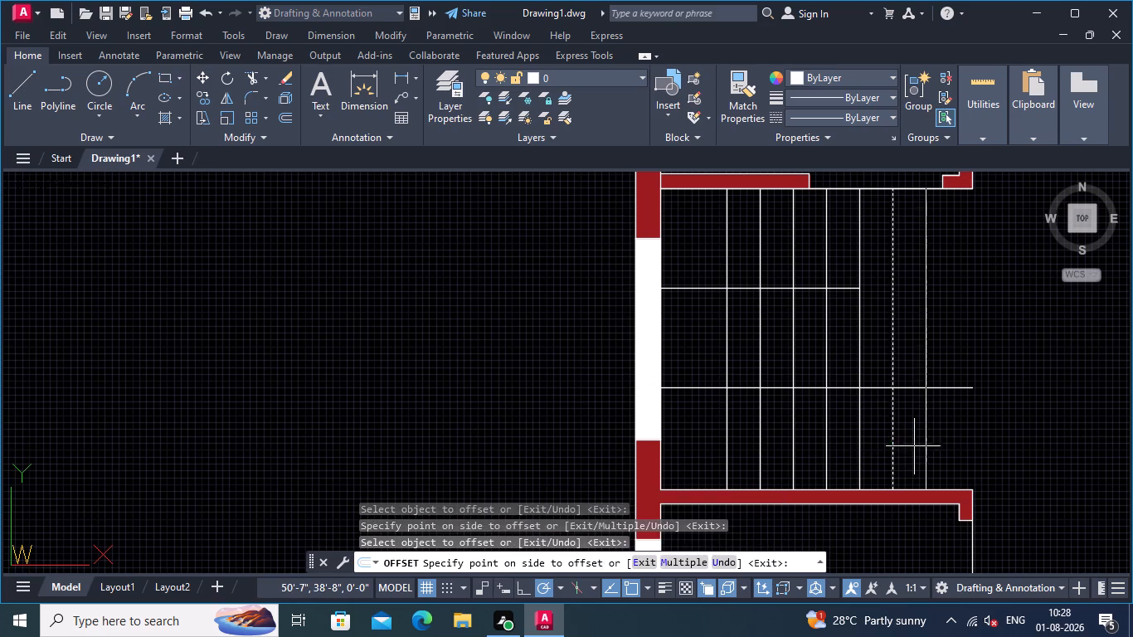
{"action": "left_click", "coordinate": [919, 444]}
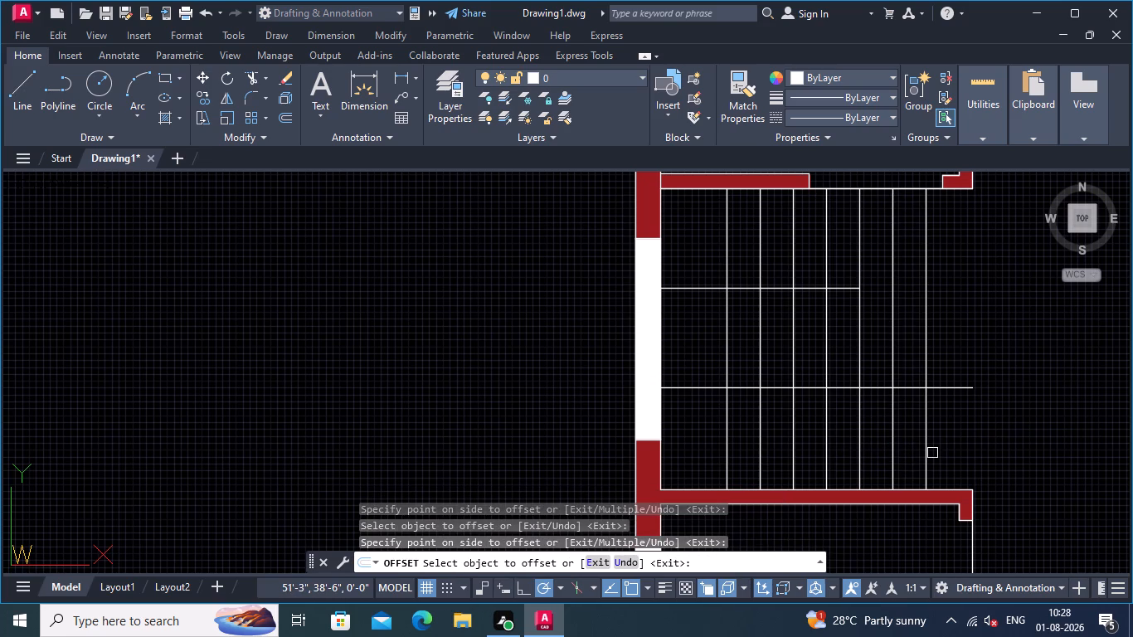
{"action": "left_click", "coordinate": [928, 469]}
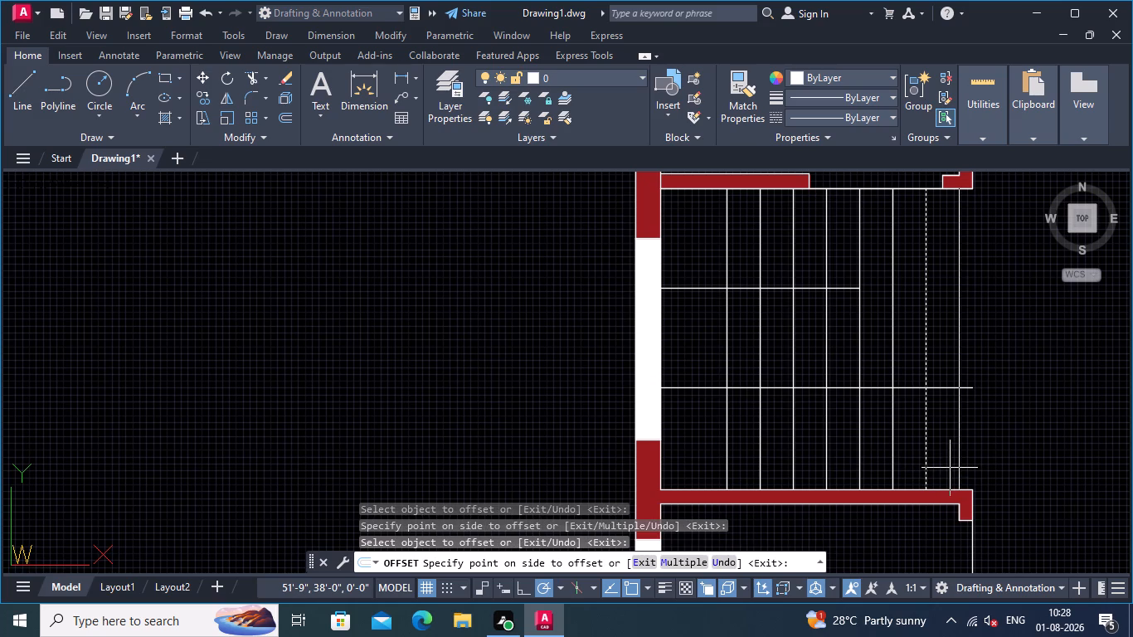
{"action": "left_click", "coordinate": [950, 469]}
{"action": "key", "text": "Return"}
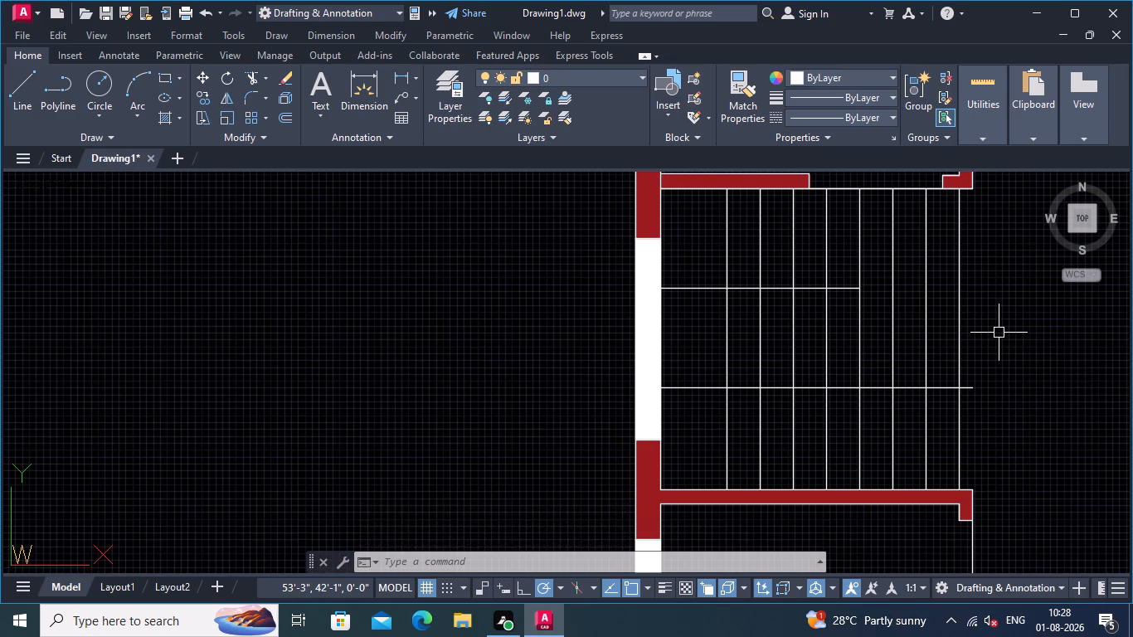
Trim the three new vertical lines above the lower horizontal line, and that line's stub beyond the last vertical.
{"action": "type", "text": "TR"}
{"action": "key", "text": "Return"}
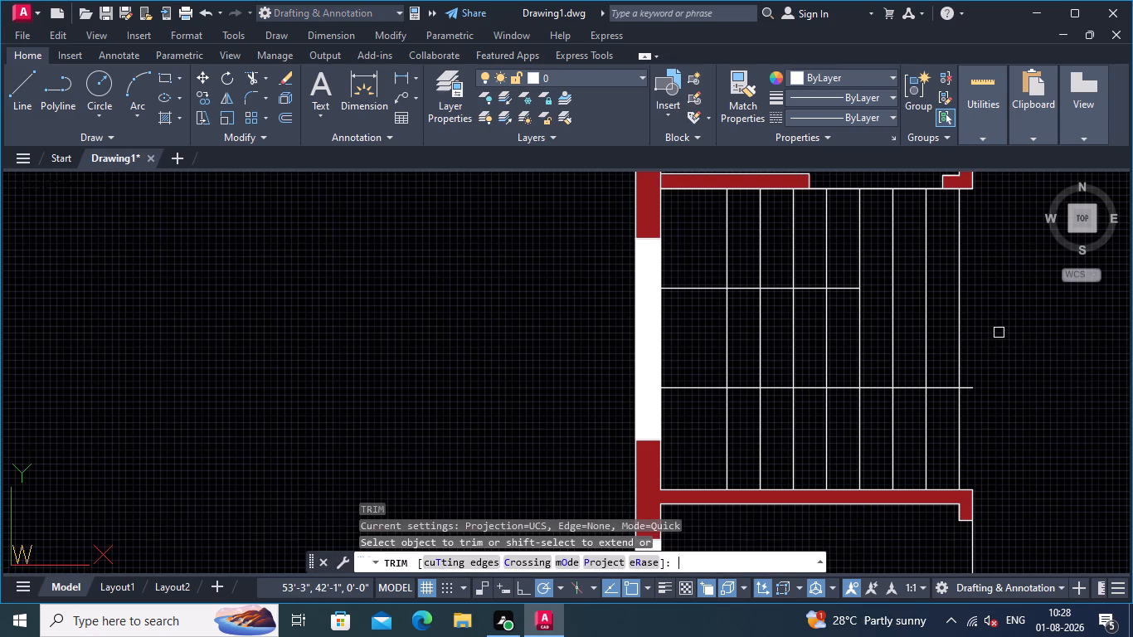
{"action": "left_click", "coordinate": [877, 268]}
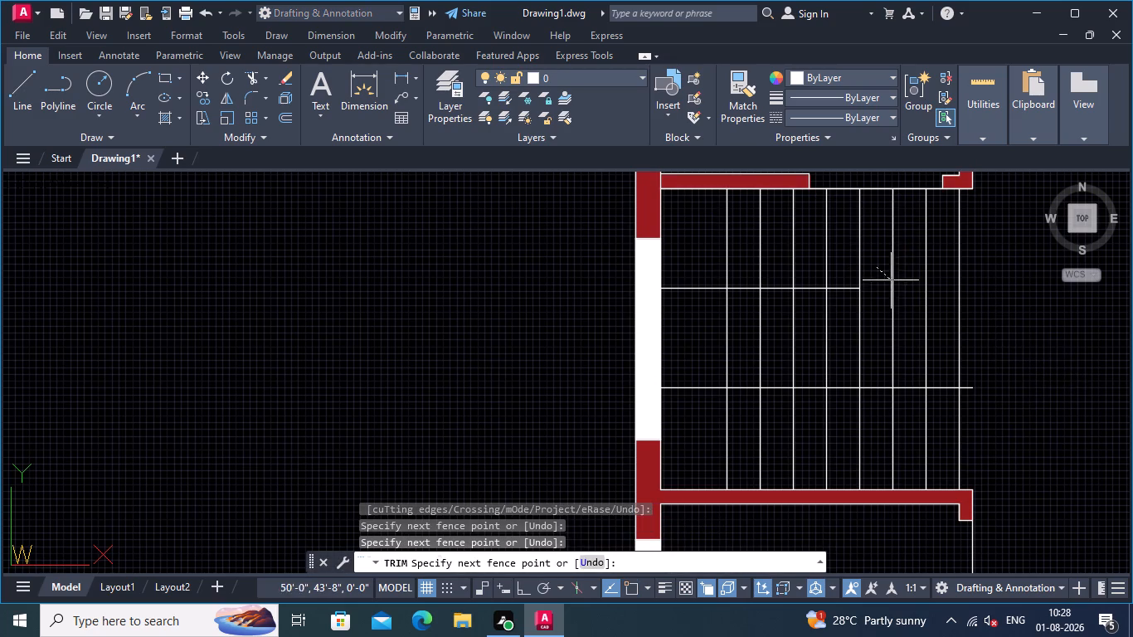
{"action": "left_click", "coordinate": [976, 286]}
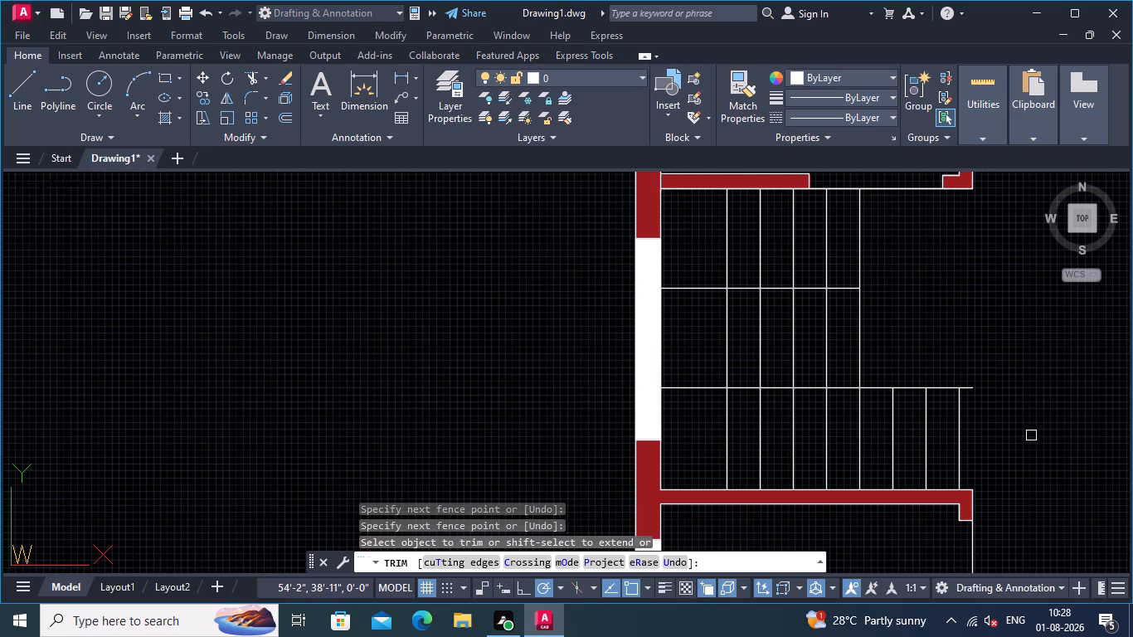
{"action": "left_click", "coordinate": [974, 389]}
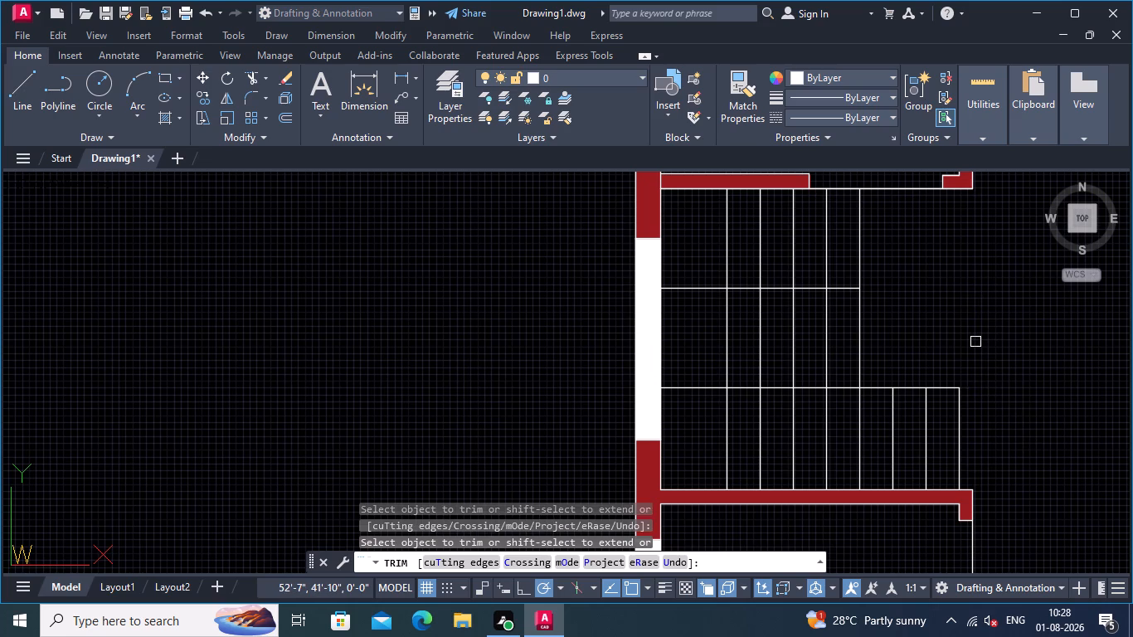
{"action": "middle_click_drag", "start_coordinate": [951, 343], "coordinate": [994, 335]}
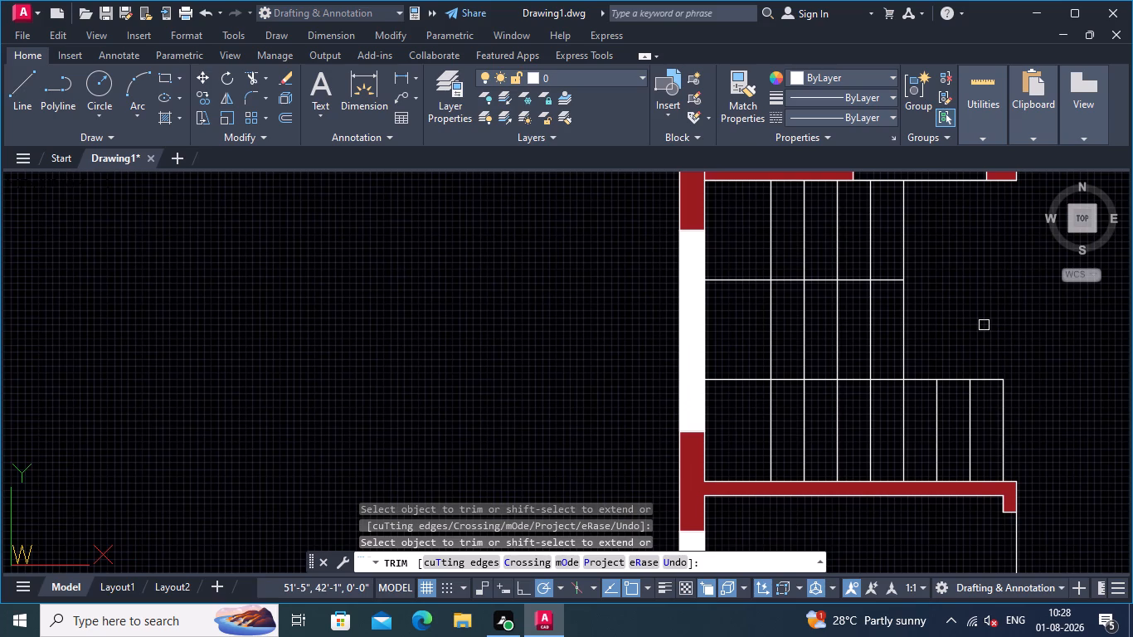
{"action": "key", "text": "Return"}
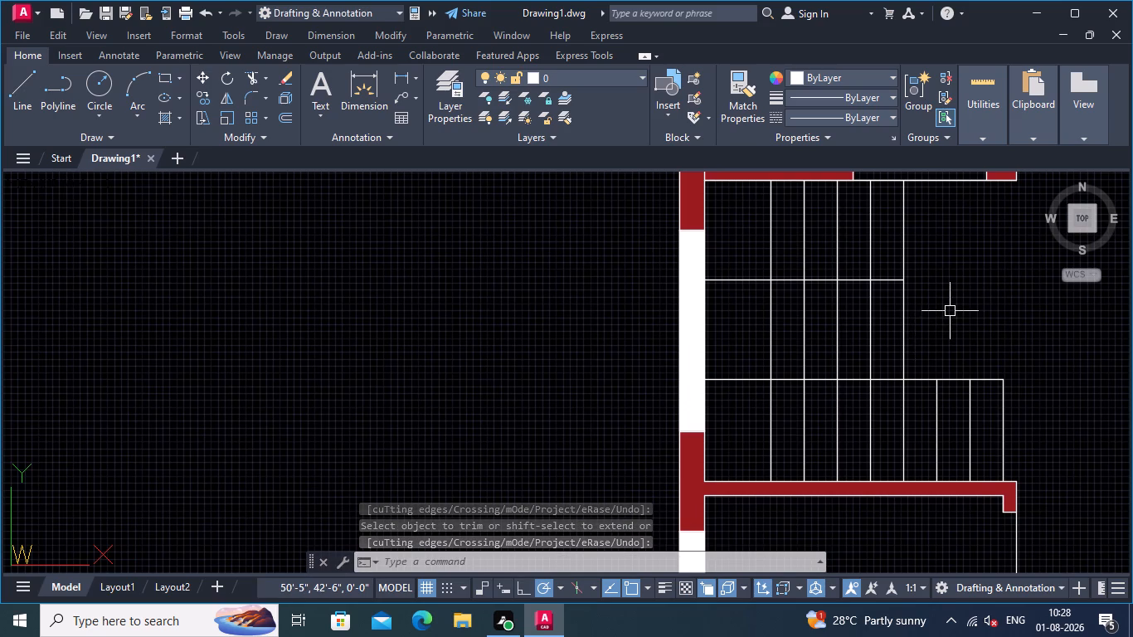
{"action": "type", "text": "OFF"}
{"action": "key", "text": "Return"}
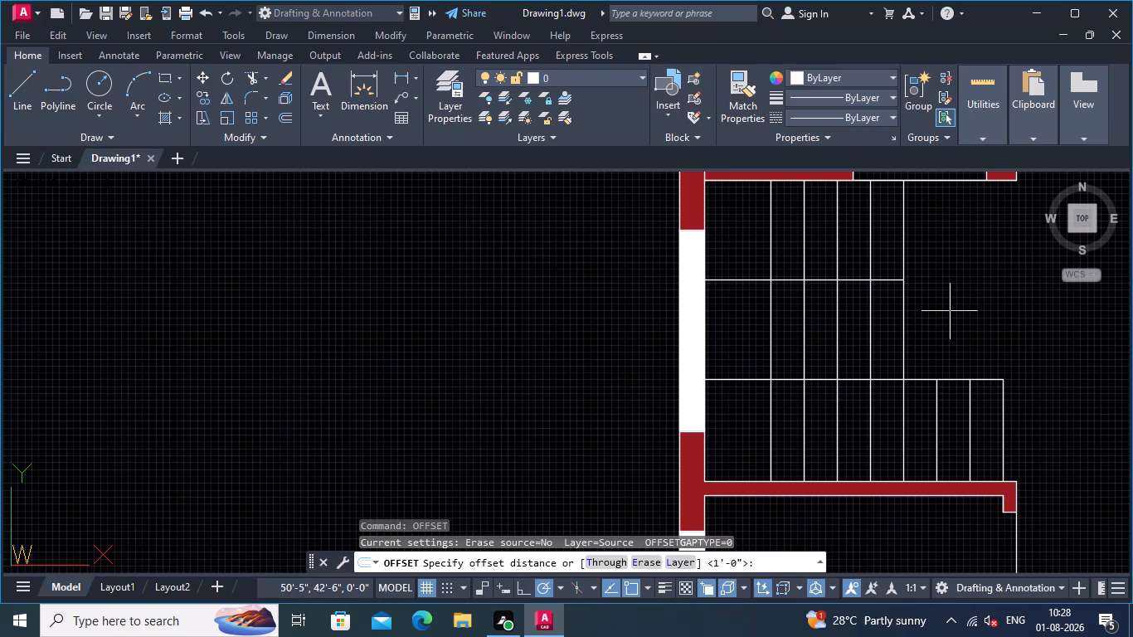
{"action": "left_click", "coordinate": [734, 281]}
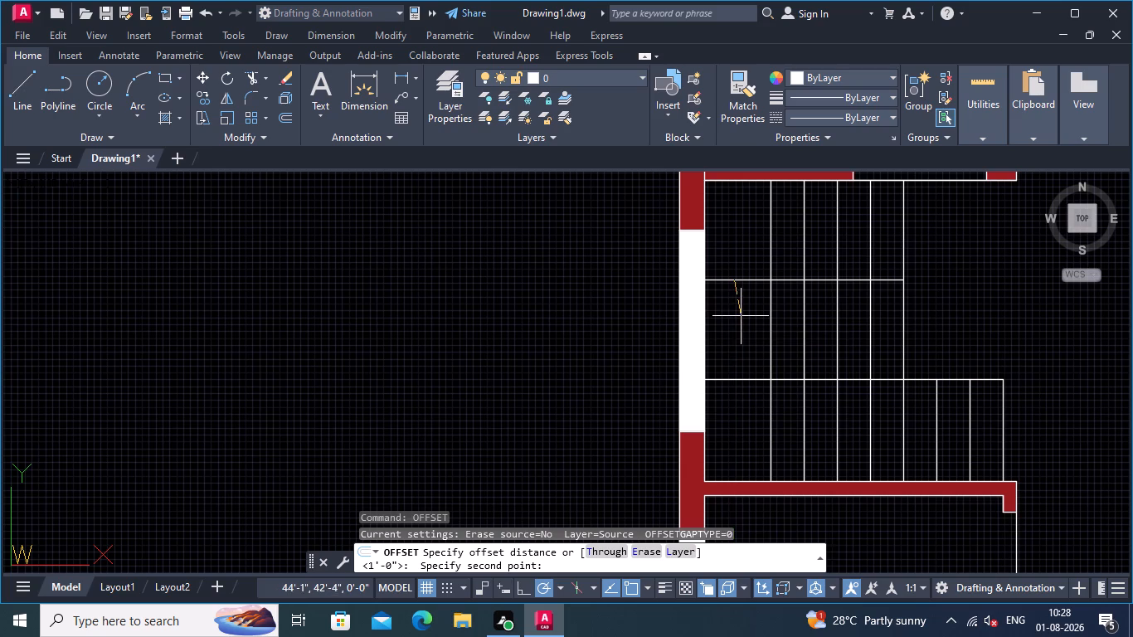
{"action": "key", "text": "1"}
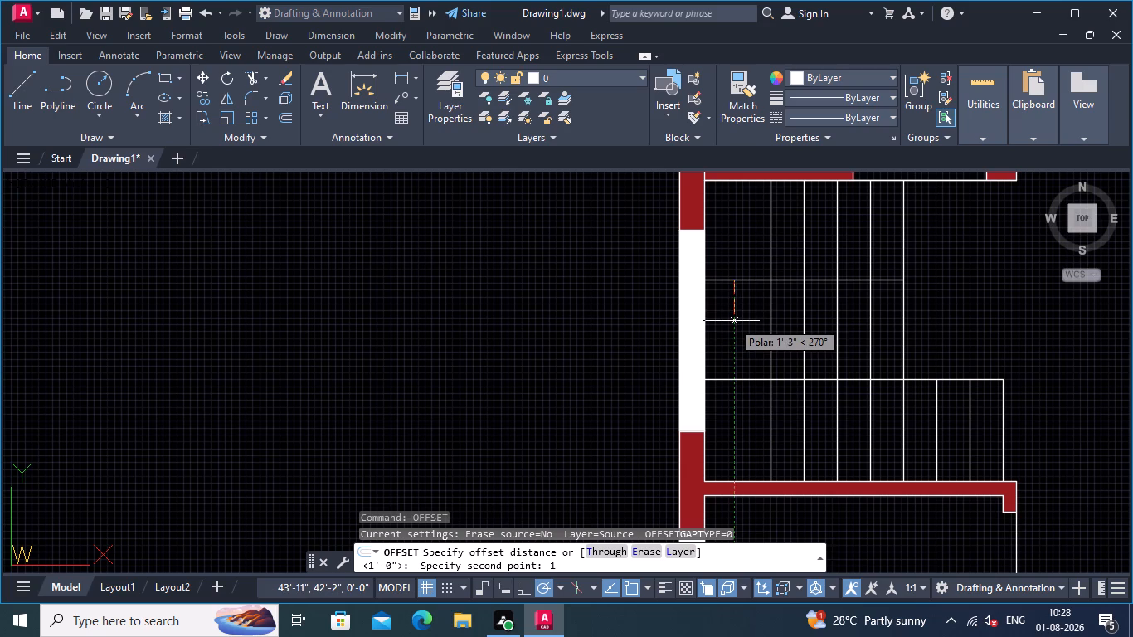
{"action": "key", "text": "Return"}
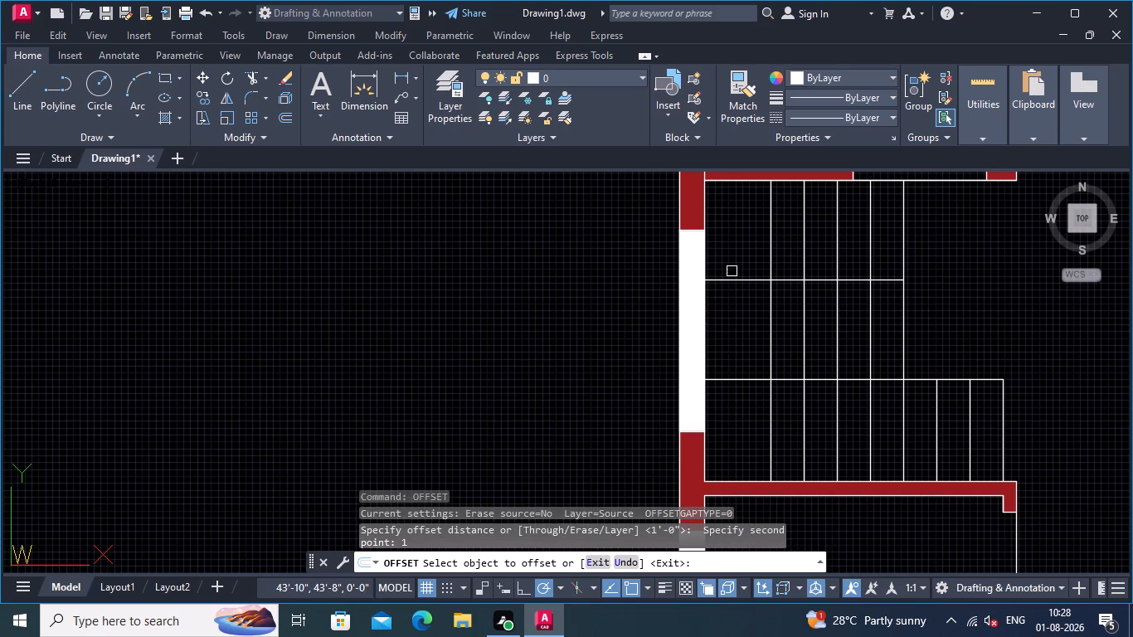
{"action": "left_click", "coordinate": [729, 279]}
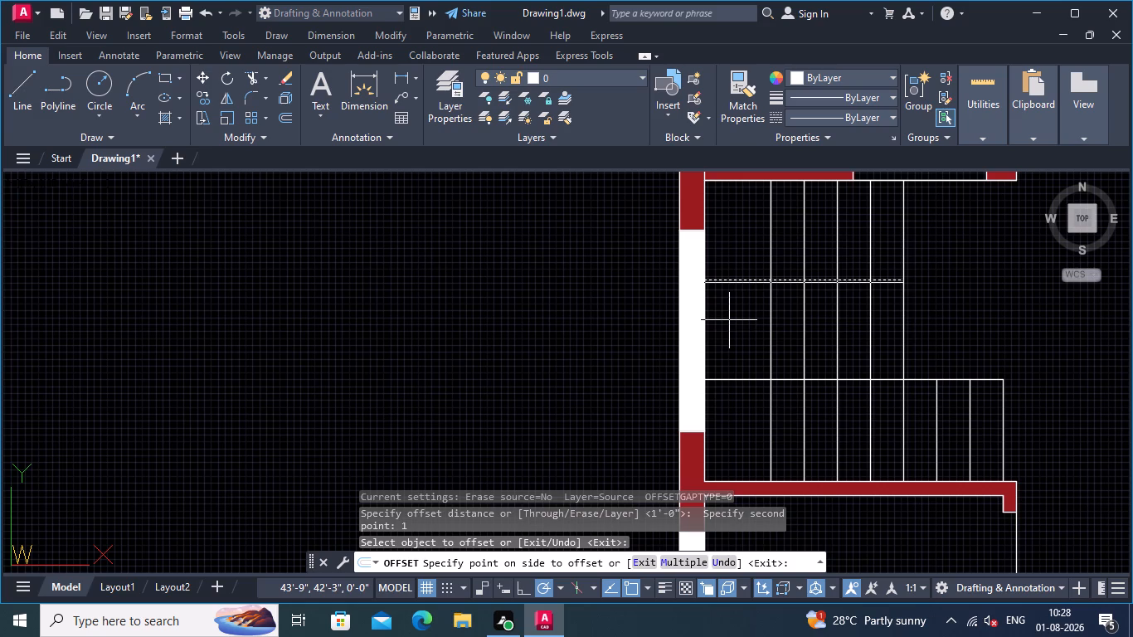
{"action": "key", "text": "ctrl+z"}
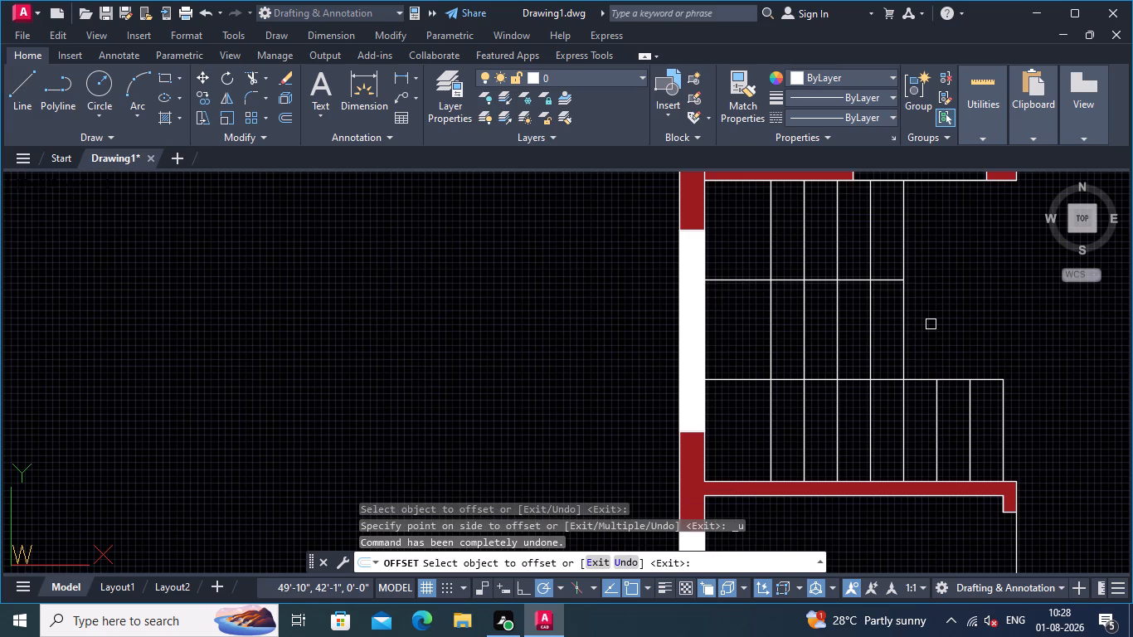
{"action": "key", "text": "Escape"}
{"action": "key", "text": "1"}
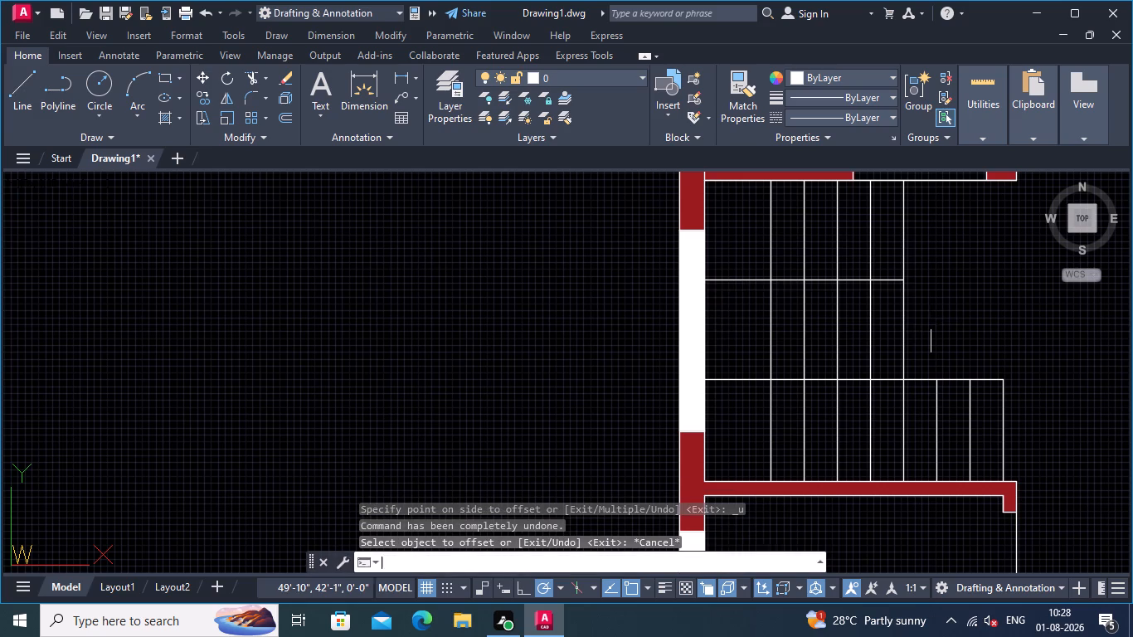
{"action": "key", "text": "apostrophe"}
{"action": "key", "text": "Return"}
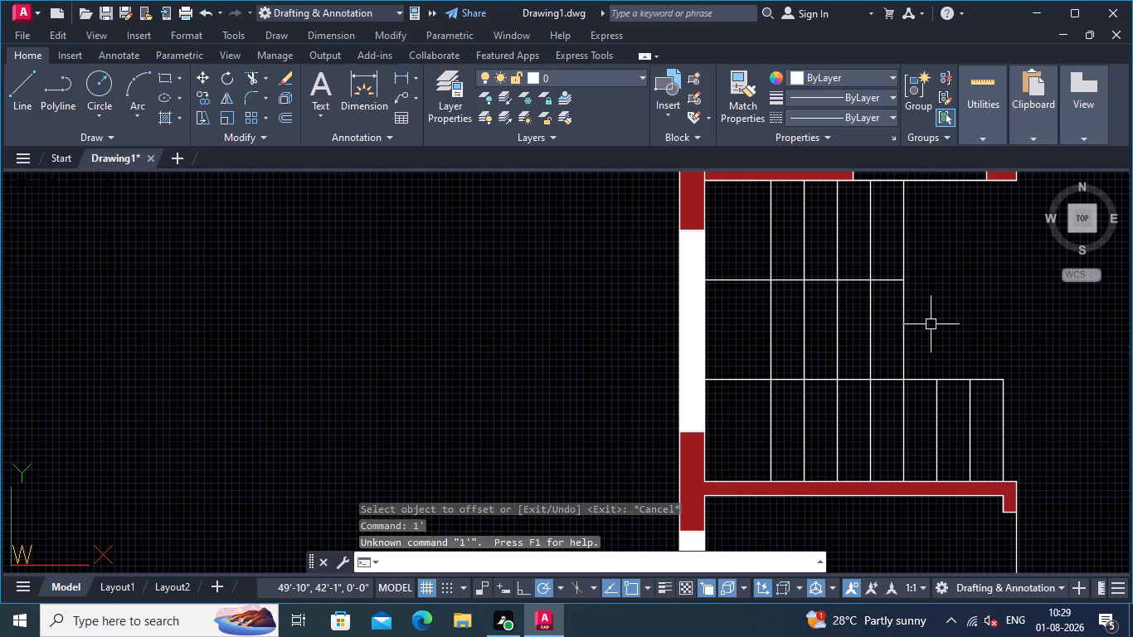
Offset the upper horizontal stair line downward by 1' twice, adding two lines between the two horizontal stair lines.
{"action": "right_click", "coordinate": [968, 285]}
{"action": "left_click", "coordinate": [1002, 289]}
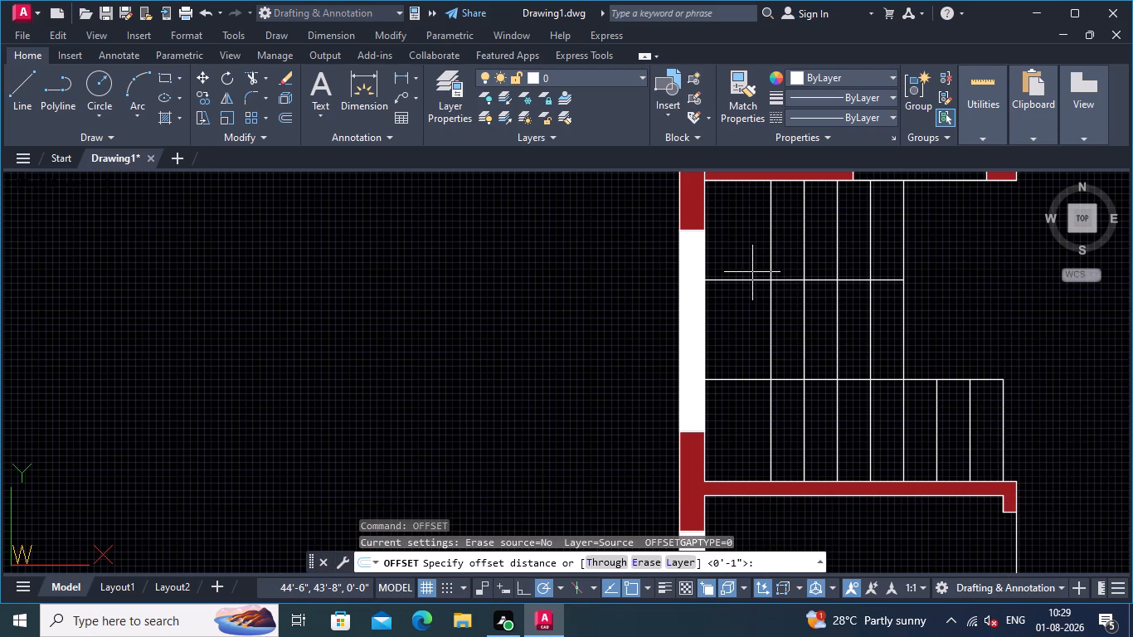
{"action": "left_click", "coordinate": [751, 280]}
{"action": "type", "text": "1'"}
{"action": "key", "text": "Return"}
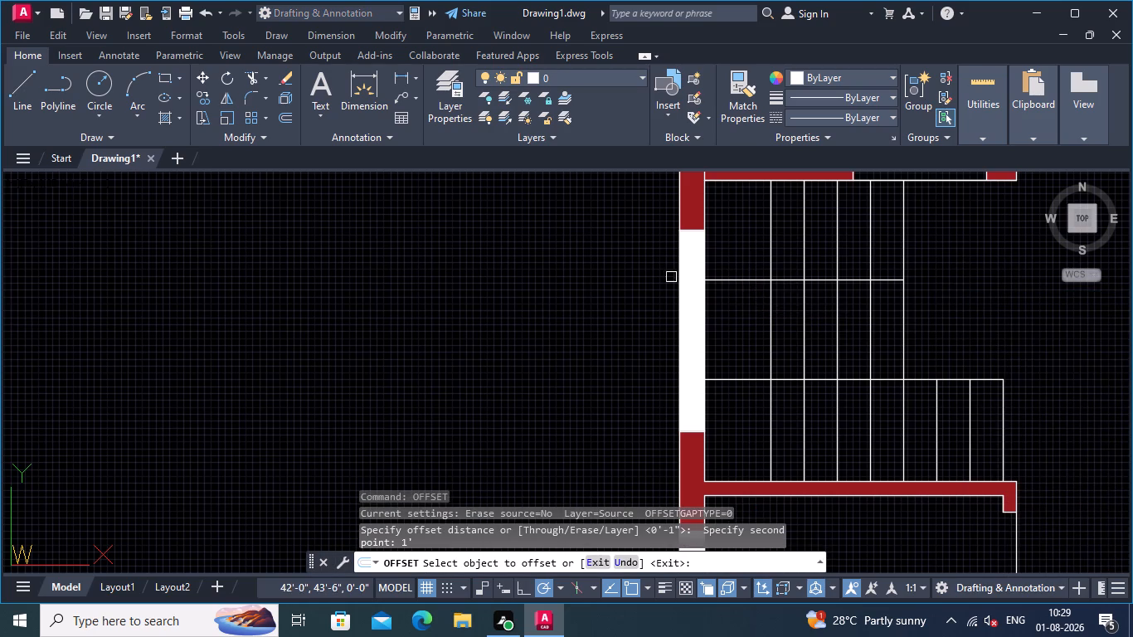
{"action": "left_click", "coordinate": [733, 276]}
{"action": "left_click", "coordinate": [735, 300]}
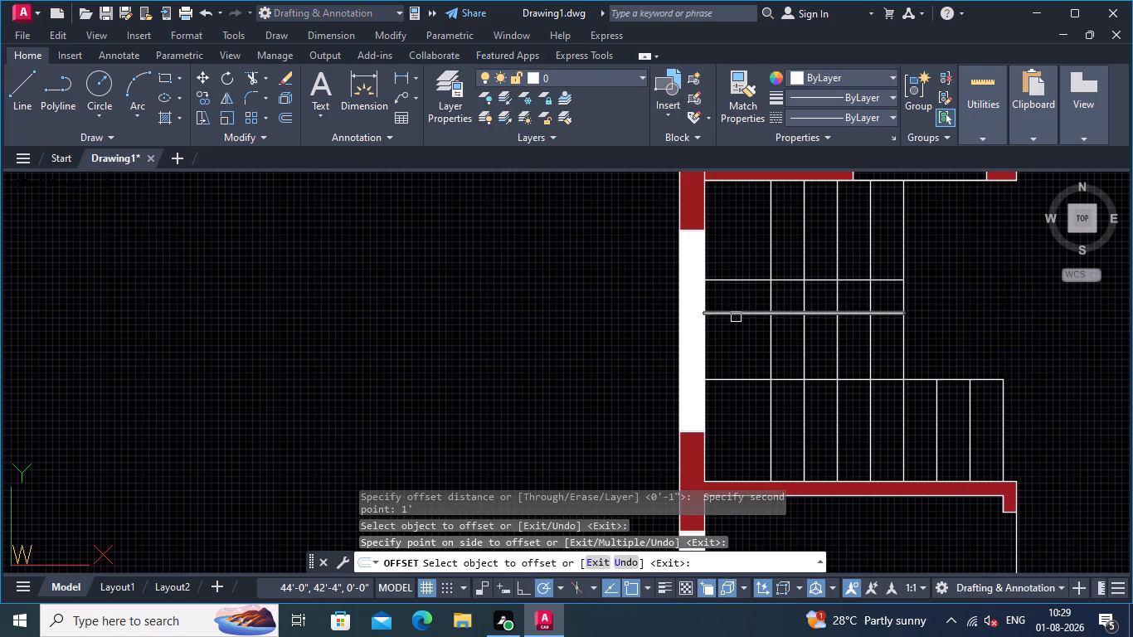
{"action": "left_click", "coordinate": [736, 317]}
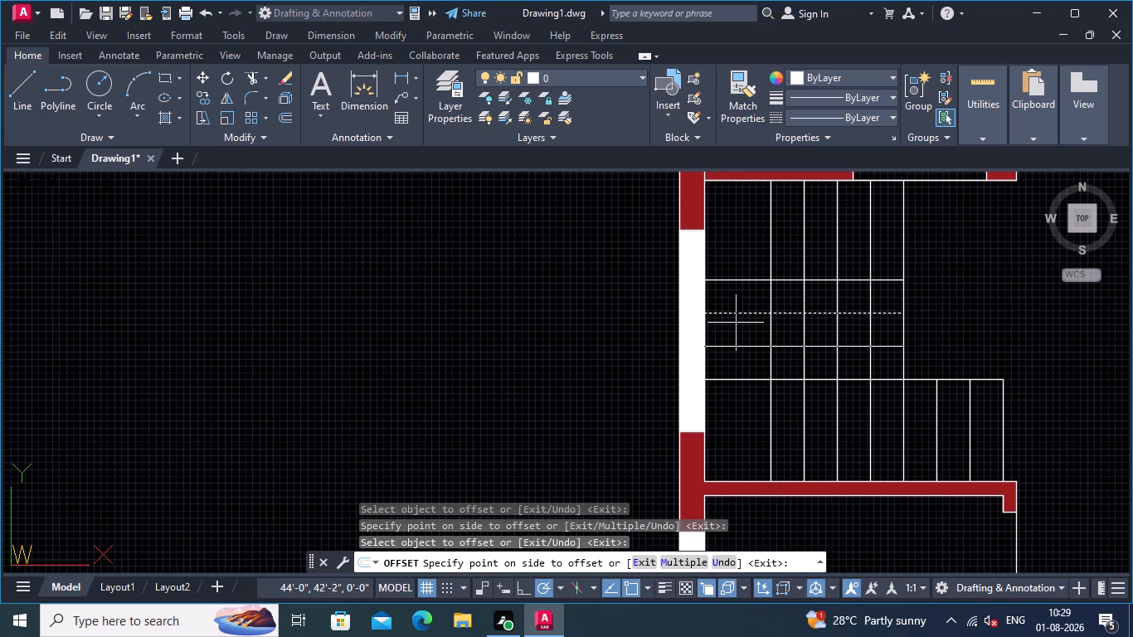
{"action": "left_click", "coordinate": [736, 323]}
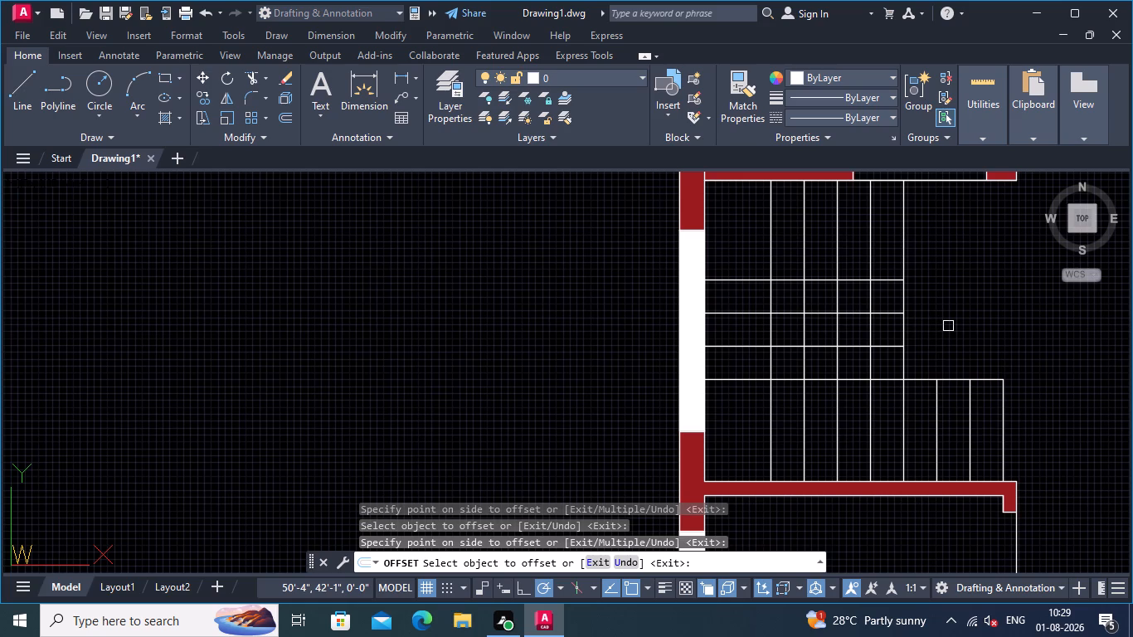
{"action": "key", "text": "Return"}
Trim away all line segments between the upper and lower stair flights beyond the first vertical line, keeping the short treads beside the window.
{"action": "type", "text": "TR"}
{"action": "key", "text": "Return"}
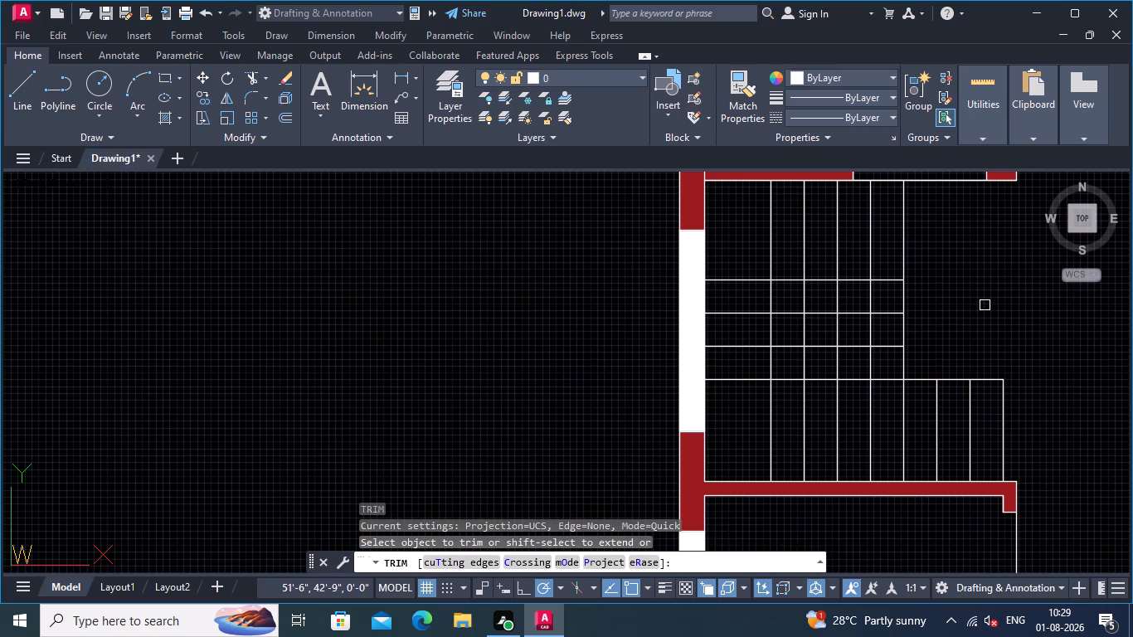
{"action": "left_click", "coordinate": [945, 314]}
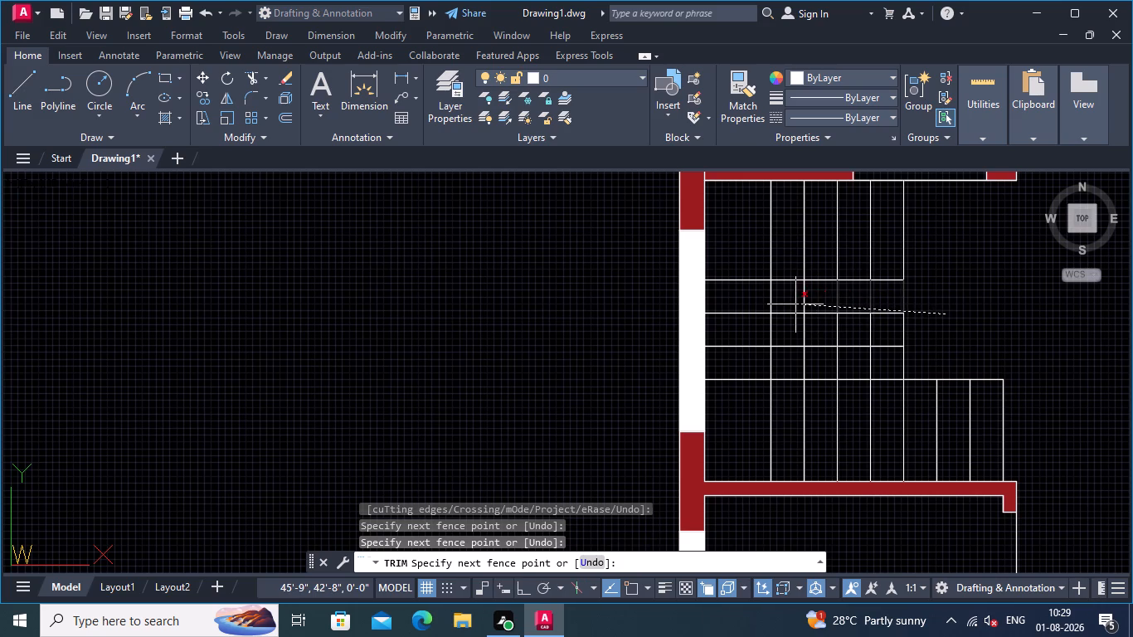
{"action": "left_click", "coordinate": [795, 304]}
{"action": "left_click", "coordinate": [795, 304]}
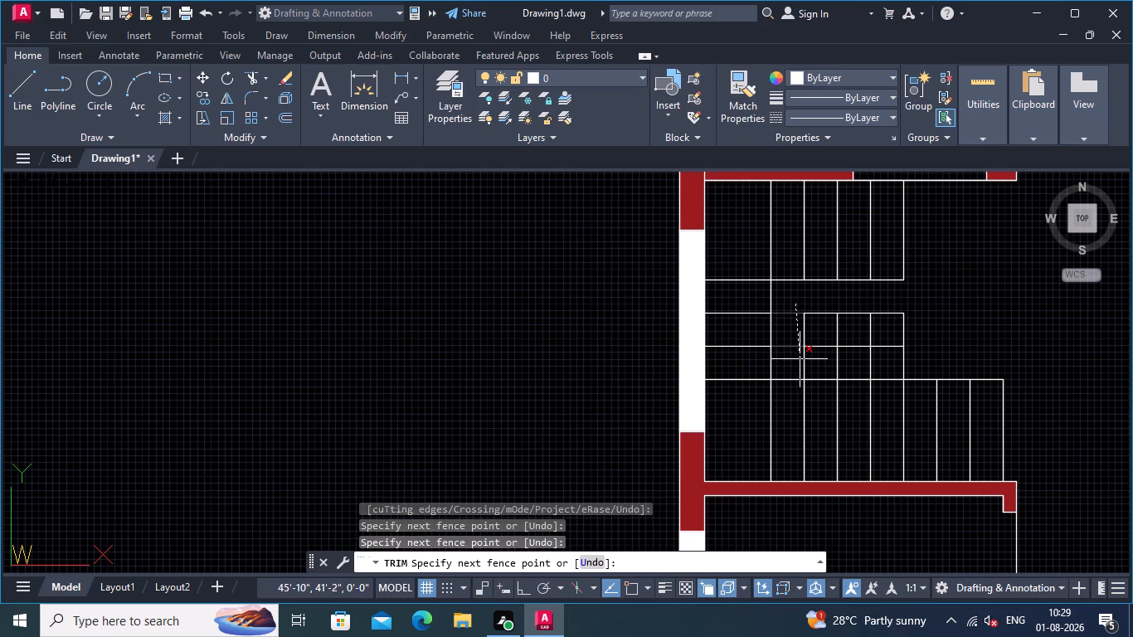
{"action": "double_click", "coordinate": [801, 361]}
{"action": "left_click", "coordinate": [794, 362]}
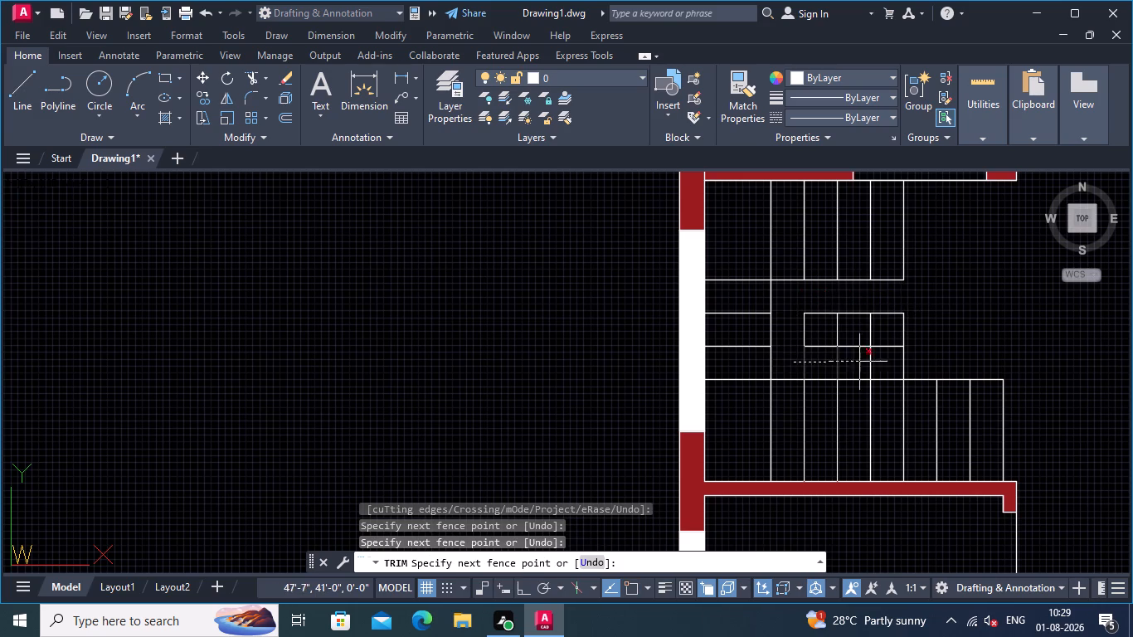
{"action": "left_click", "coordinate": [923, 364]}
{"action": "left_click", "coordinate": [923, 362]}
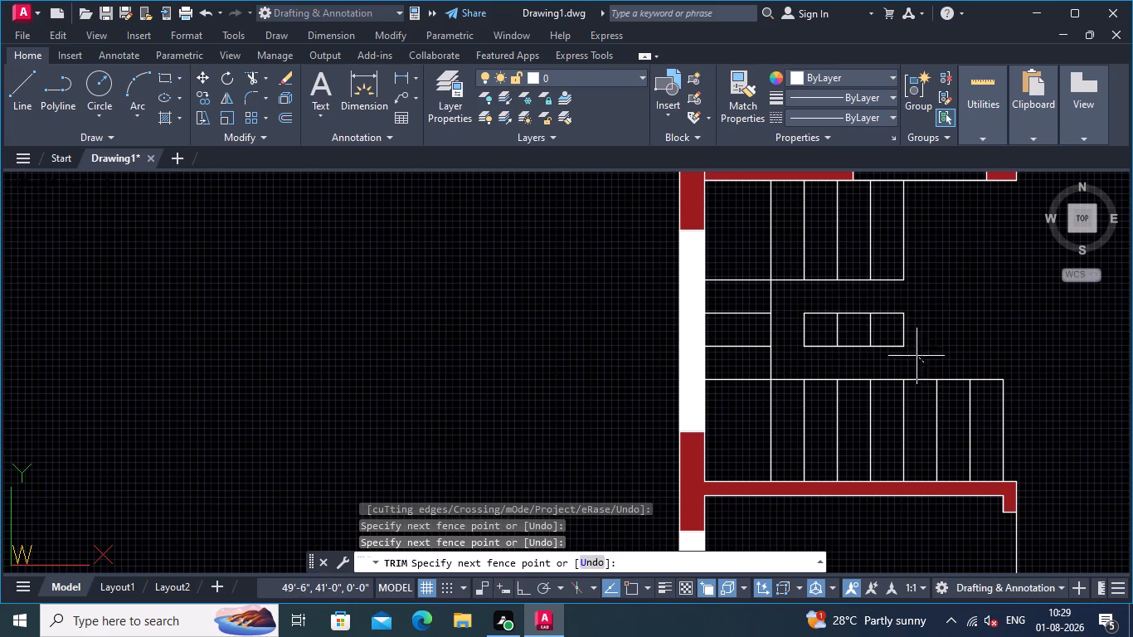
{"action": "left_click", "coordinate": [849, 308]}
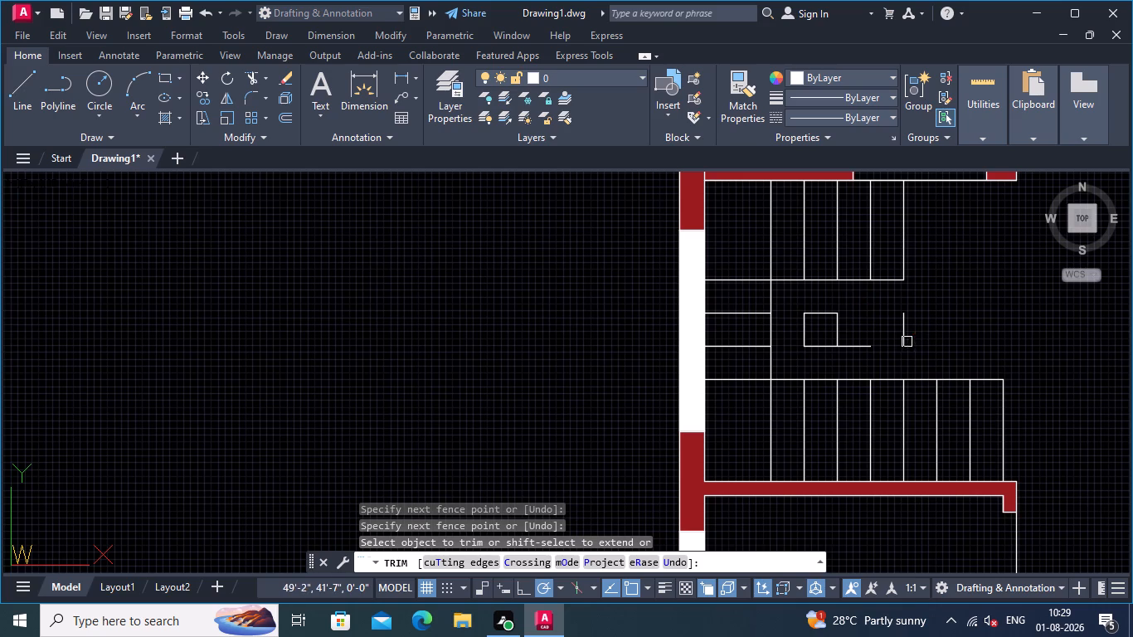
{"action": "left_click", "coordinate": [905, 341]}
{"action": "left_click", "coordinate": [859, 348]}
{"action": "left_click", "coordinate": [843, 332]}
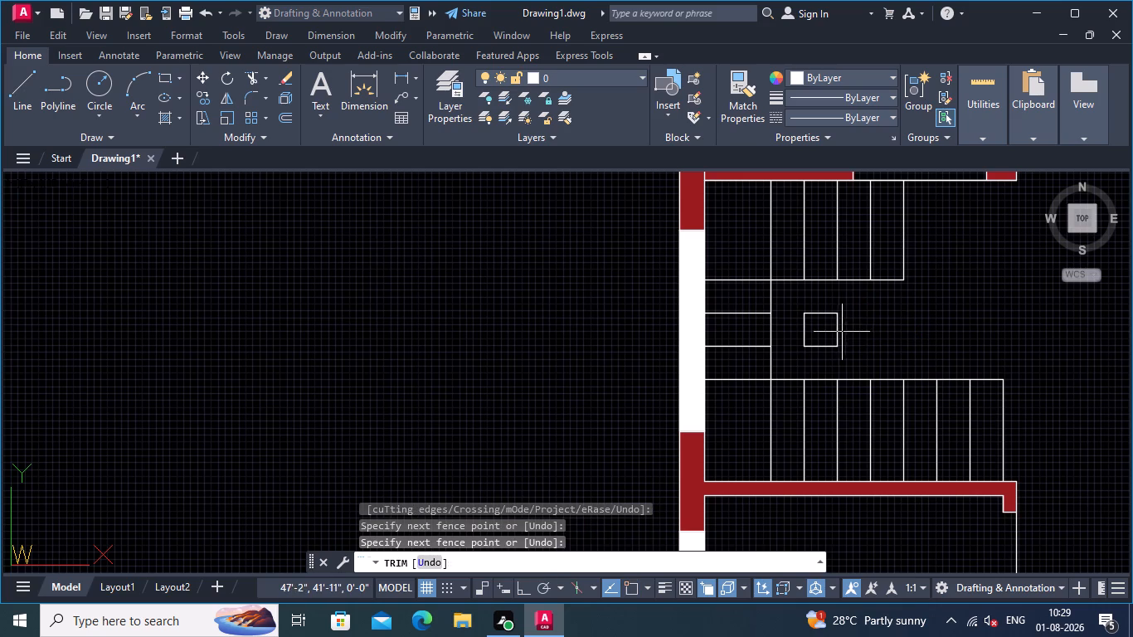
{"action": "left_click", "coordinate": [825, 304]}
{"action": "left_click", "coordinate": [831, 360]}
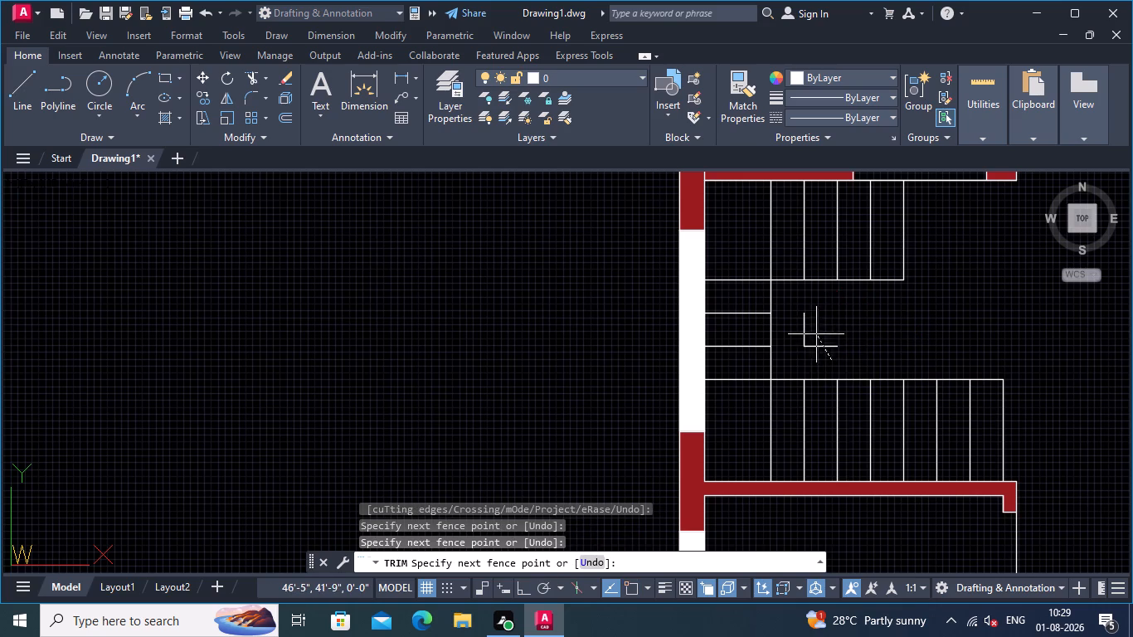
{"action": "left_click", "coordinate": [804, 325]}
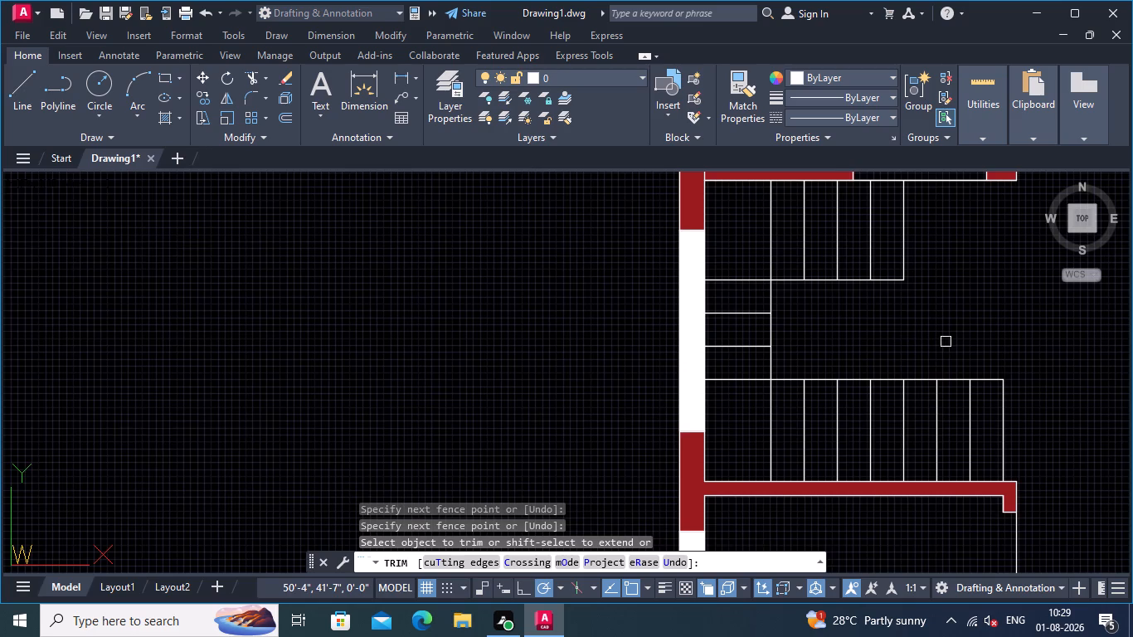
Look over the trimmed staircase and the surrounding rooms of the floor plan, ending the Trim command.
{"action": "middle_click_drag", "start_coordinate": [946, 342], "coordinate": [836, 368]}
{"action": "scroll", "coordinate": [838, 362], "scroll_direction": "down", "scroll_amount": 1}
{"action": "middle_click_drag", "start_coordinate": [844, 353], "coordinate": [837, 367]}
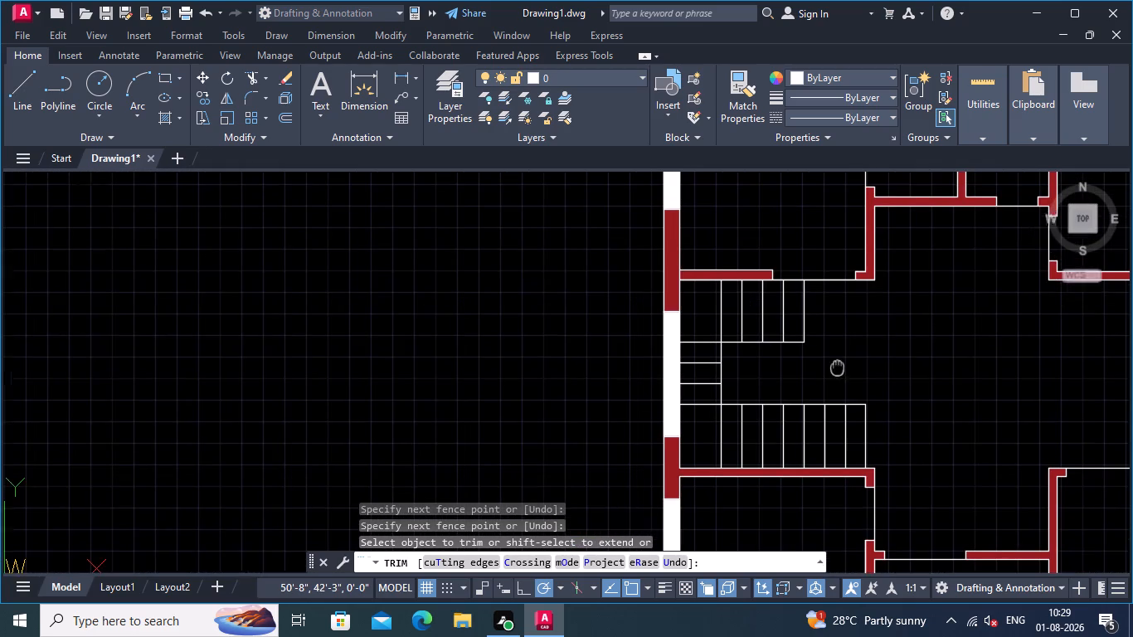
{"action": "middle_click_drag", "start_coordinate": [837, 367], "coordinate": [832, 341]}
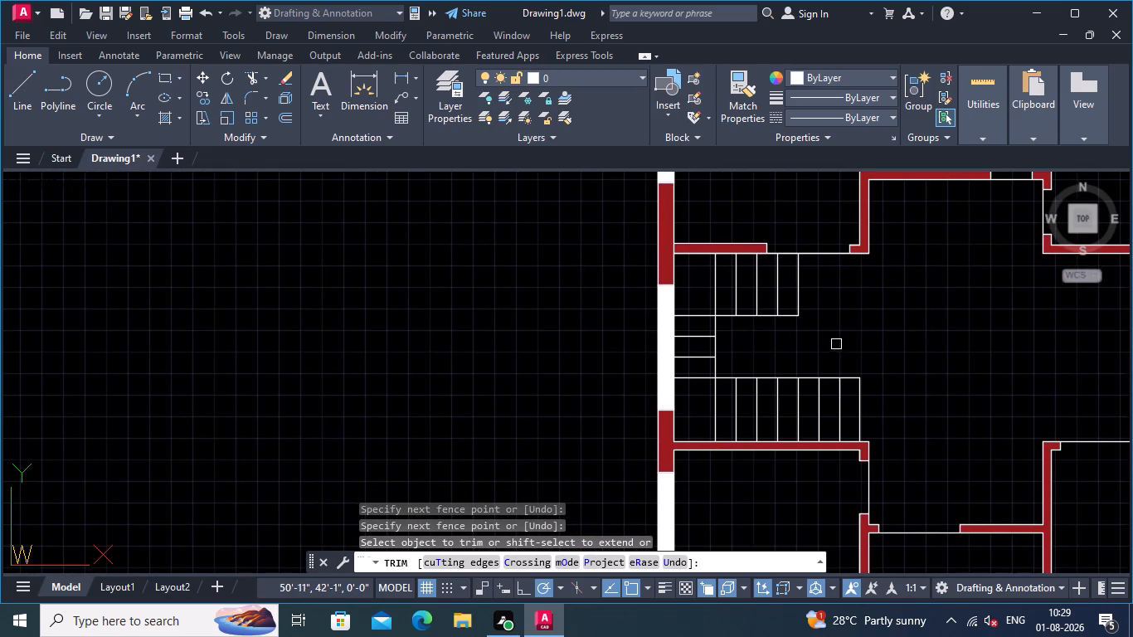
{"action": "middle_click_drag", "start_coordinate": [839, 346], "coordinate": [842, 256]}
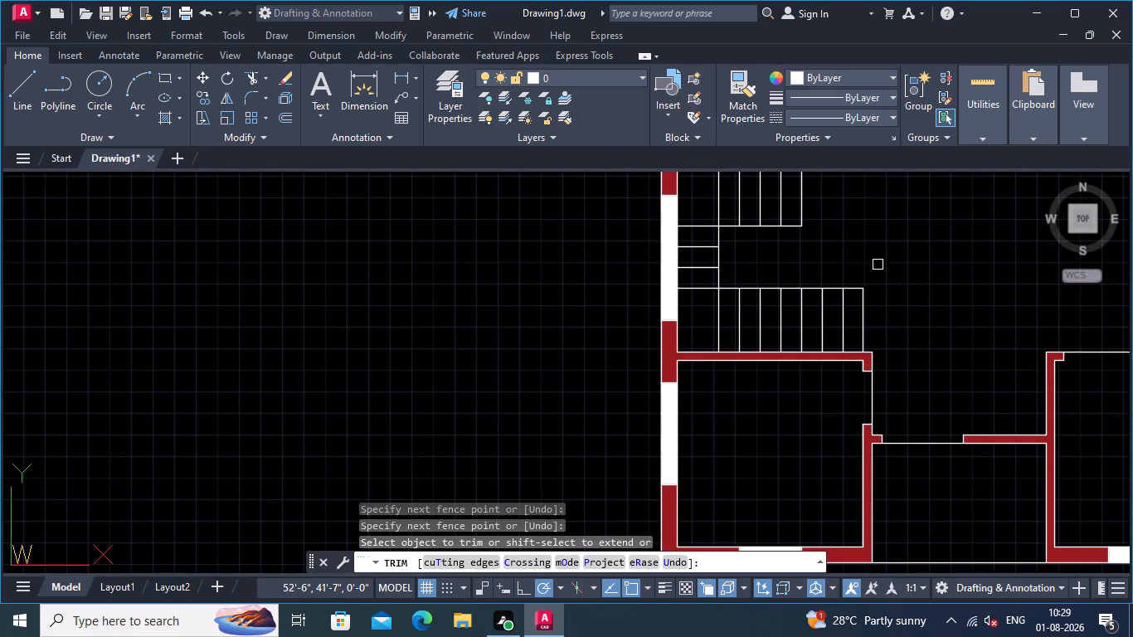
{"action": "middle_click_drag", "start_coordinate": [887, 255], "coordinate": [868, 298]}
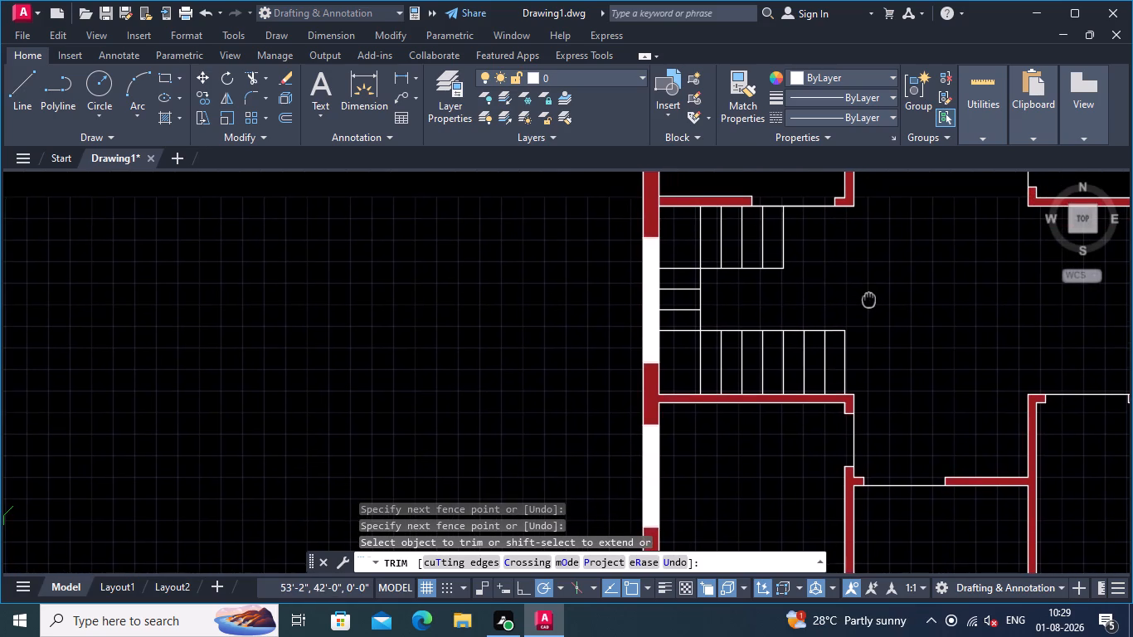
{"action": "middle_click_drag", "start_coordinate": [868, 298], "coordinate": [928, 297]}
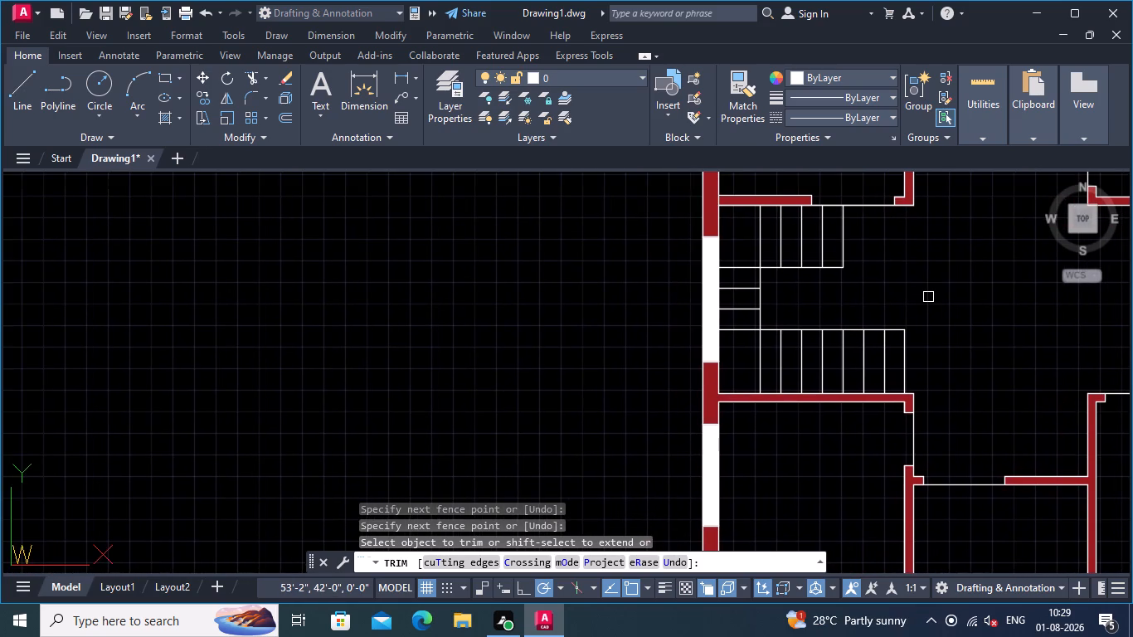
{"action": "scroll", "coordinate": [928, 297], "scroll_direction": "down", "scroll_amount": 1}
{"action": "middle_click_drag", "start_coordinate": [931, 299], "coordinate": [799, 314]}
{"action": "middle_click", "coordinate": [799, 314]}
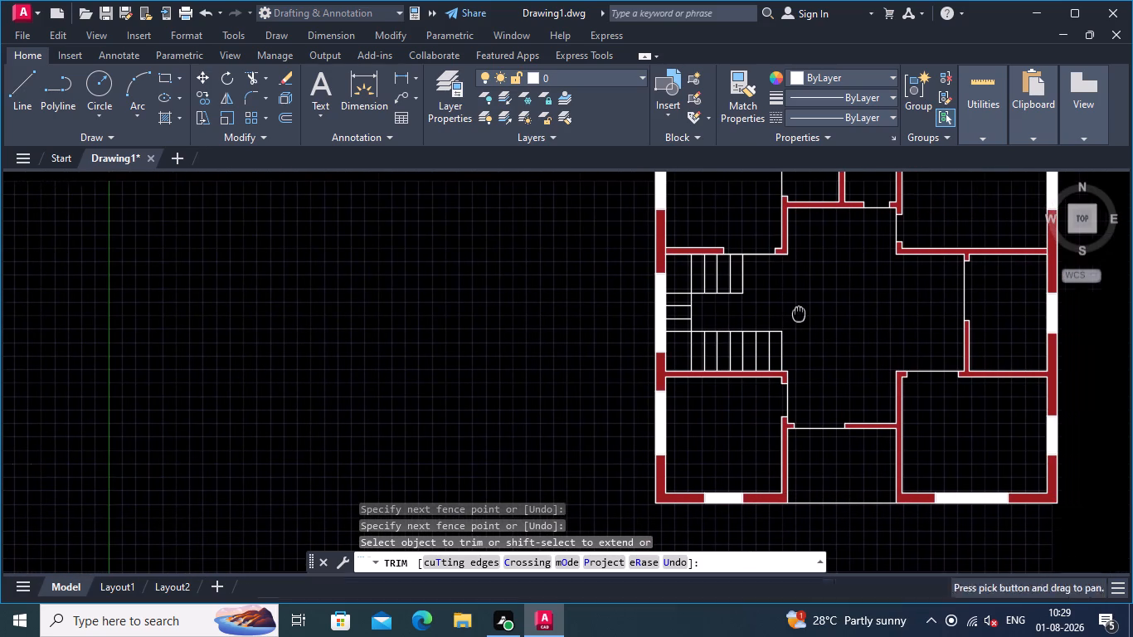
{"action": "key", "text": "Return"}
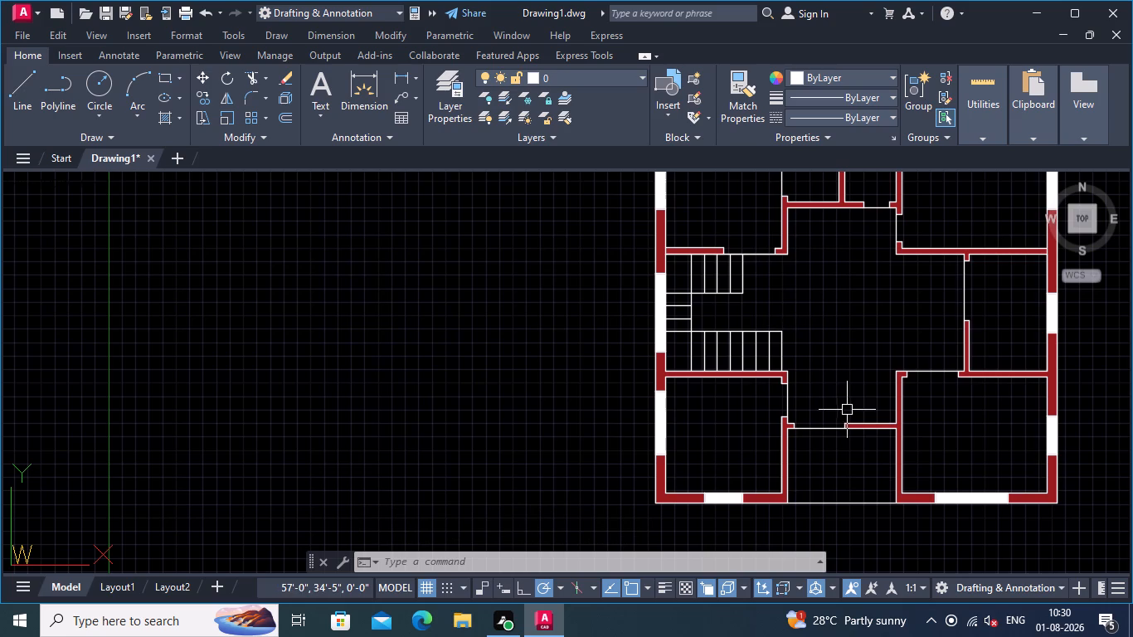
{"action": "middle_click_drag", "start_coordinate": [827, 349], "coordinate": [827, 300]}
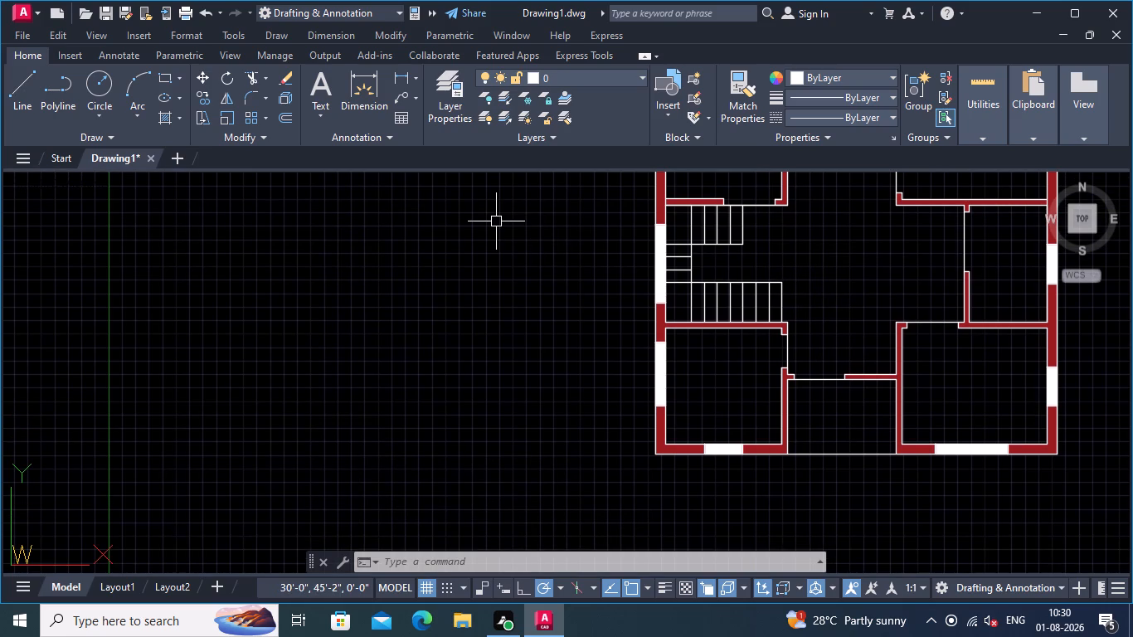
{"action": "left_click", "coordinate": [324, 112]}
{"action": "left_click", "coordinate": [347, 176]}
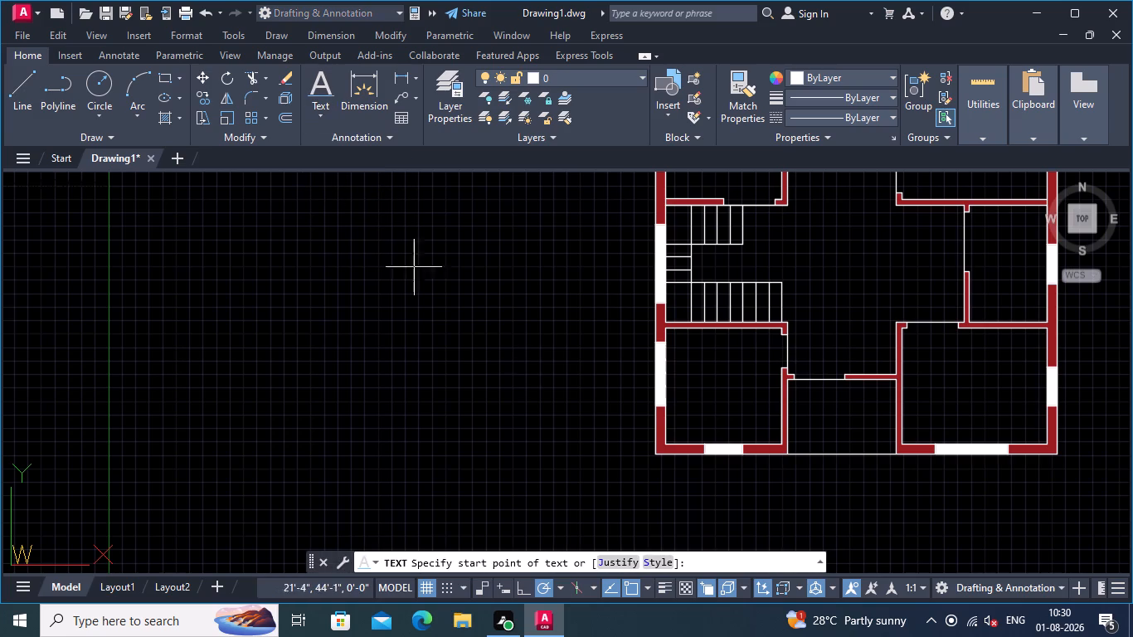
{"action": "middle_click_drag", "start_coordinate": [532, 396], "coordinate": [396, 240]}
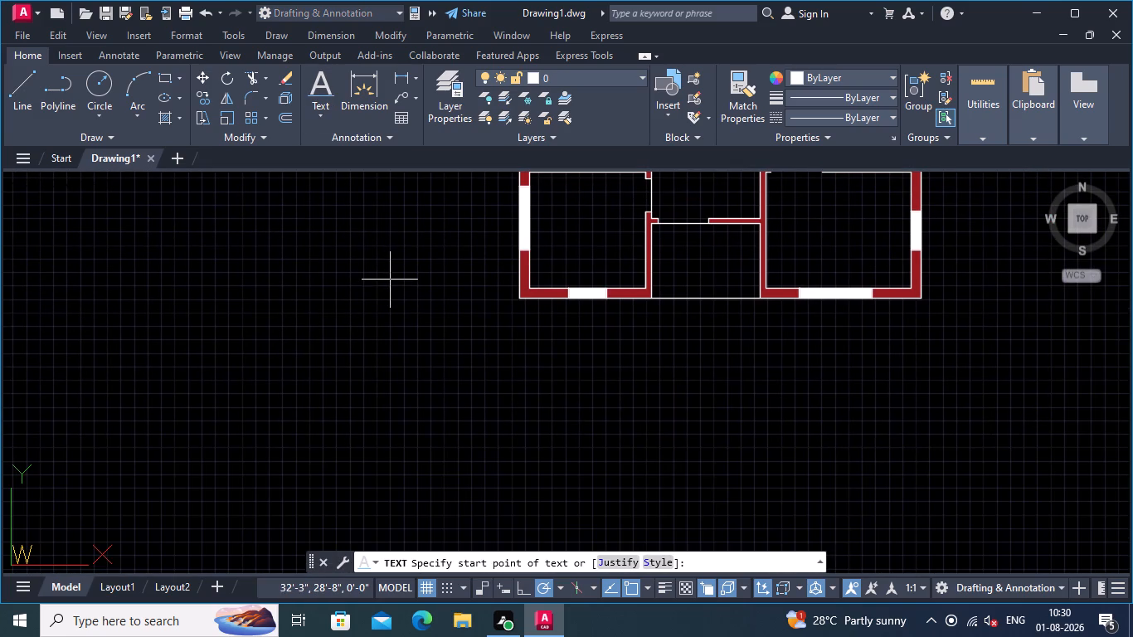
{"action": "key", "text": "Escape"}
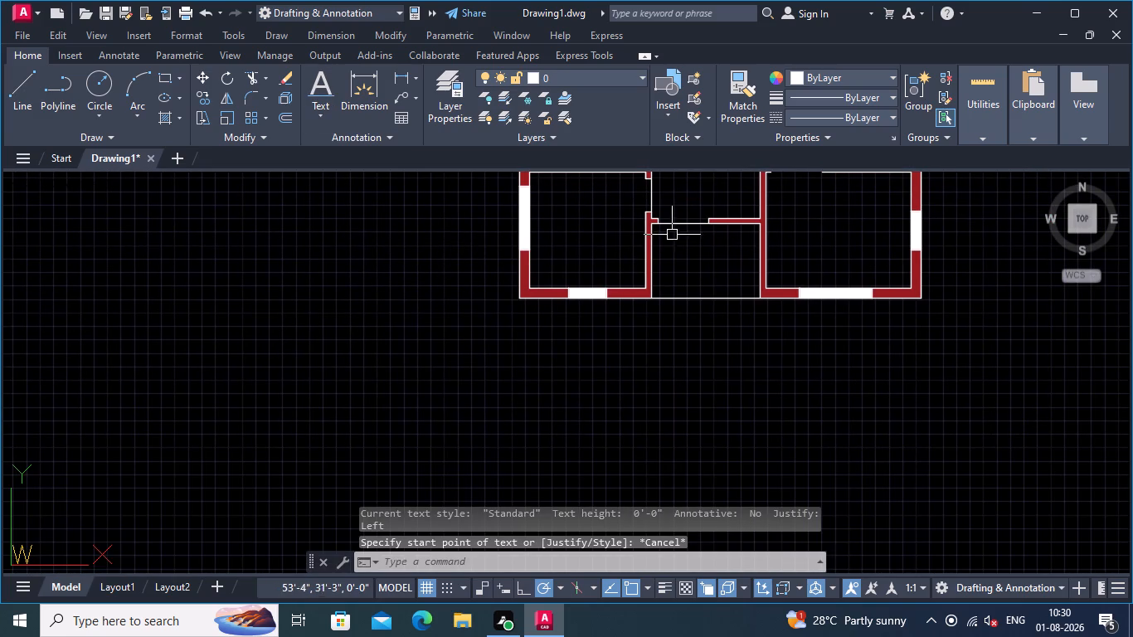
Measure the interior of the lower-left room, including its area, with the quick measure tool.
{"action": "left_click", "coordinate": [965, 80]}
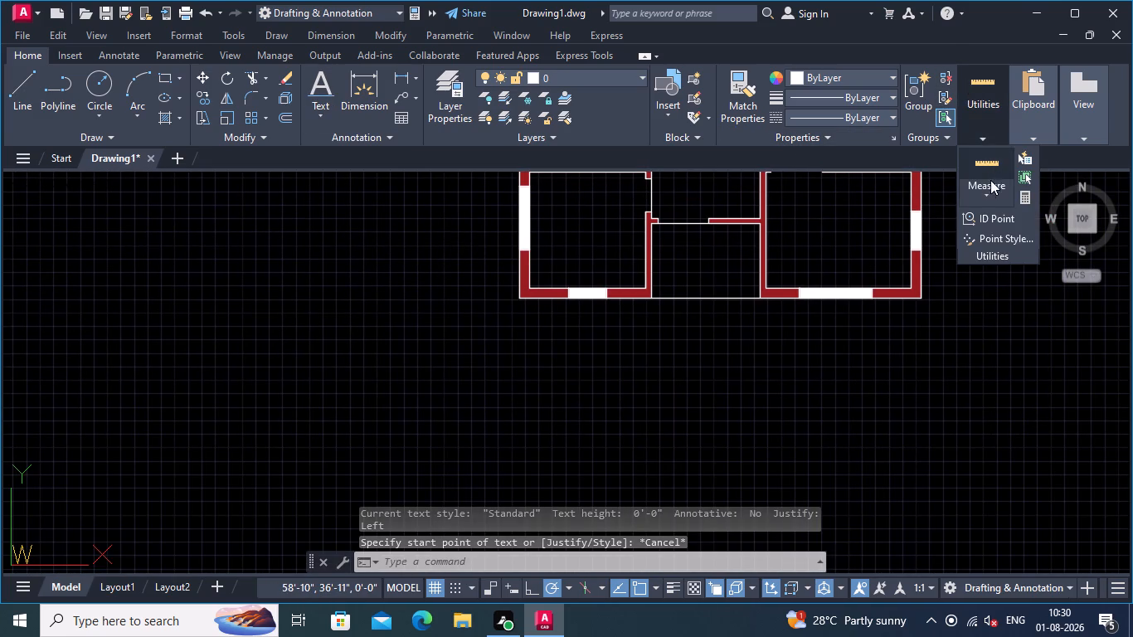
{"action": "left_click", "coordinate": [987, 191]}
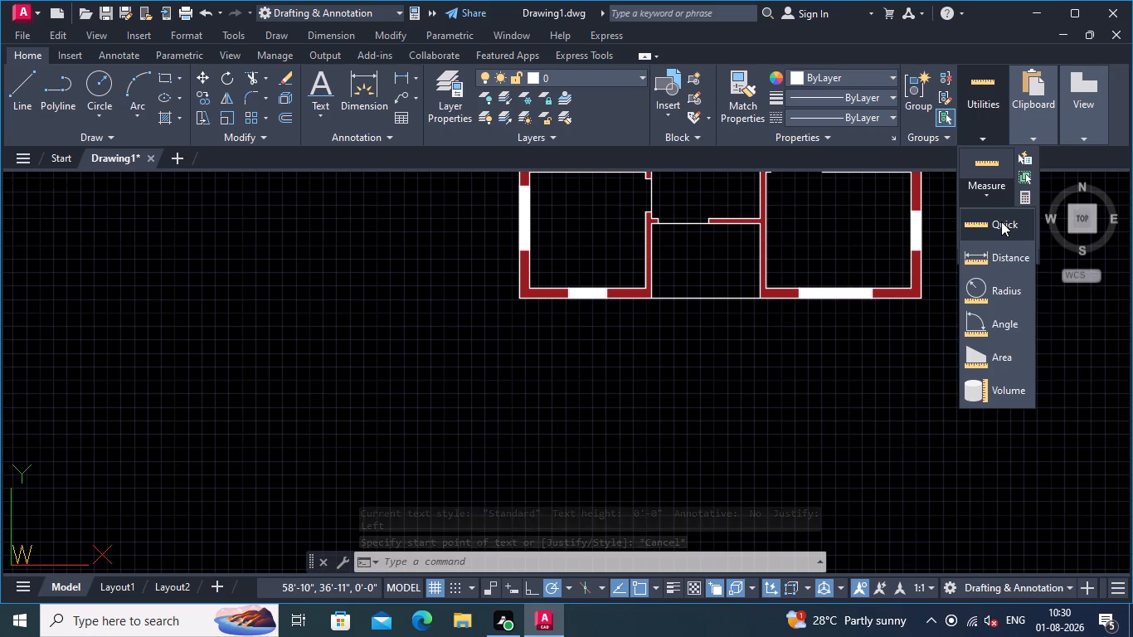
{"action": "left_click", "coordinate": [1001, 221]}
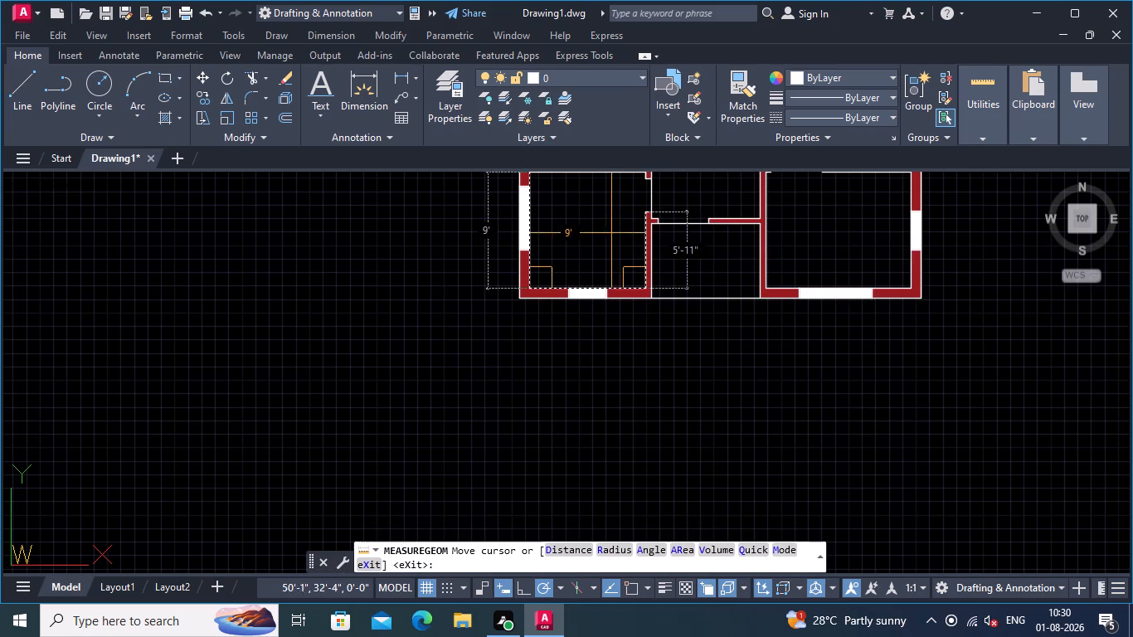
{"action": "middle_click_drag", "start_coordinate": [610, 234], "coordinate": [644, 314]}
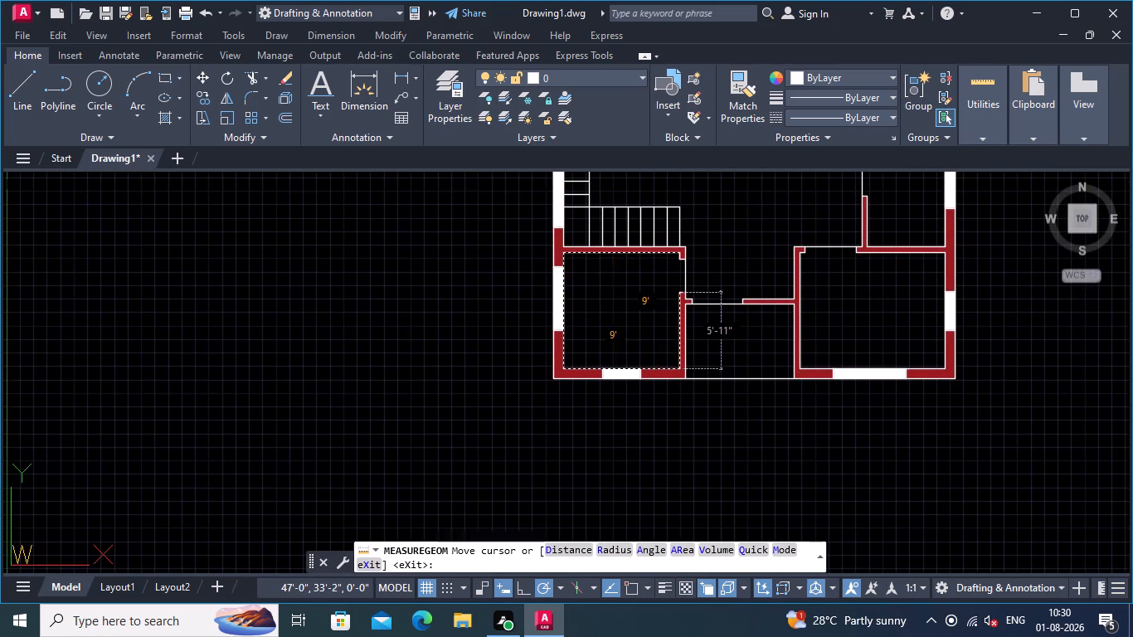
{"action": "left_click", "coordinate": [615, 301]}
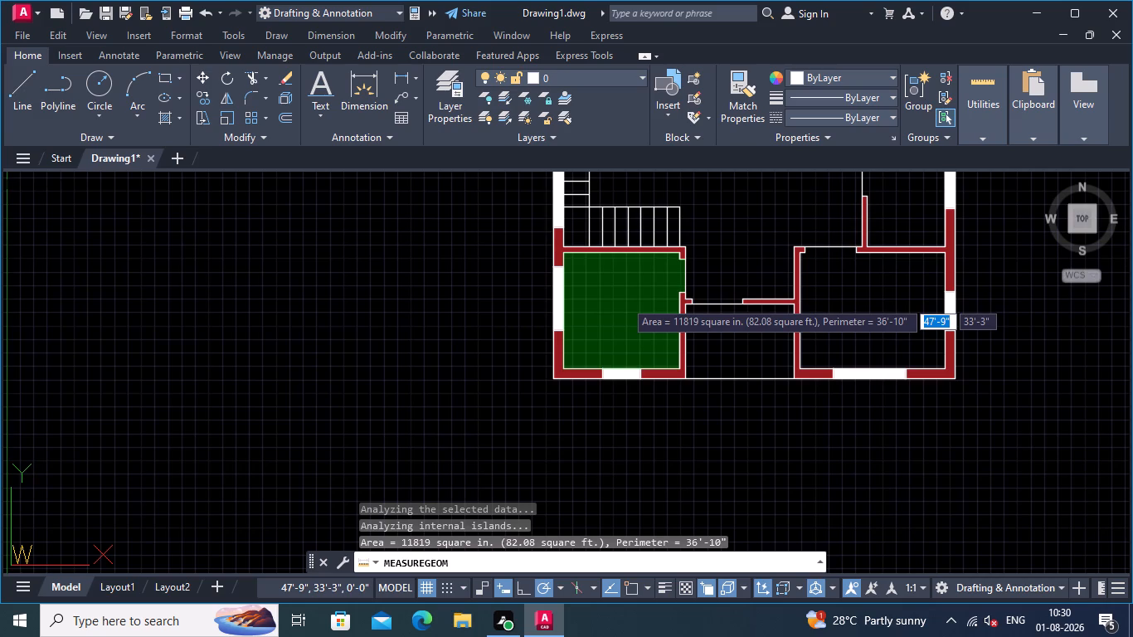
{"action": "key", "text": "Escape"}
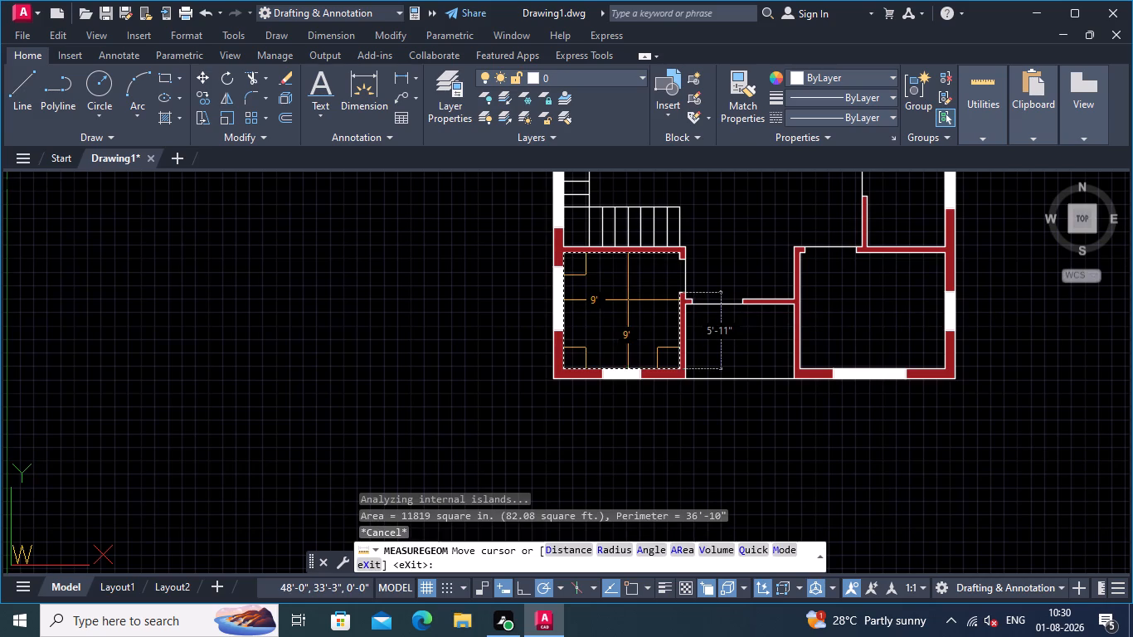
{"action": "left_click", "coordinate": [622, 300]}
{"action": "key", "text": "Escape"}
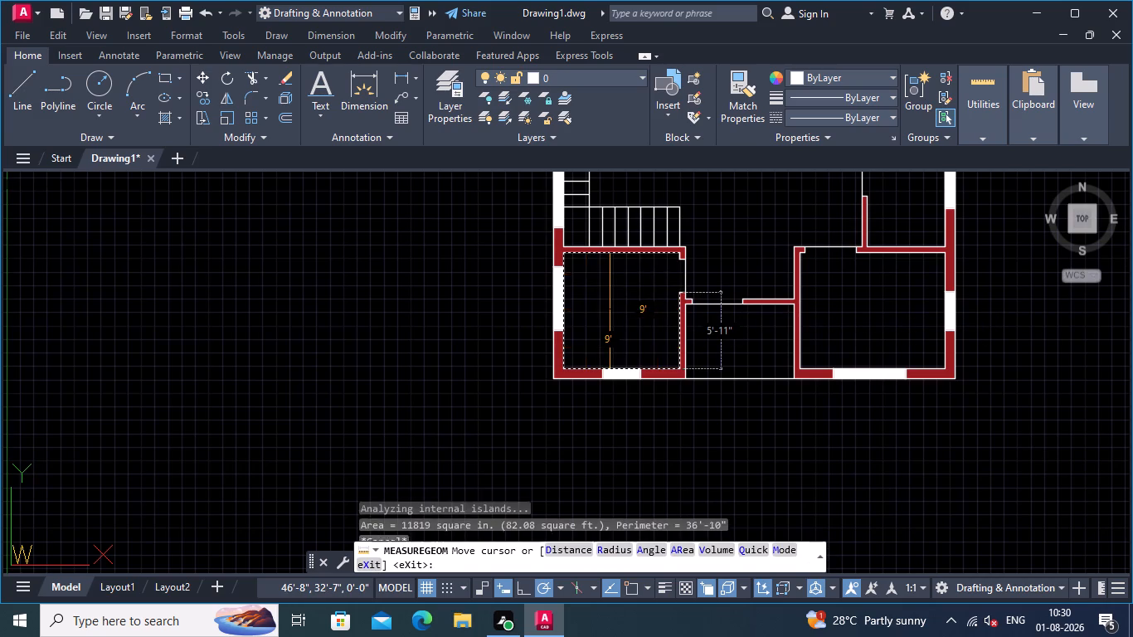
{"action": "right_click", "coordinate": [610, 309]}
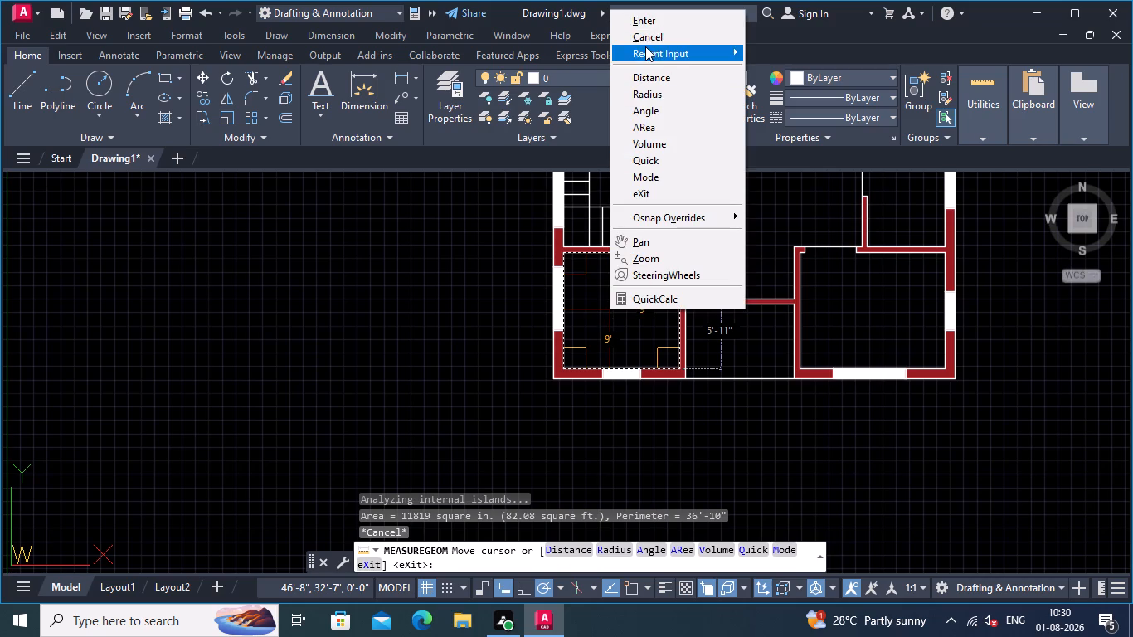
{"action": "left_click", "coordinate": [648, 38]}
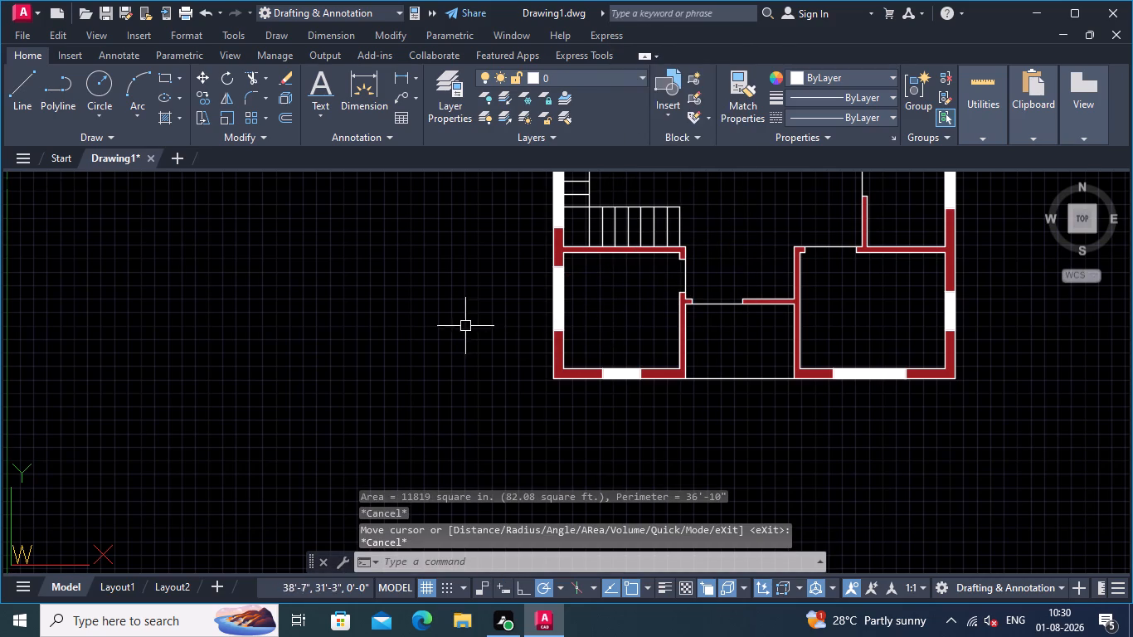
Add a vertical linear dimension inside the lower-left room between the inner faces of its upper and lower walls.
{"action": "middle_click_drag", "start_coordinate": [450, 320], "coordinate": [512, 327]}
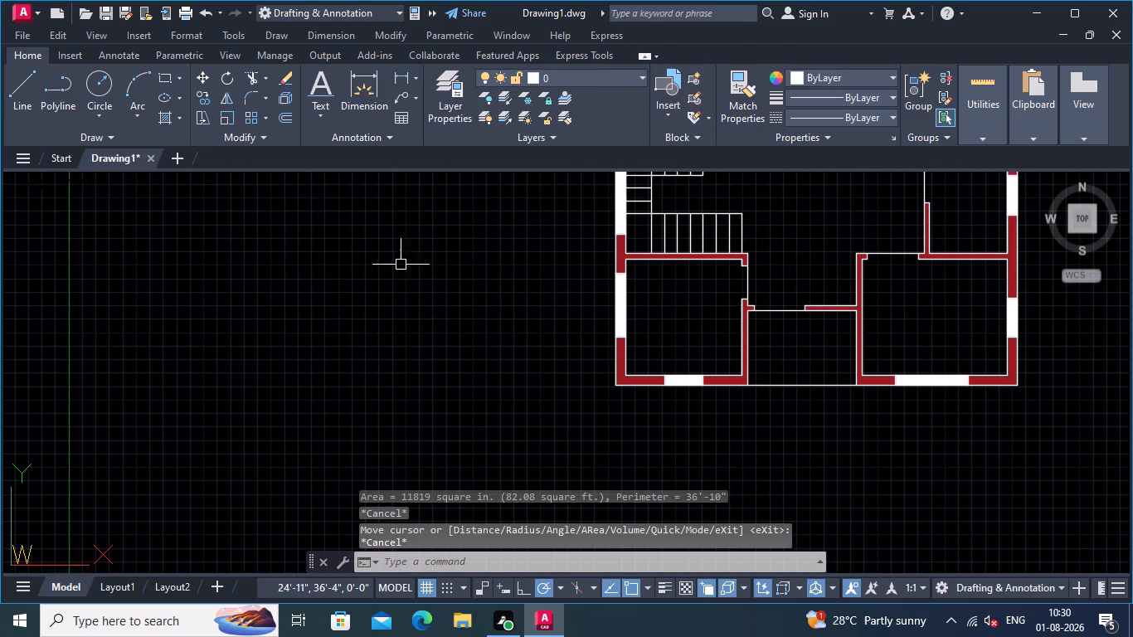
{"action": "left_click", "coordinate": [399, 70]}
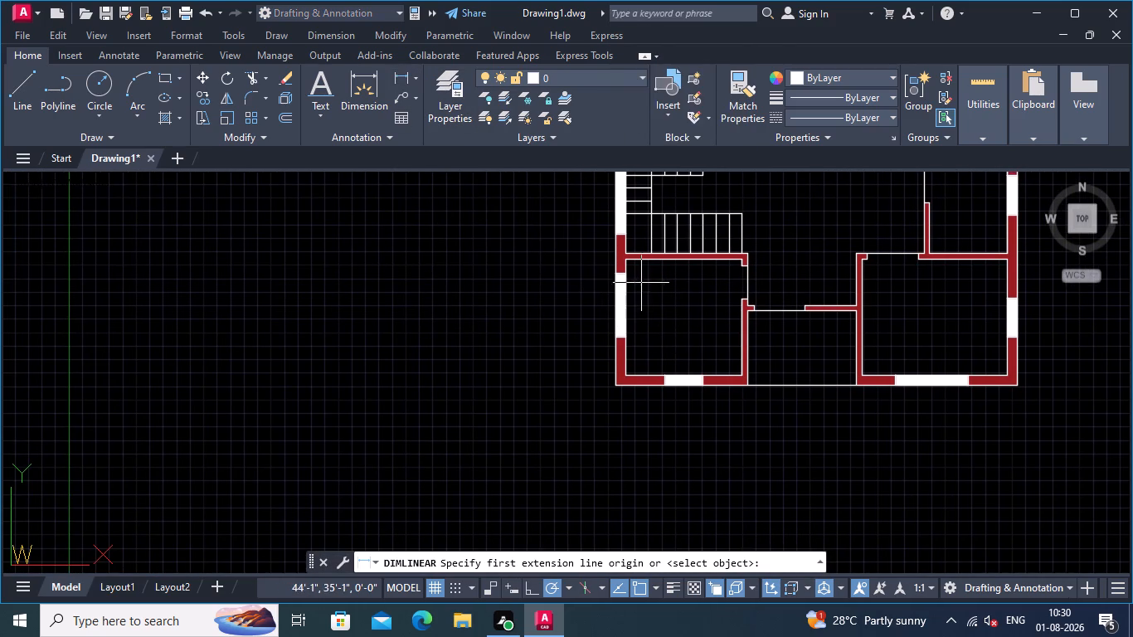
{"action": "scroll", "coordinate": [641, 283], "scroll_direction": "up", "scroll_amount": 2}
{"action": "left_click", "coordinate": [697, 222]}
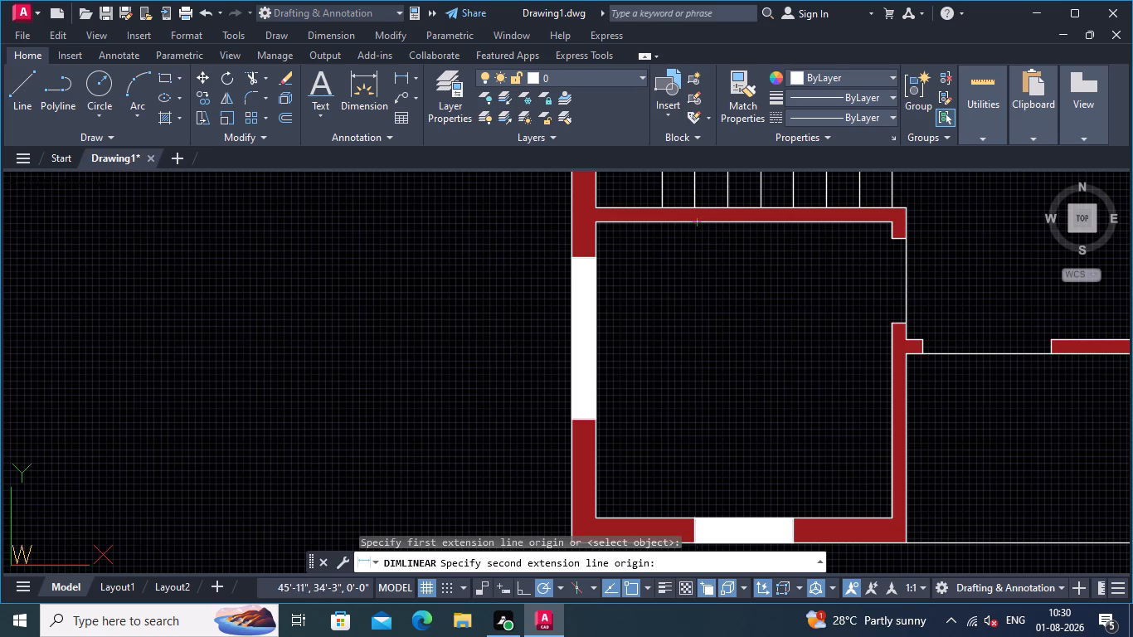
{"action": "middle_click_drag", "start_coordinate": [722, 494], "coordinate": [664, 421]}
{"action": "scroll", "coordinate": [659, 441], "scroll_direction": "up", "scroll_amount": 1}
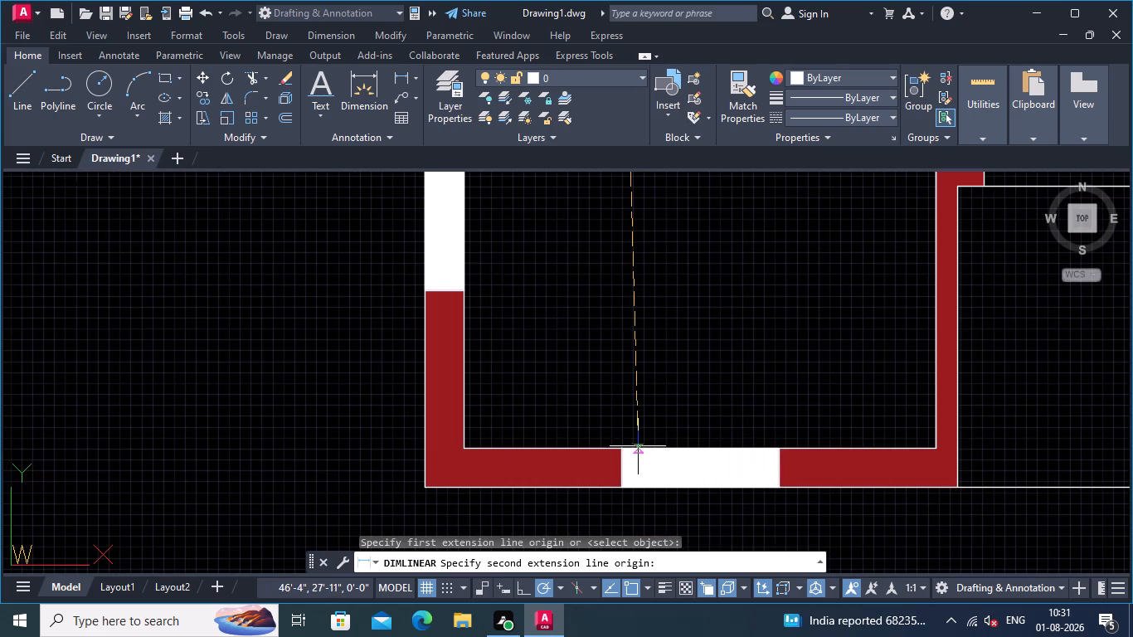
{"action": "left_click", "coordinate": [636, 450]}
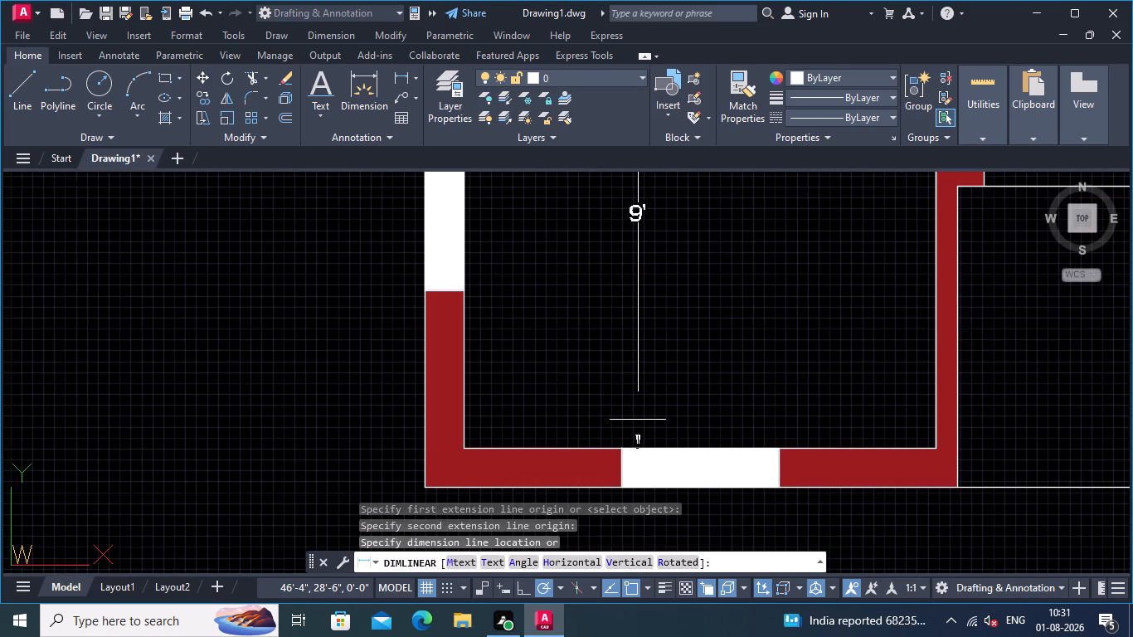
{"action": "left_click", "coordinate": [636, 412]}
Add a horizontal linear dimension inside the lower-left room between the inner faces of its left and right walls.
{"action": "right_click", "coordinate": [571, 332]}
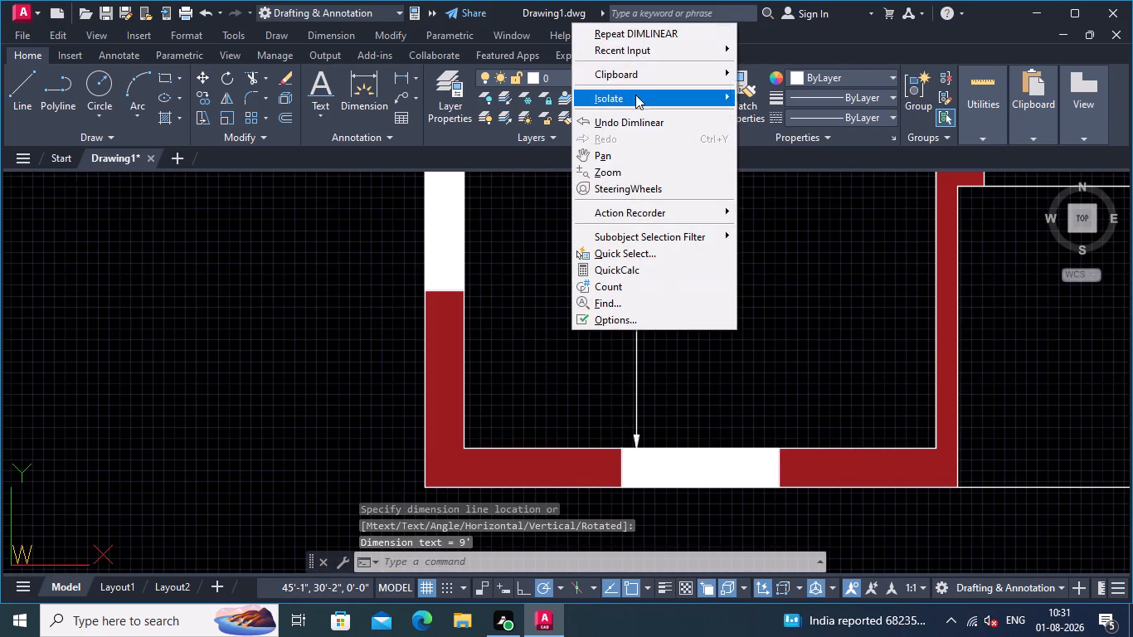
{"action": "left_click", "coordinate": [626, 33]}
{"action": "middle_click_drag", "start_coordinate": [596, 283], "coordinate": [603, 338]}
{"action": "scroll", "coordinate": [592, 328], "scroll_direction": "down", "scroll_amount": 1}
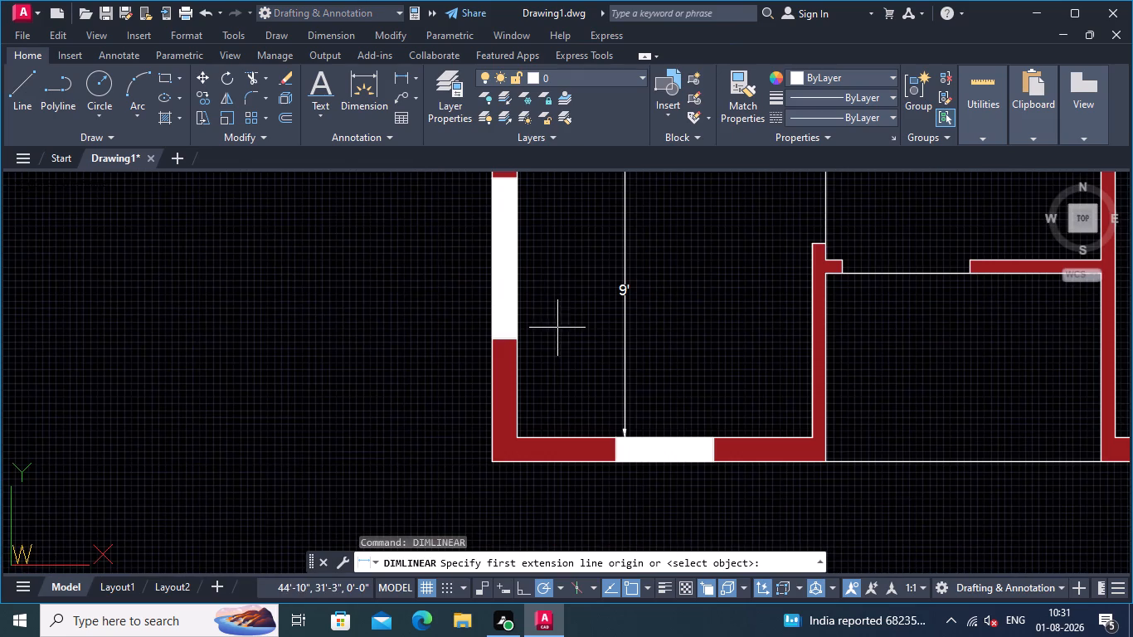
{"action": "left_click", "coordinate": [518, 293]}
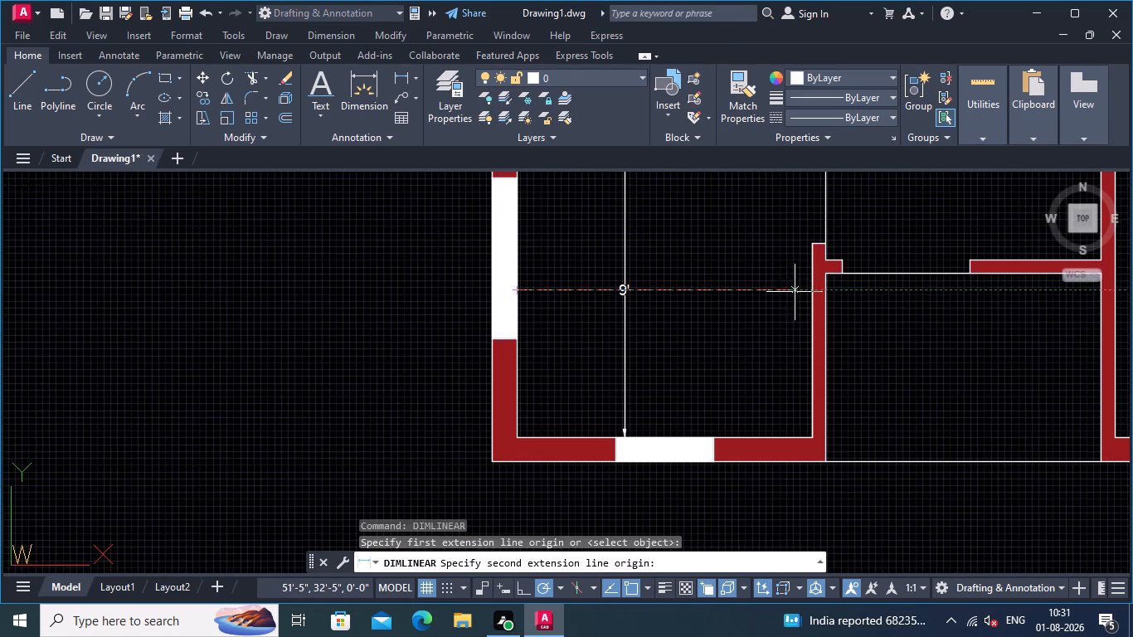
{"action": "left_click", "coordinate": [814, 292]}
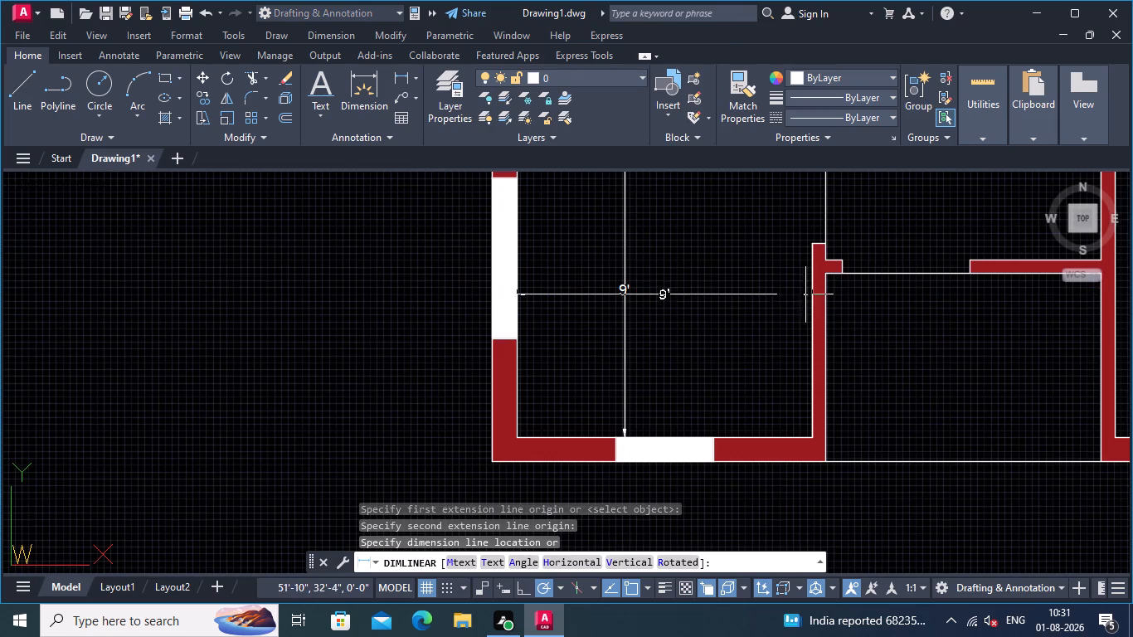
{"action": "left_click", "coordinate": [787, 245]}
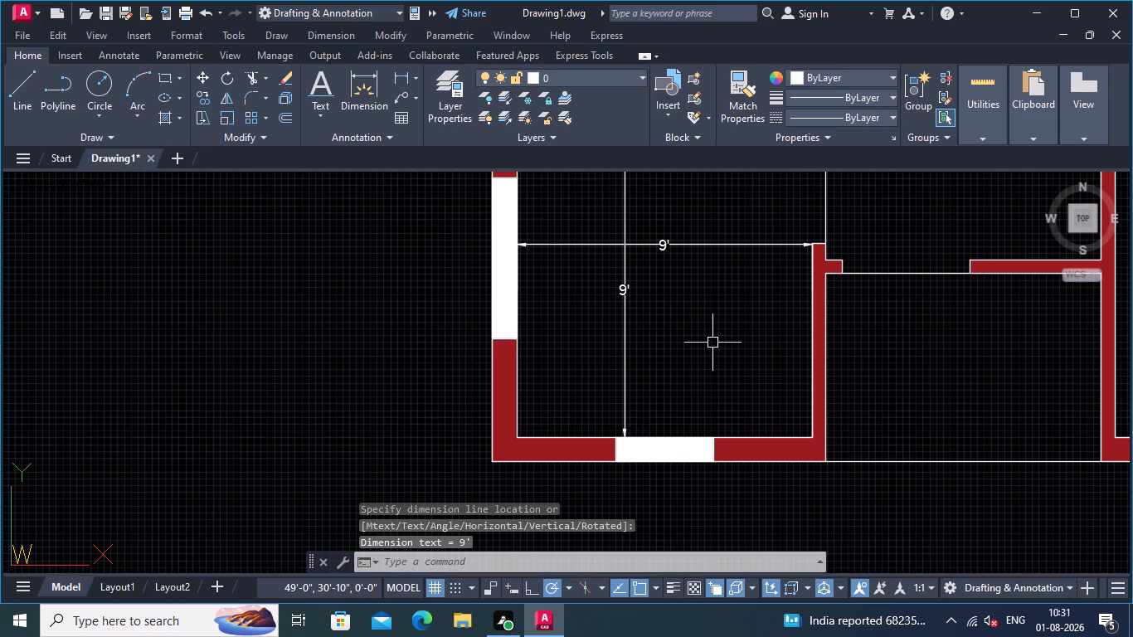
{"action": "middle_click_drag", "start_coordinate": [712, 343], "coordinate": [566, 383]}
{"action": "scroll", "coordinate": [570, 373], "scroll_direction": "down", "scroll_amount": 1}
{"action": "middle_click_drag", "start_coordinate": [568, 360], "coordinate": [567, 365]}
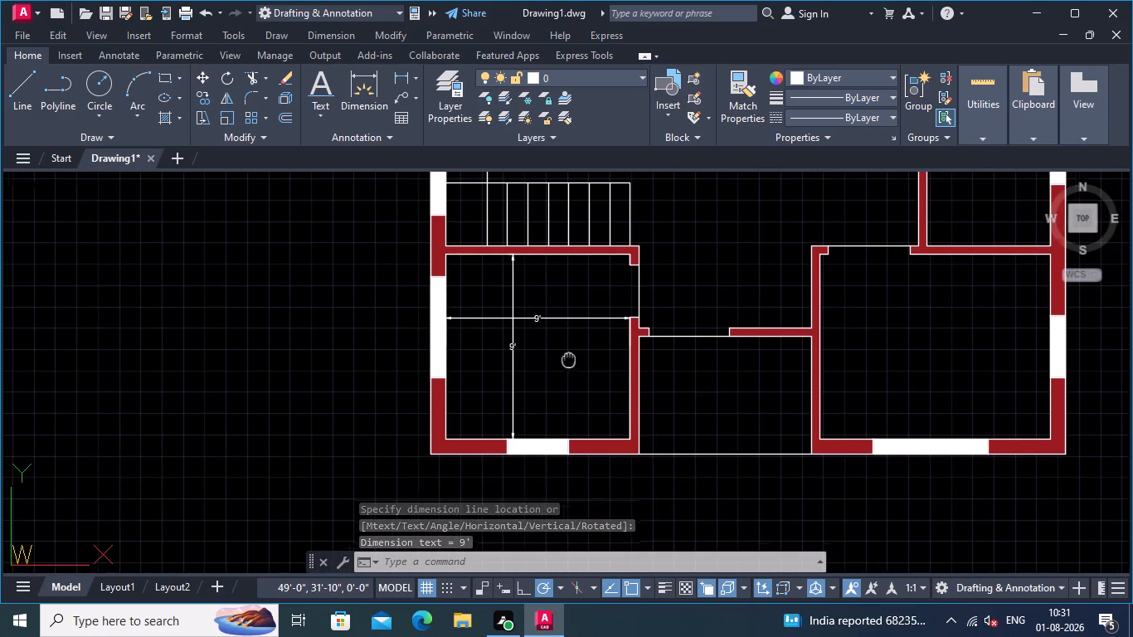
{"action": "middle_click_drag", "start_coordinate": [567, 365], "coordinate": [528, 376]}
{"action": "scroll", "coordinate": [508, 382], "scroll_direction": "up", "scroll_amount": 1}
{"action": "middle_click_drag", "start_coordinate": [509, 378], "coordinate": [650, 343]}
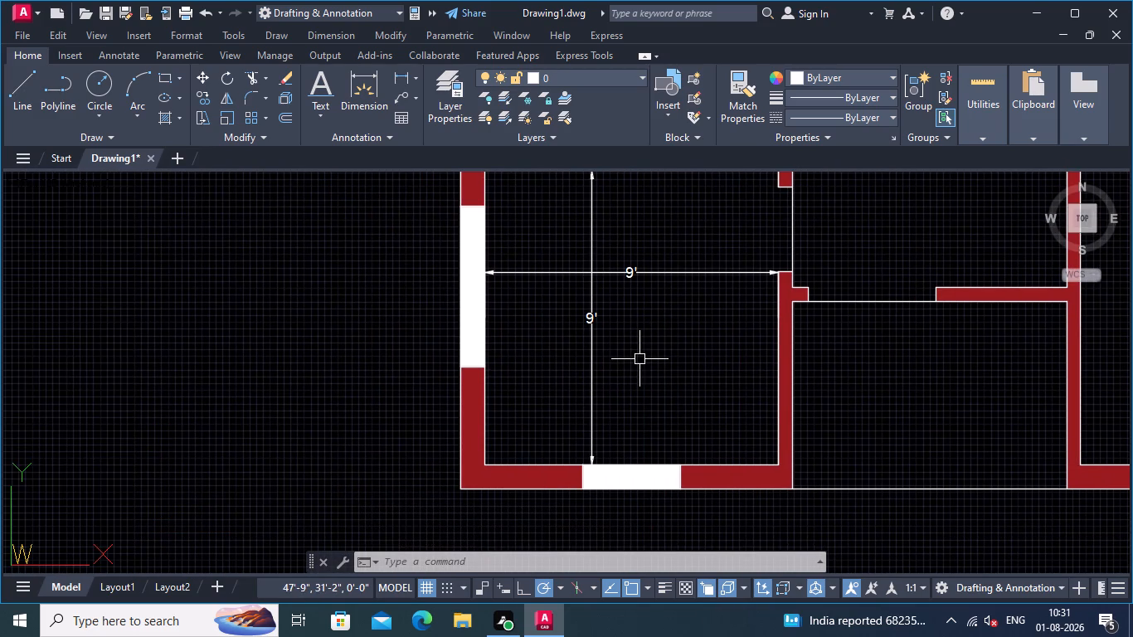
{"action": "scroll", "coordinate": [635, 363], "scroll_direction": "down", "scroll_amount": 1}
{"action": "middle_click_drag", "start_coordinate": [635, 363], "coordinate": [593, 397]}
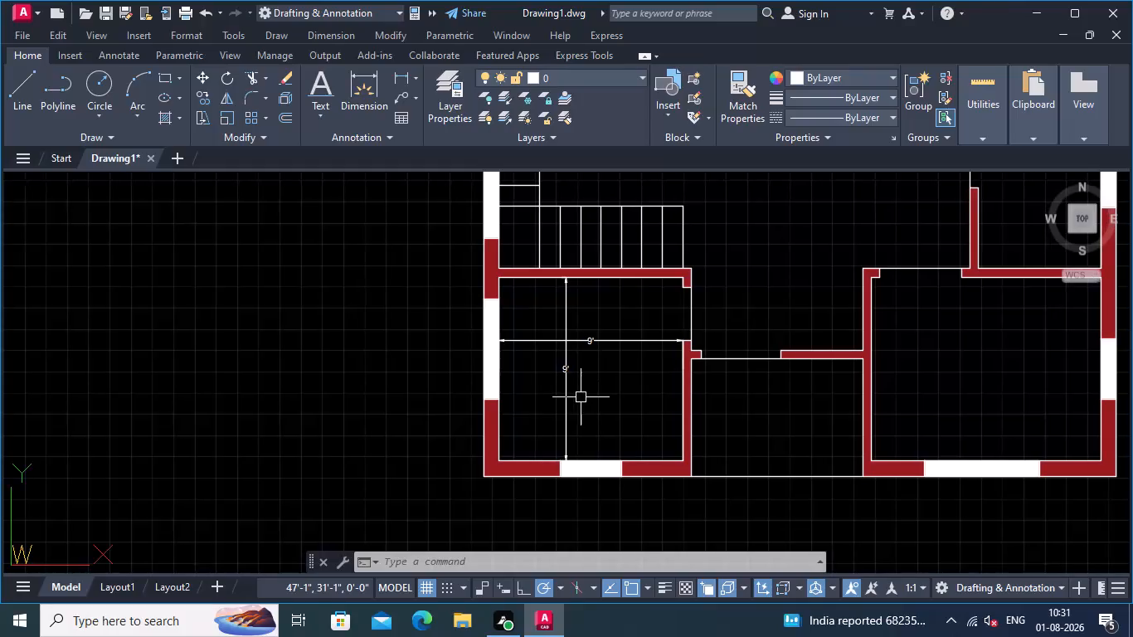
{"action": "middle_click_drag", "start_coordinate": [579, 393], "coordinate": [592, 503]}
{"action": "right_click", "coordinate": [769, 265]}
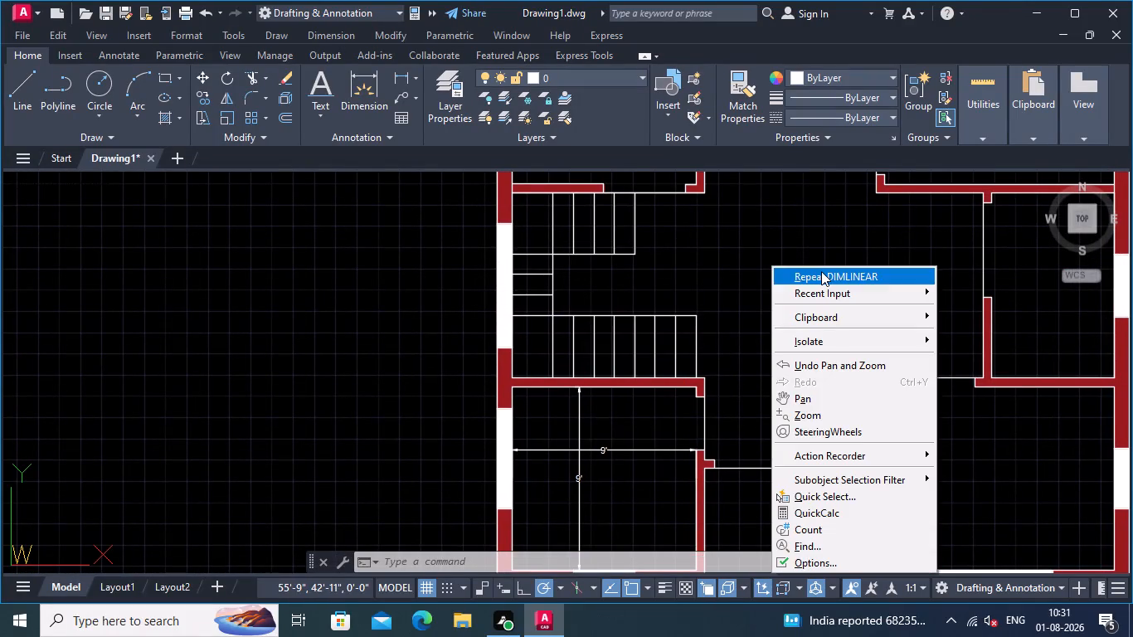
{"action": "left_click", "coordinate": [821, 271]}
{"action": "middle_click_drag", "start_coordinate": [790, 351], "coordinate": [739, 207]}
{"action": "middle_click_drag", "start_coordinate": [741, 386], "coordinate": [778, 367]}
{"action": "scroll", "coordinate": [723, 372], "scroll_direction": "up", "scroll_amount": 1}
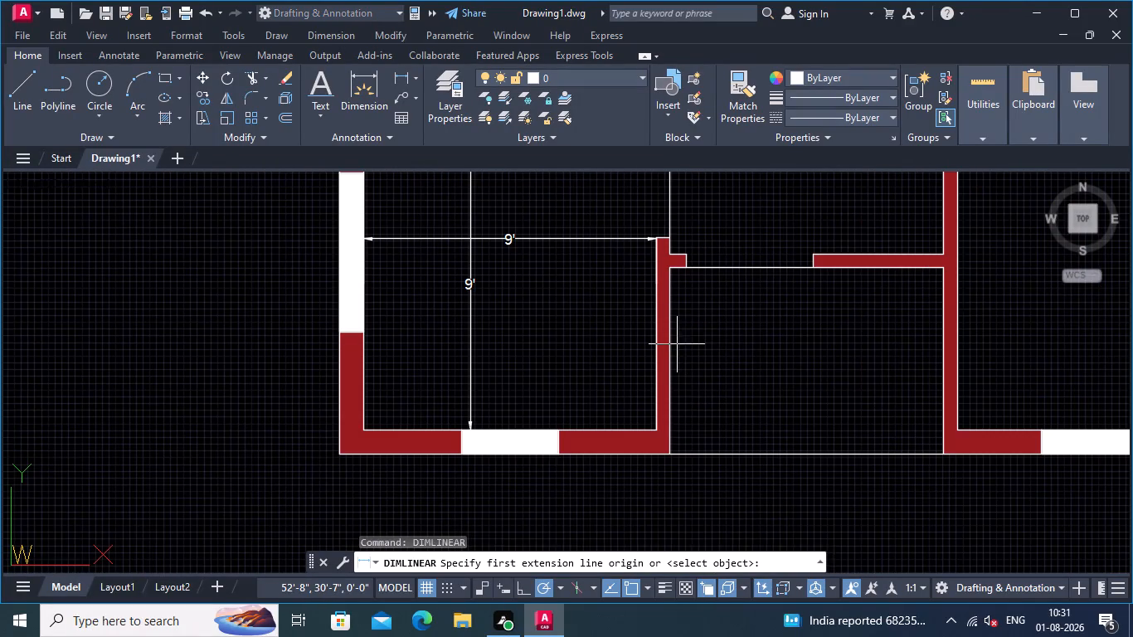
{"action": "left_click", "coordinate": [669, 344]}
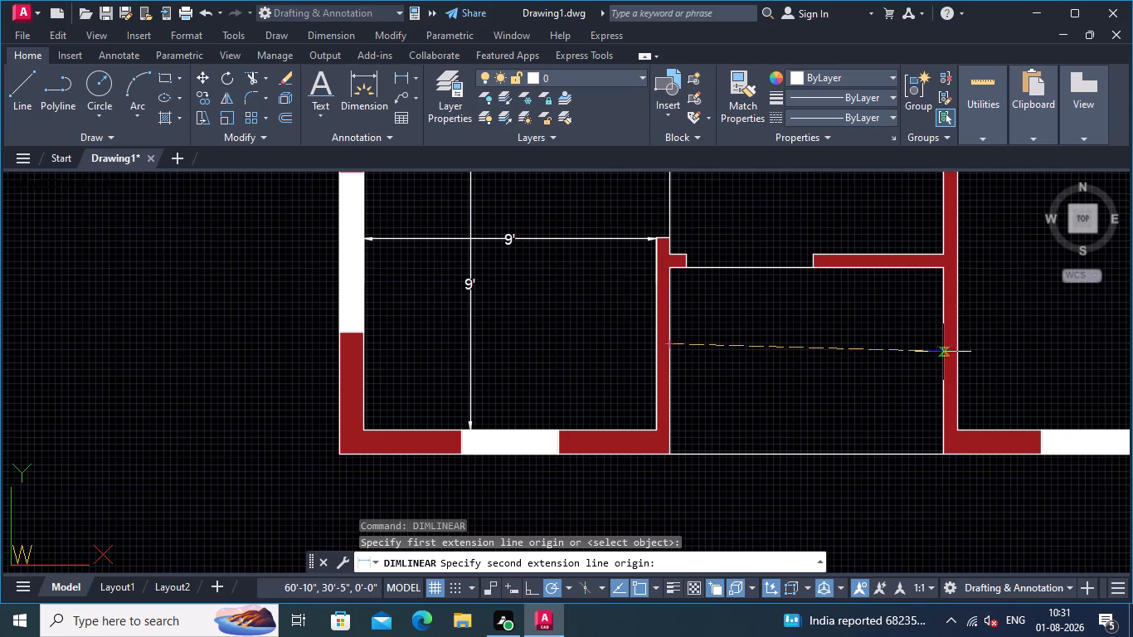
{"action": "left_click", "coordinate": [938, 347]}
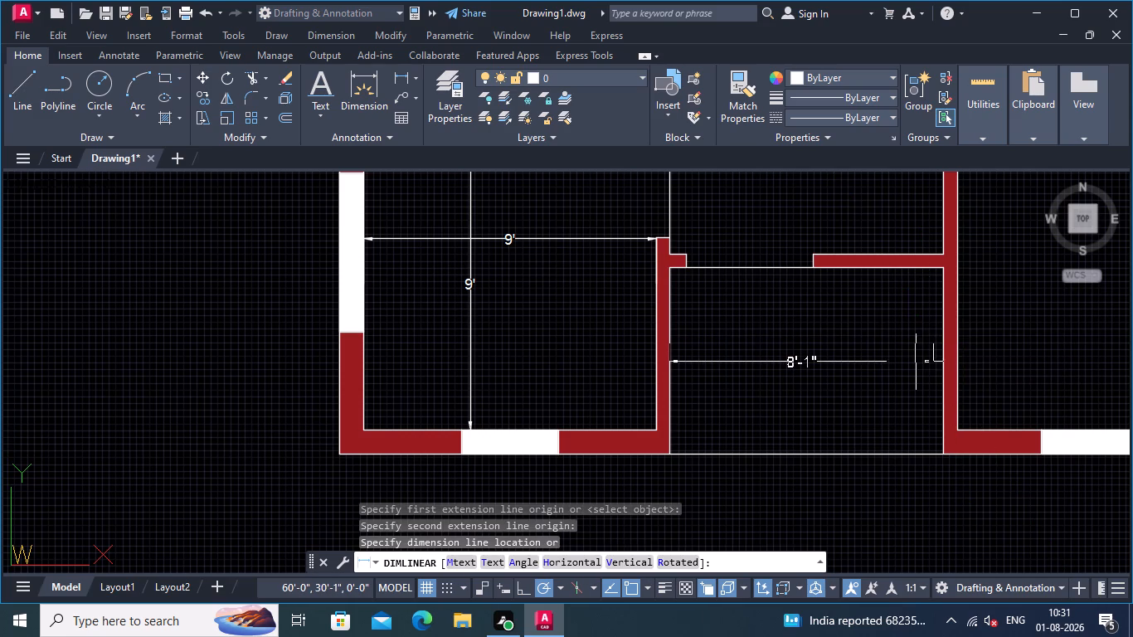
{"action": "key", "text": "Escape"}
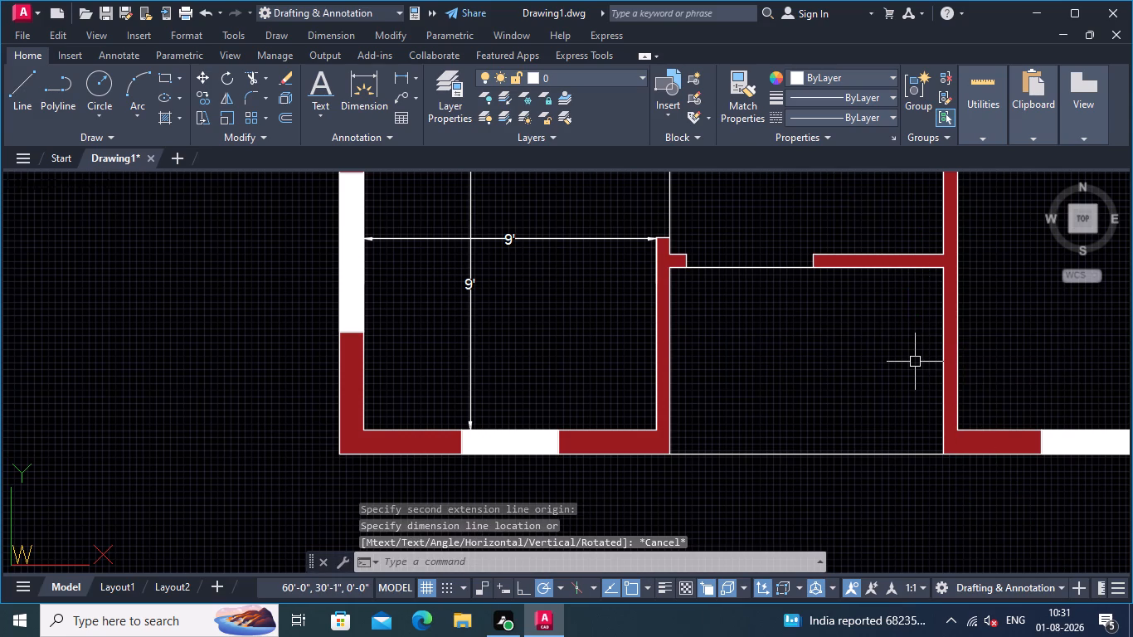
Add a horizontal linear dimension across the lower-middle space, between its left and right walls, measured from the bottom wall corners.
{"action": "right_click", "coordinate": [871, 360]}
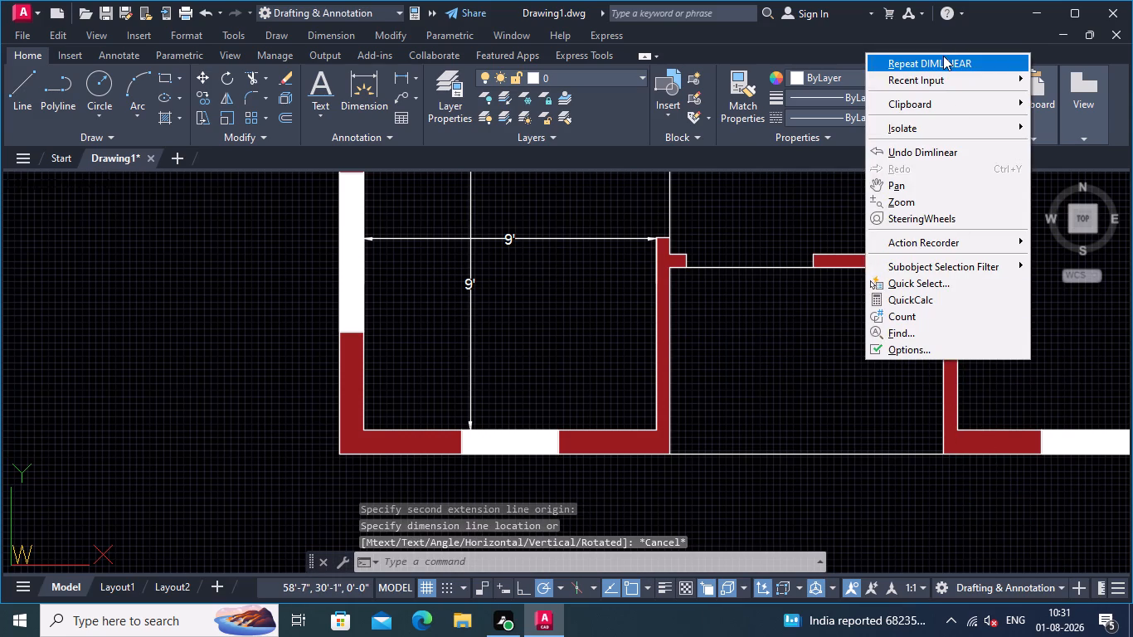
{"action": "left_click", "coordinate": [945, 56]}
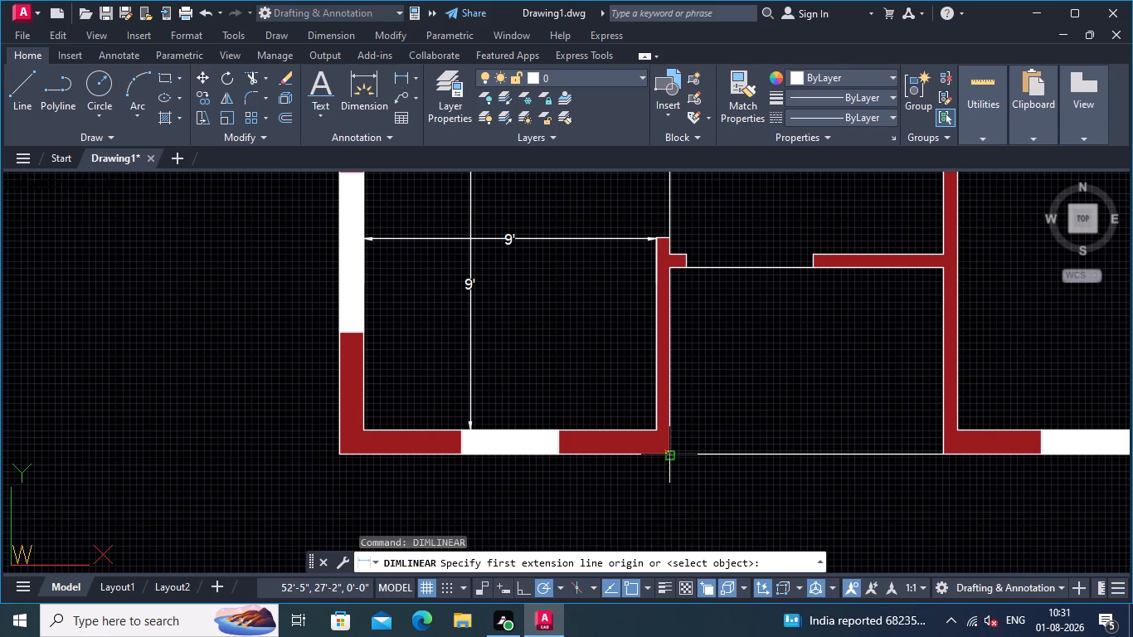
{"action": "left_click", "coordinate": [672, 454]}
{"action": "left_click", "coordinate": [946, 456]}
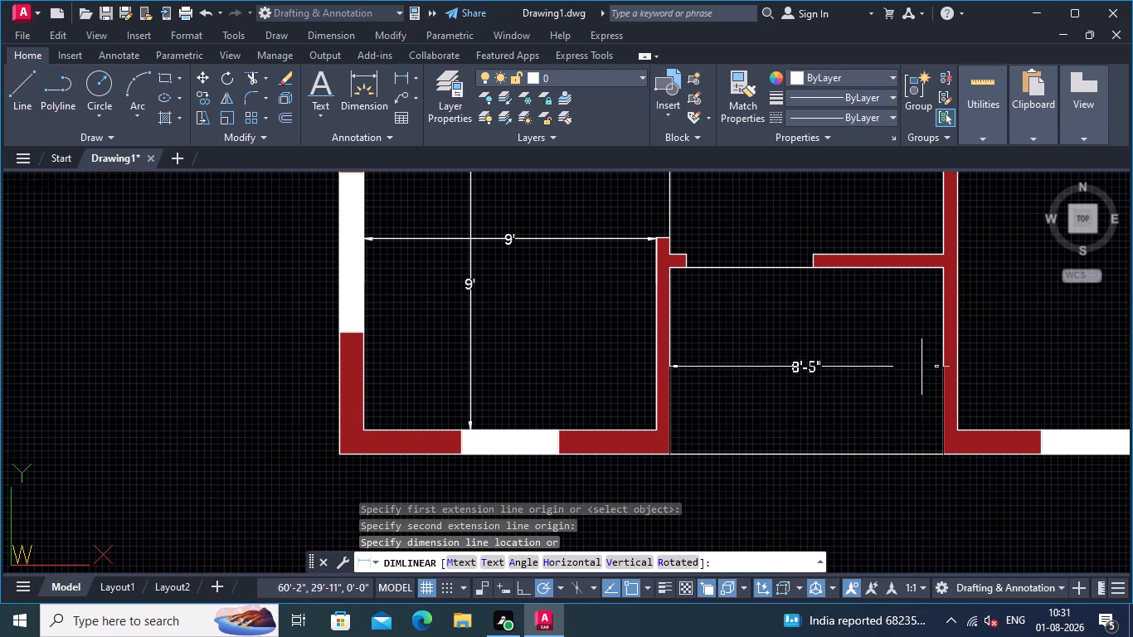
{"action": "scroll", "coordinate": [921, 359], "scroll_direction": "up", "scroll_amount": 2}
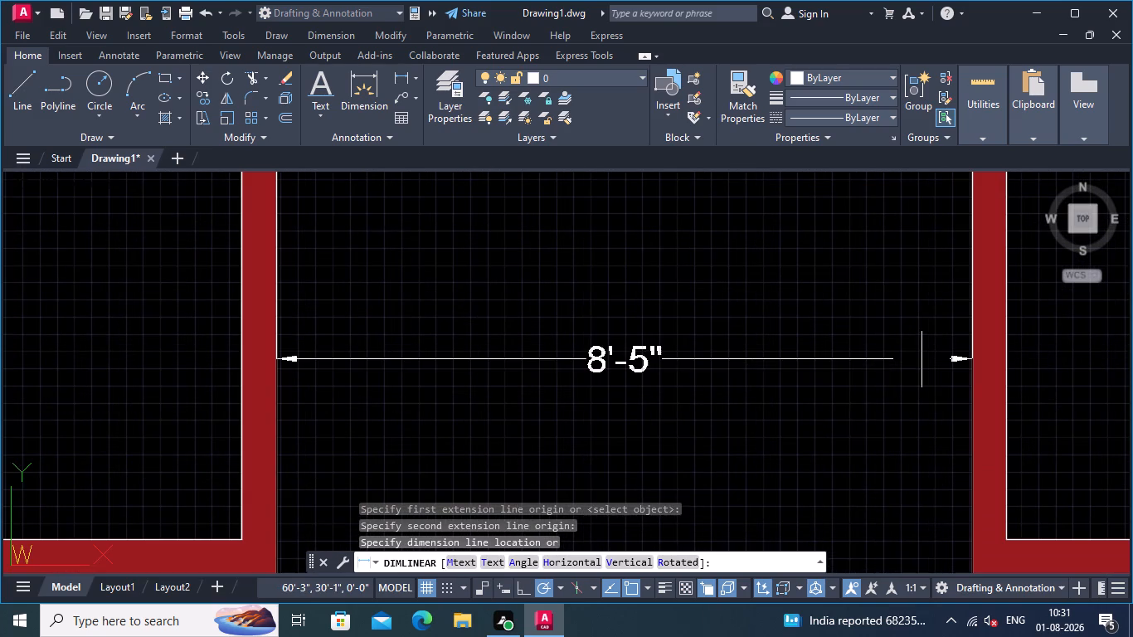
{"action": "scroll", "coordinate": [921, 359], "scroll_direction": "down", "scroll_amount": 2}
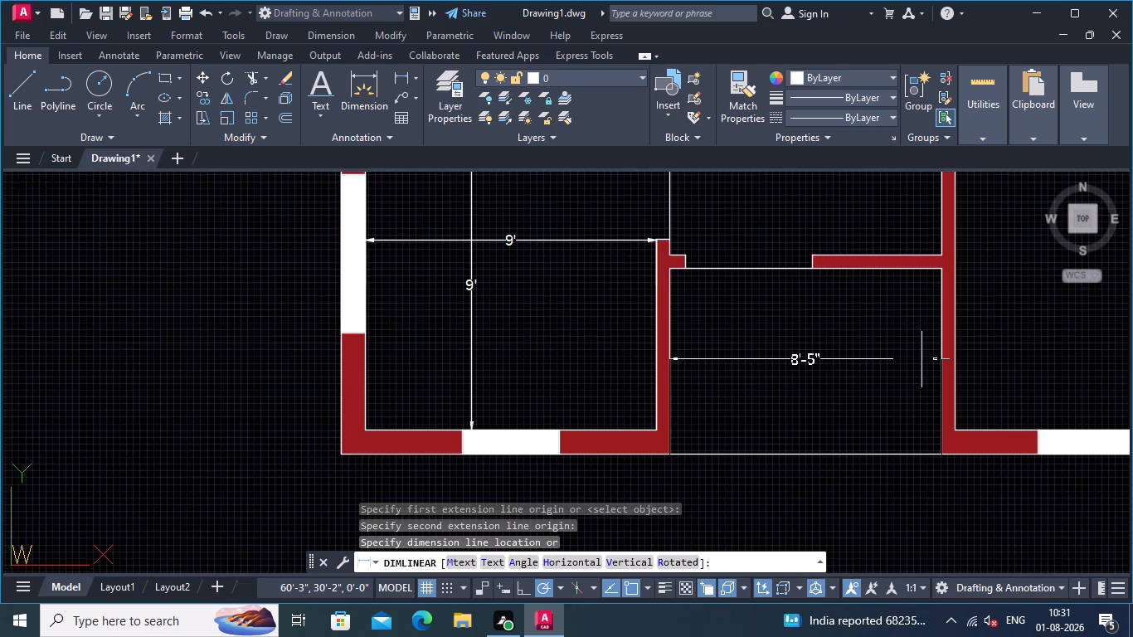
{"action": "scroll", "coordinate": [921, 359], "scroll_direction": "up", "scroll_amount": 1}
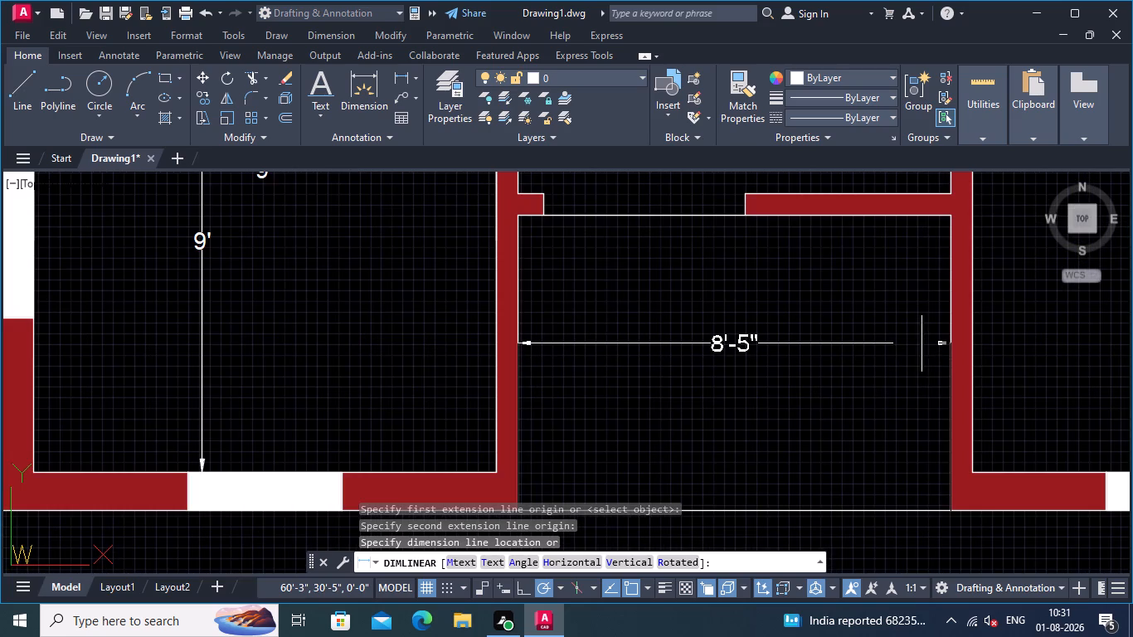
{"action": "left_click", "coordinate": [921, 343]}
Add a vertical linear dimension in the lower-middle space from its upper wall's lower face to the bottom outer line.
{"action": "right_click", "coordinate": [906, 302]}
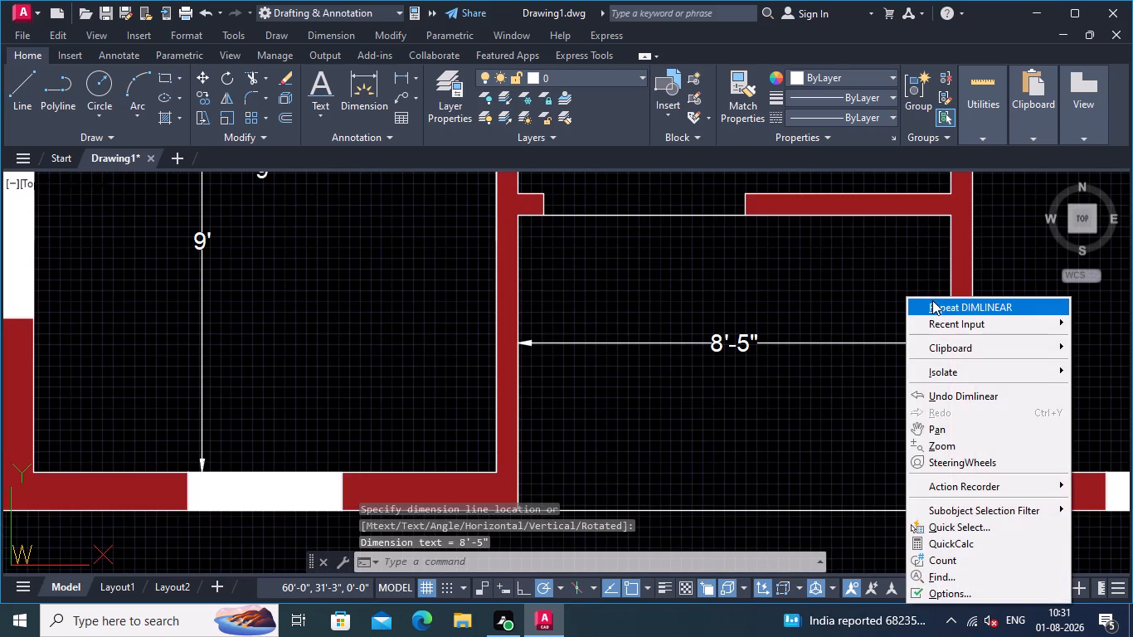
{"action": "left_click", "coordinate": [937, 302]}
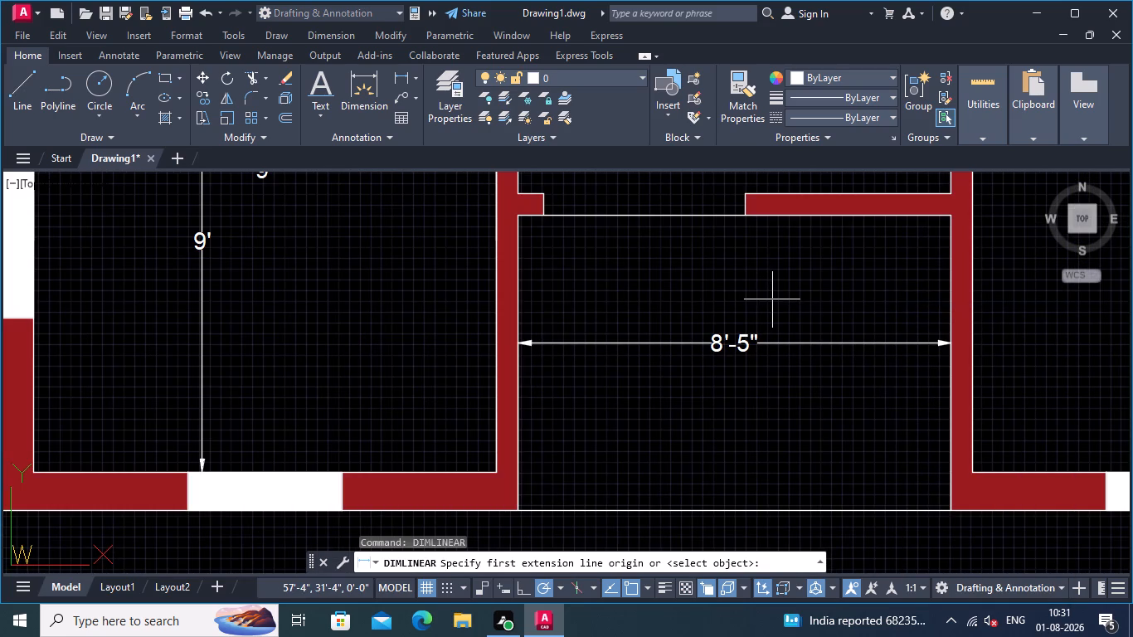
{"action": "left_click", "coordinate": [951, 215]}
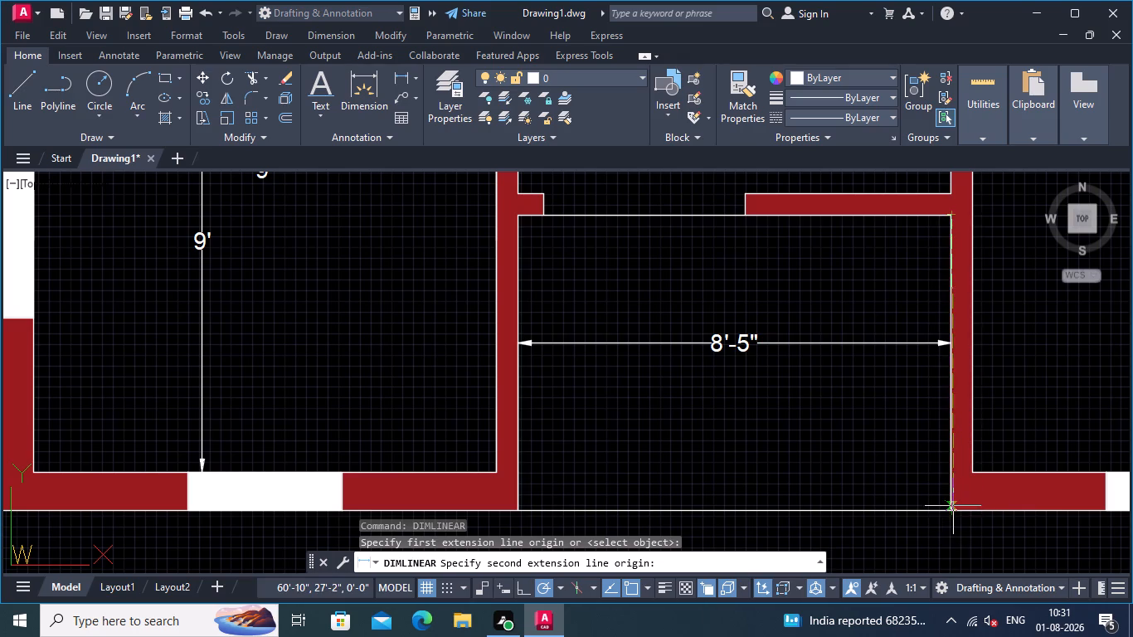
{"action": "left_click", "coordinate": [949, 513]}
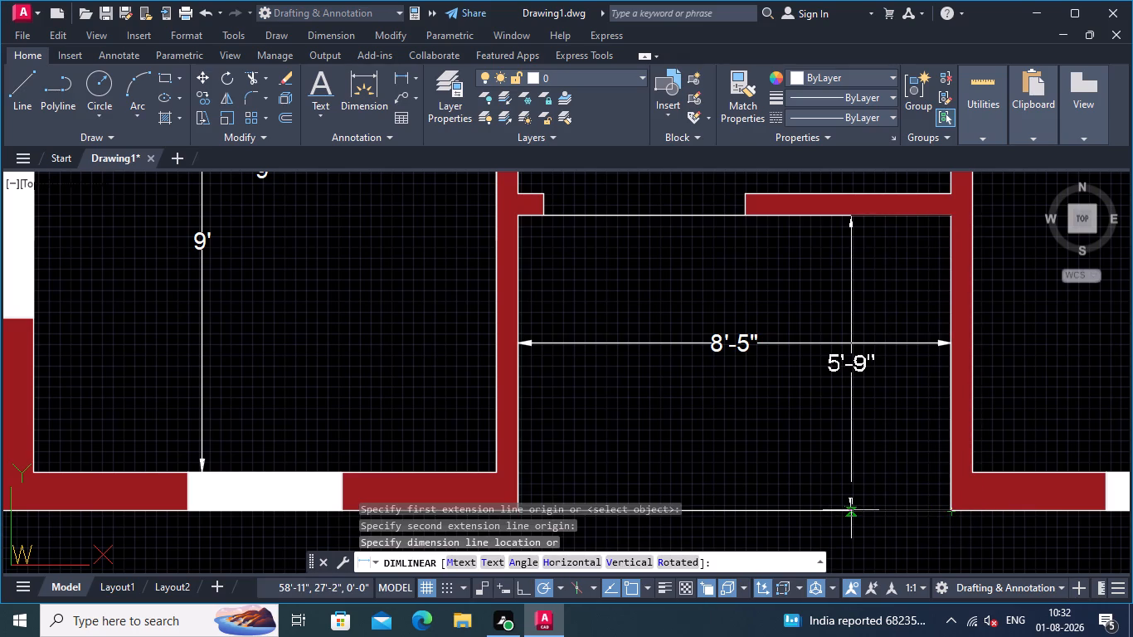
{"action": "left_click", "coordinate": [851, 508]}
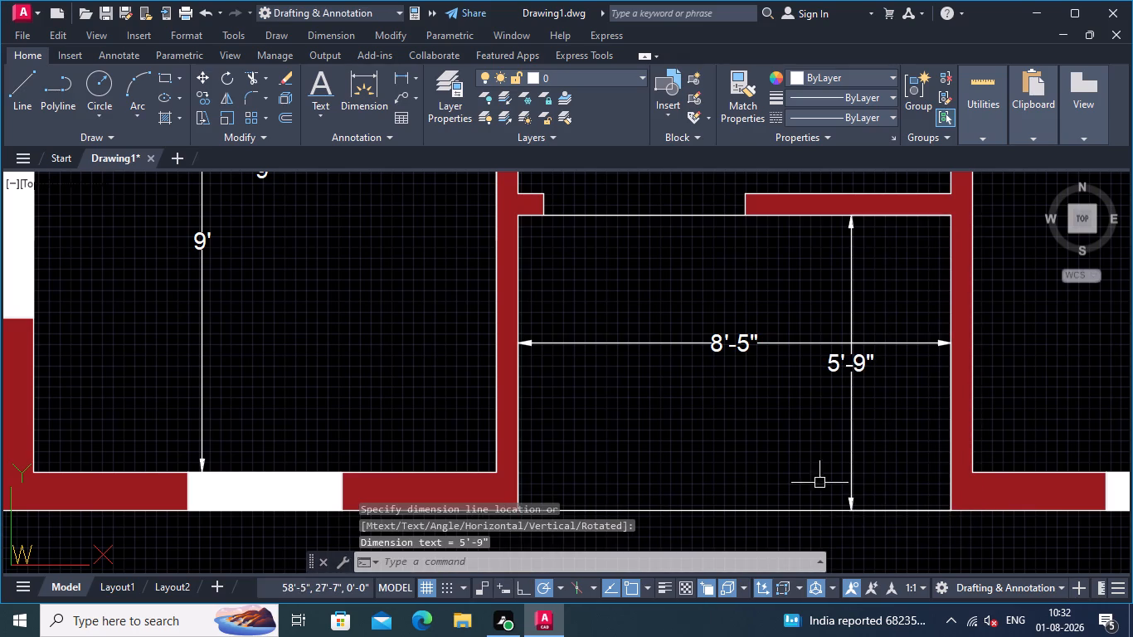
Add a horizontal linear dimension inside the lower-right room between the inner faces of its left and right walls.
{"action": "scroll", "coordinate": [770, 441], "scroll_direction": "down", "scroll_amount": 2}
{"action": "middle_click_drag", "start_coordinate": [770, 441], "coordinate": [588, 470]}
{"action": "right_click", "coordinate": [804, 377]}
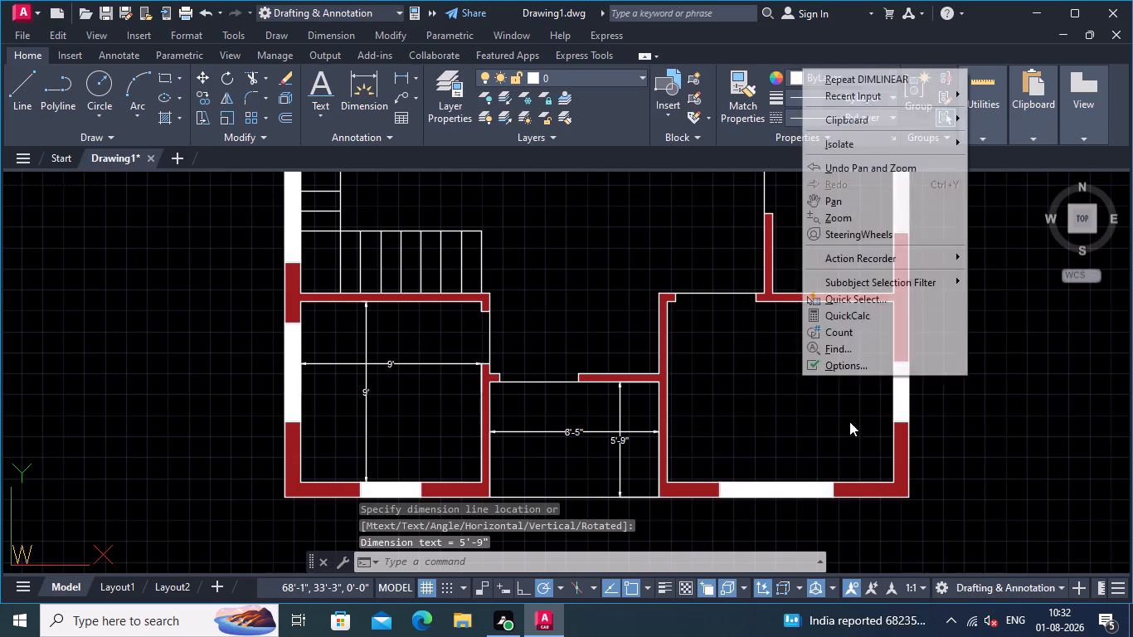
{"action": "left_click", "coordinate": [871, 78]}
{"action": "middle_click_drag", "start_coordinate": [714, 430], "coordinate": [732, 431]}
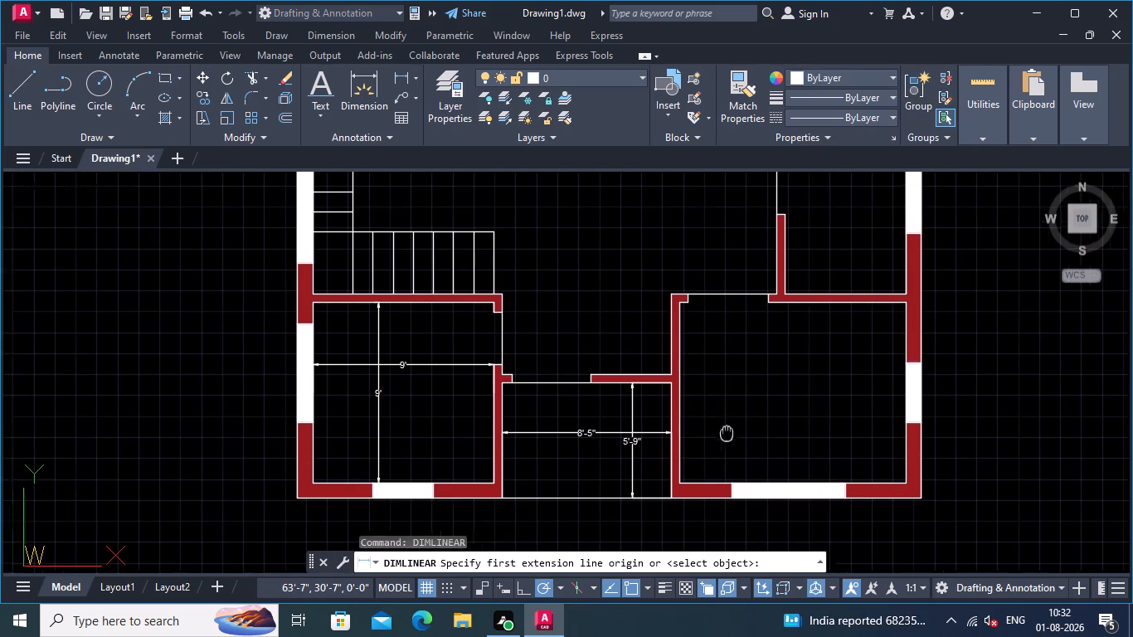
{"action": "middle_click_drag", "start_coordinate": [732, 431], "coordinate": [770, 424]}
{"action": "scroll", "coordinate": [754, 420], "scroll_direction": "up", "scroll_amount": 1}
{"action": "middle_click_drag", "start_coordinate": [750, 416], "coordinate": [644, 382]}
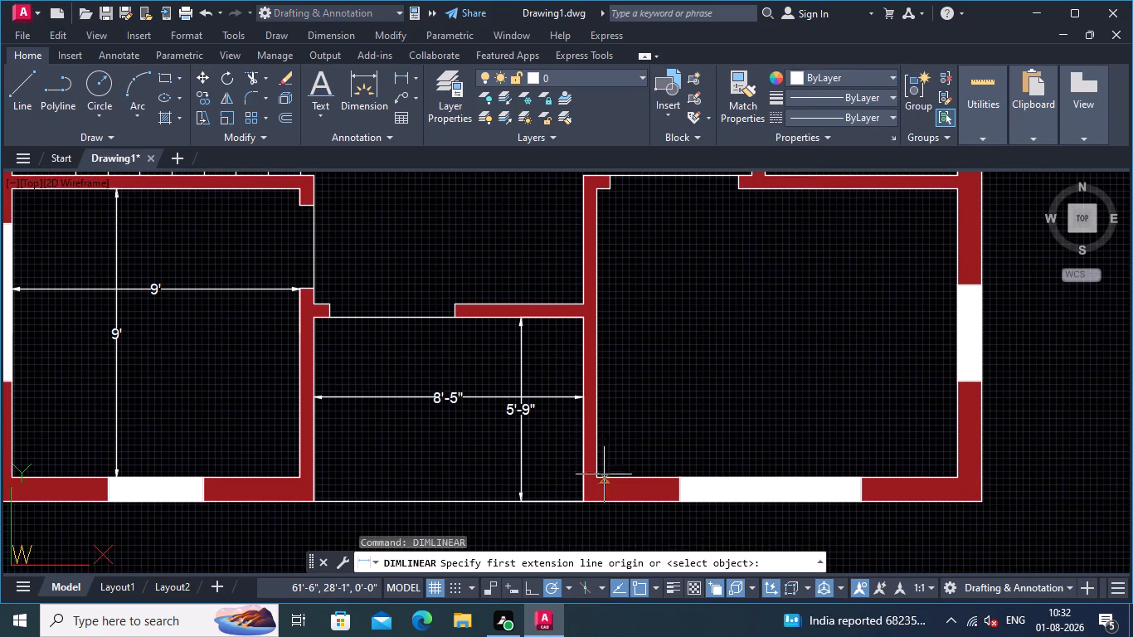
{"action": "left_click", "coordinate": [598, 476]}
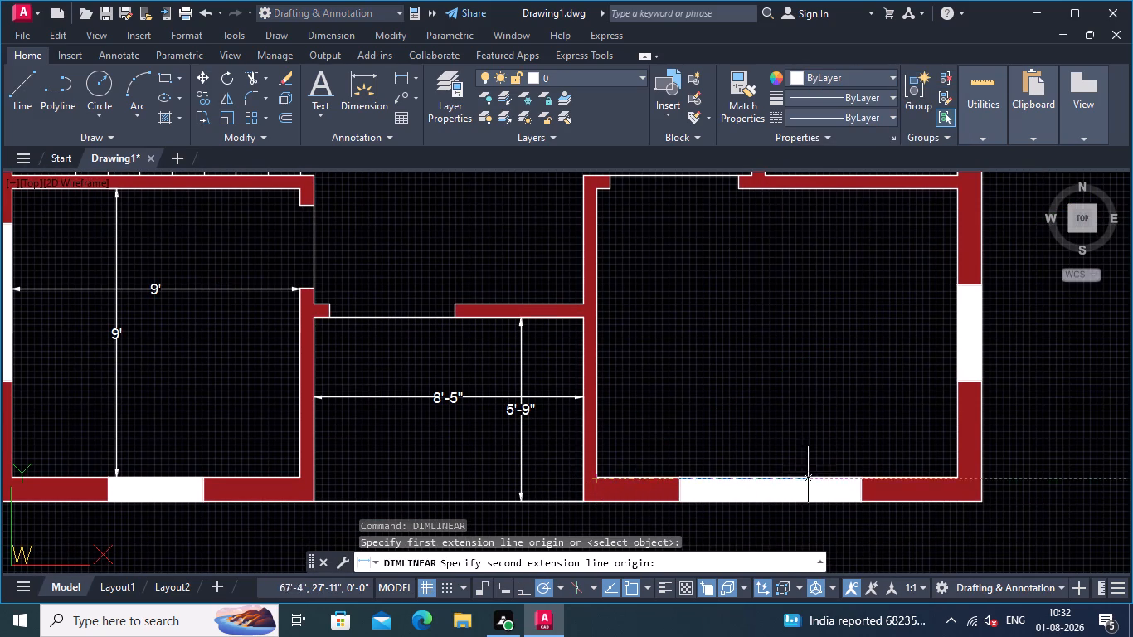
{"action": "left_click", "coordinate": [955, 479]}
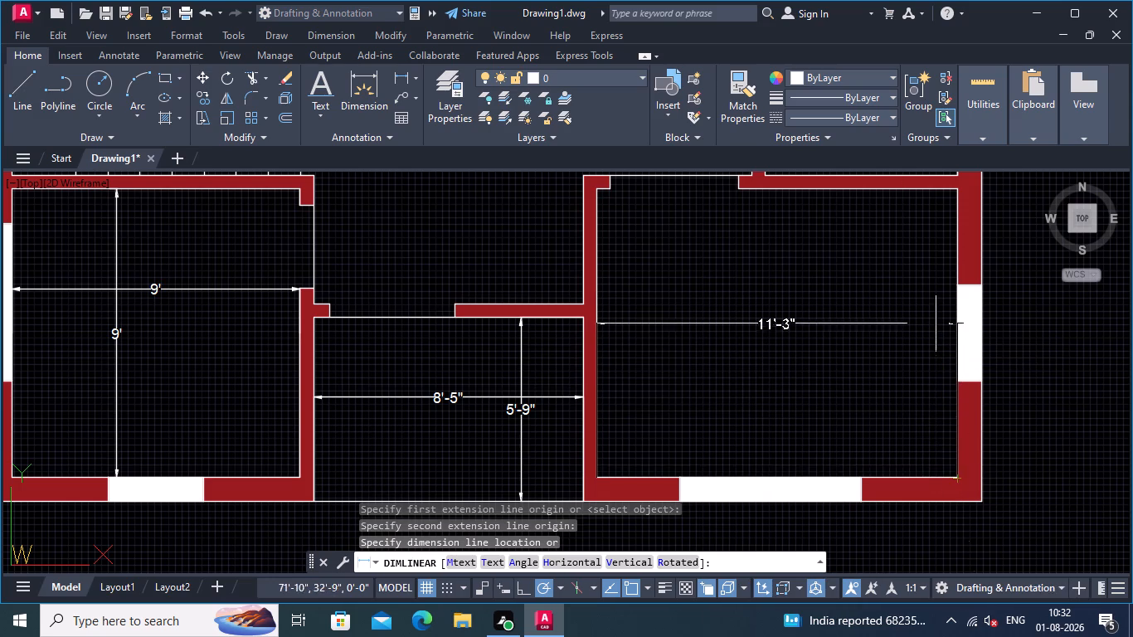
{"action": "left_click", "coordinate": [942, 267]}
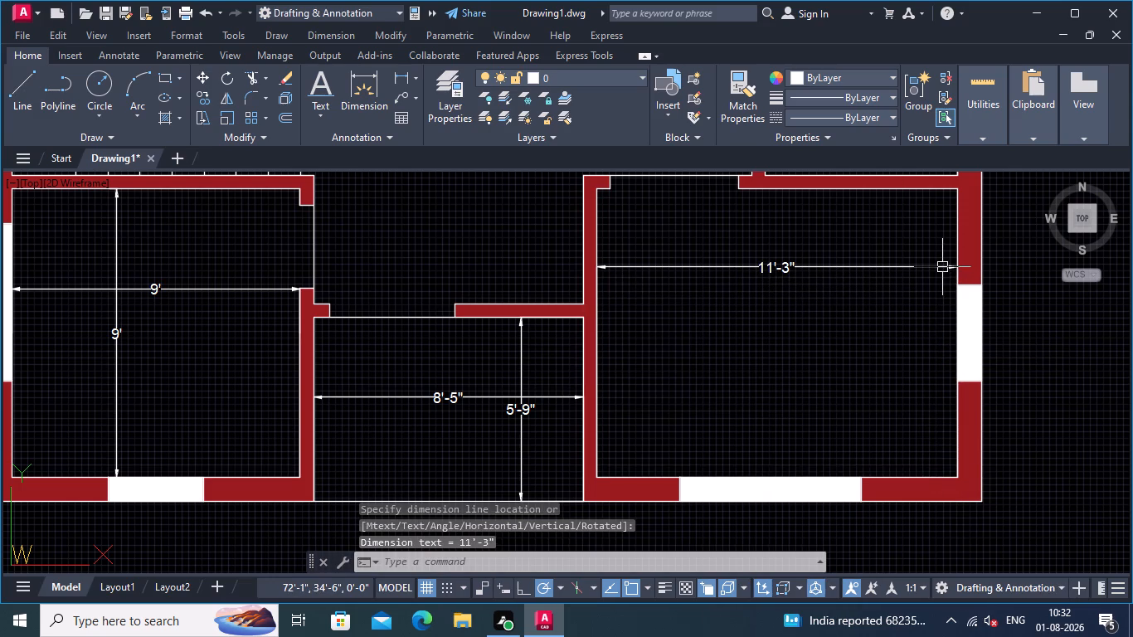
Add a vertical linear dimension inside the lower-right room between the inner faces of its upper and lower walls.
{"action": "right_click_drag", "start_coordinate": [892, 342], "coordinate": [887, 353]}
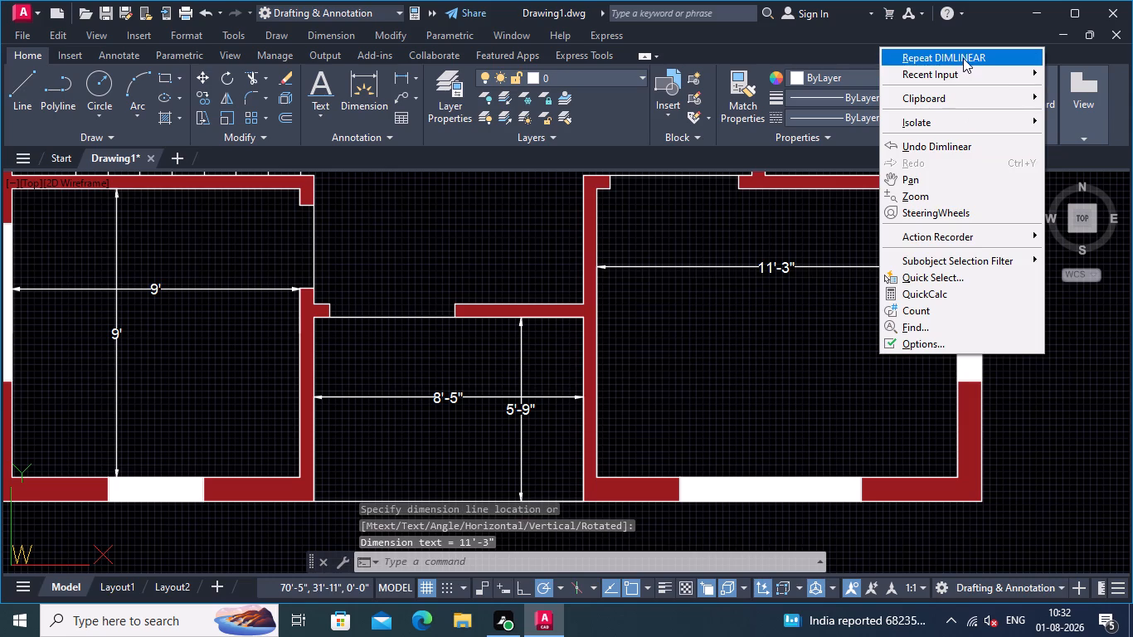
{"action": "left_click", "coordinate": [963, 58]}
{"action": "left_click", "coordinate": [959, 188]}
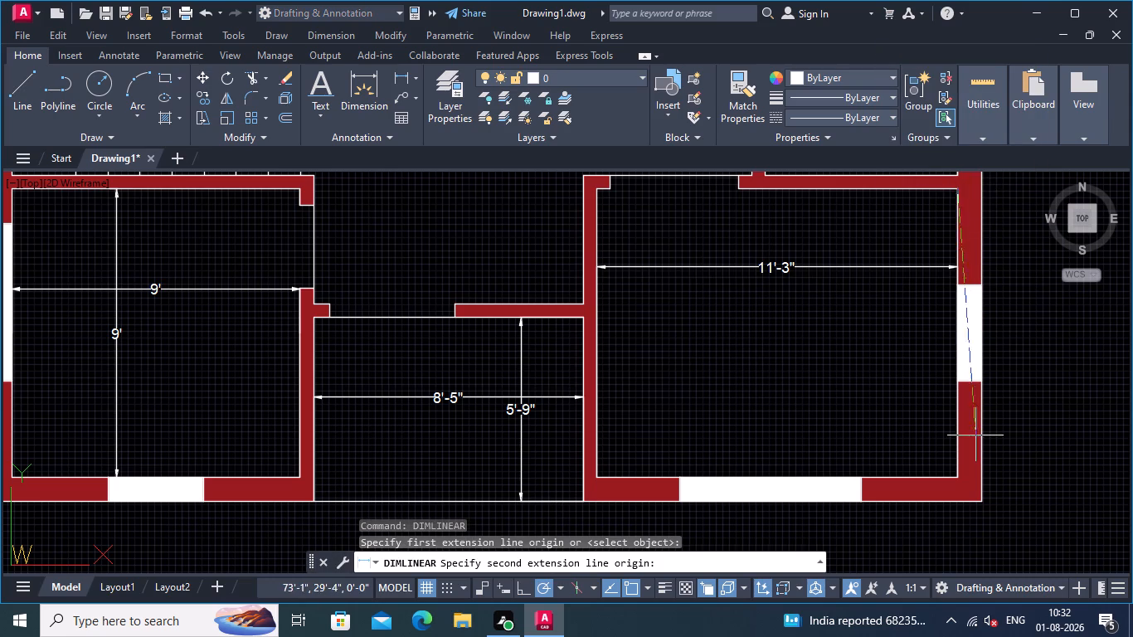
{"action": "left_click", "coordinate": [955, 476]}
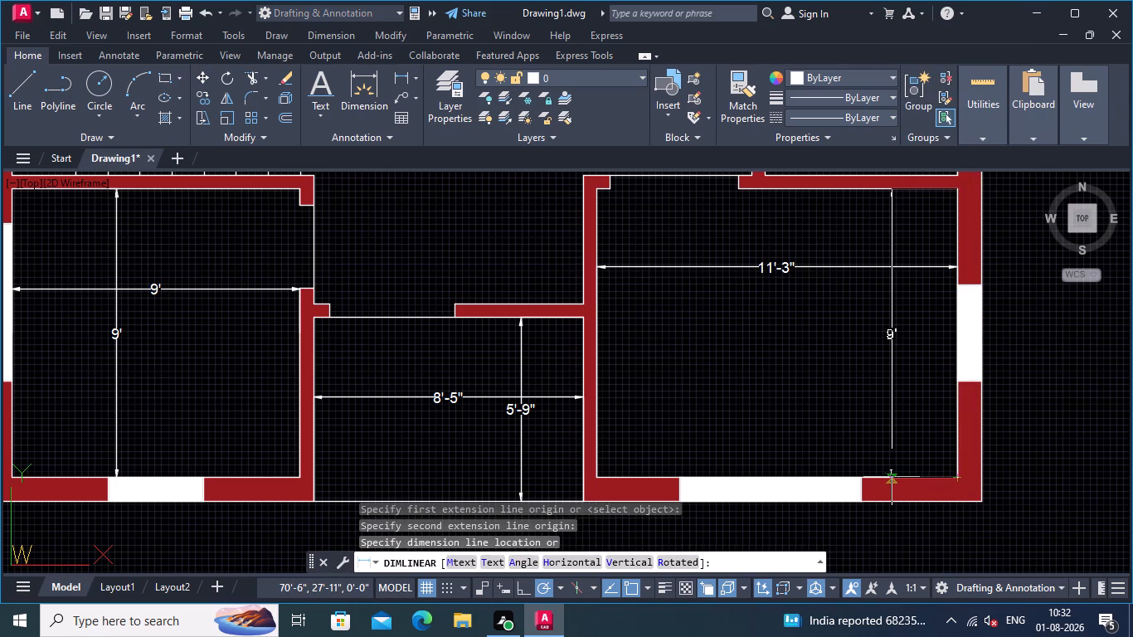
{"action": "left_click", "coordinate": [887, 477]}
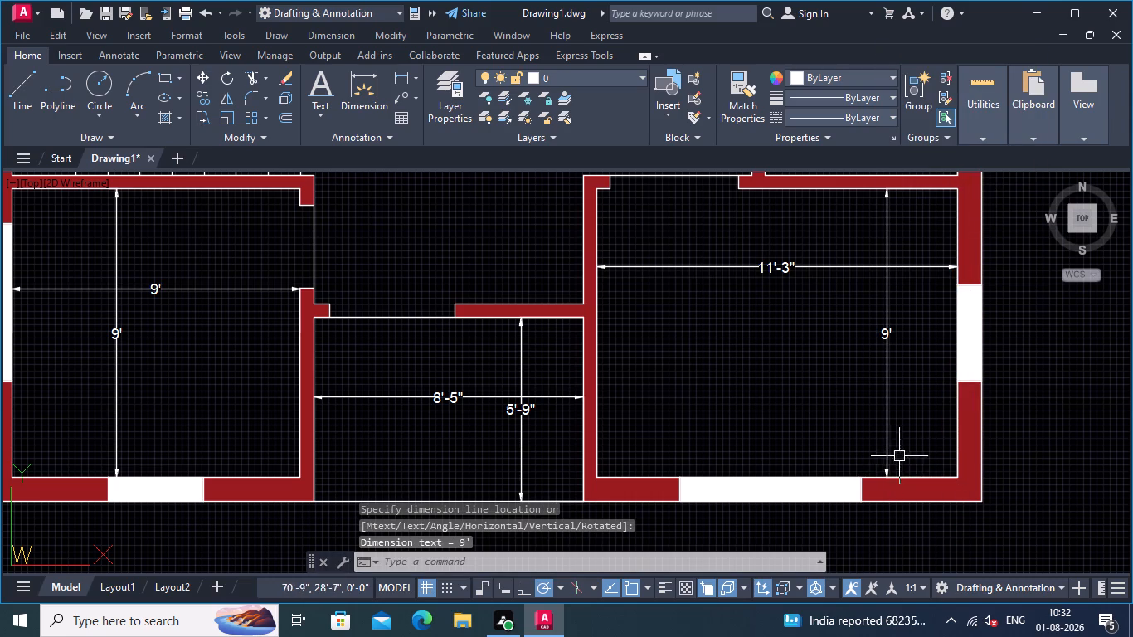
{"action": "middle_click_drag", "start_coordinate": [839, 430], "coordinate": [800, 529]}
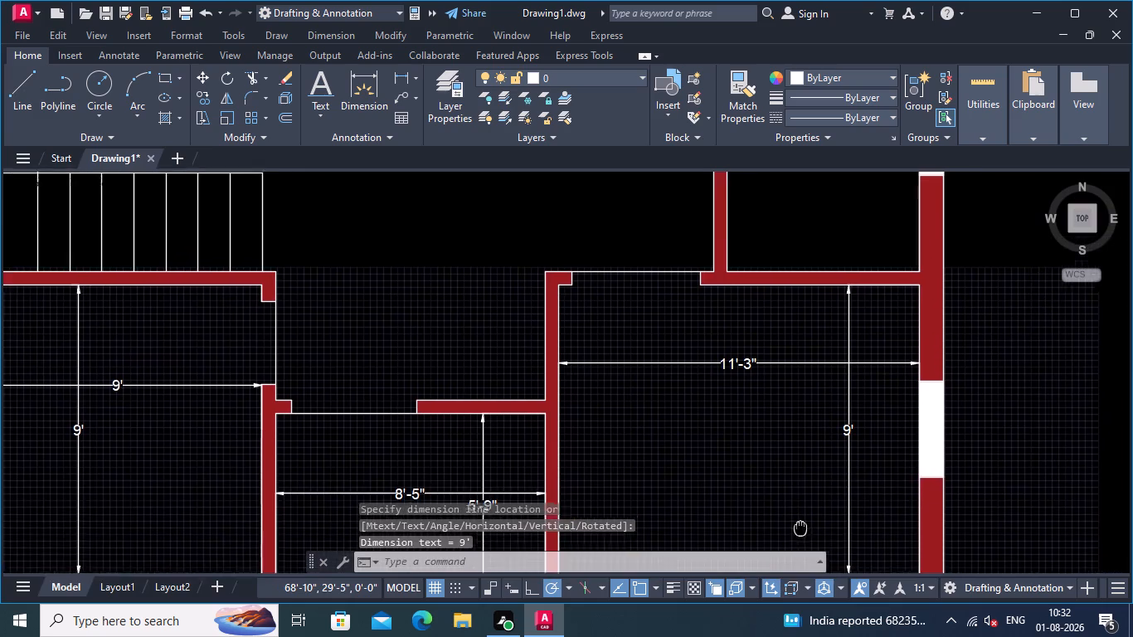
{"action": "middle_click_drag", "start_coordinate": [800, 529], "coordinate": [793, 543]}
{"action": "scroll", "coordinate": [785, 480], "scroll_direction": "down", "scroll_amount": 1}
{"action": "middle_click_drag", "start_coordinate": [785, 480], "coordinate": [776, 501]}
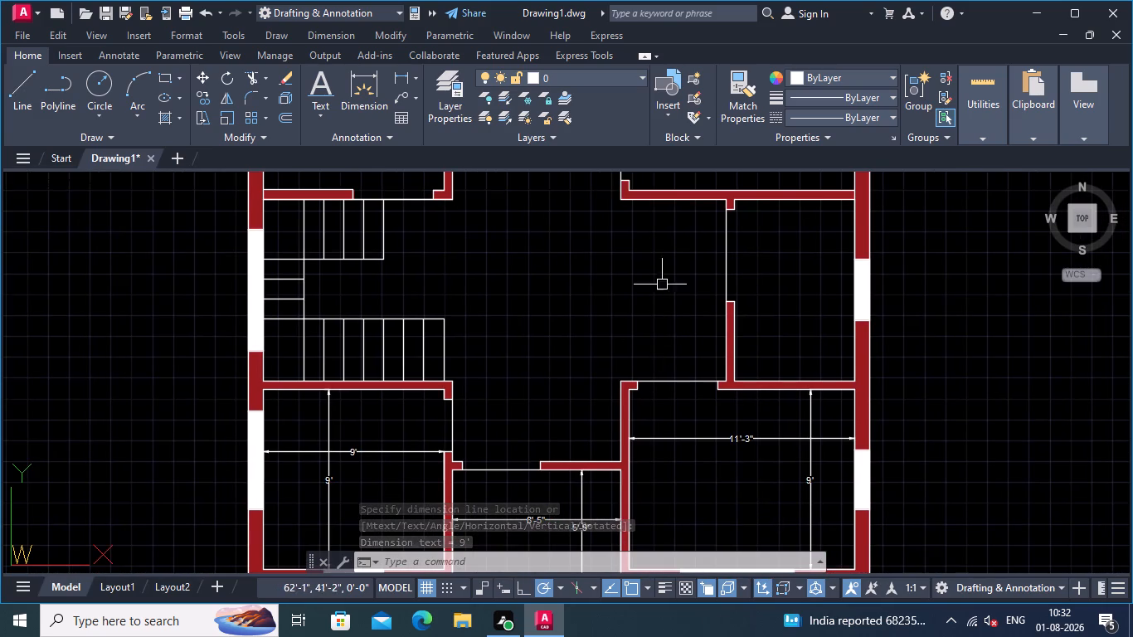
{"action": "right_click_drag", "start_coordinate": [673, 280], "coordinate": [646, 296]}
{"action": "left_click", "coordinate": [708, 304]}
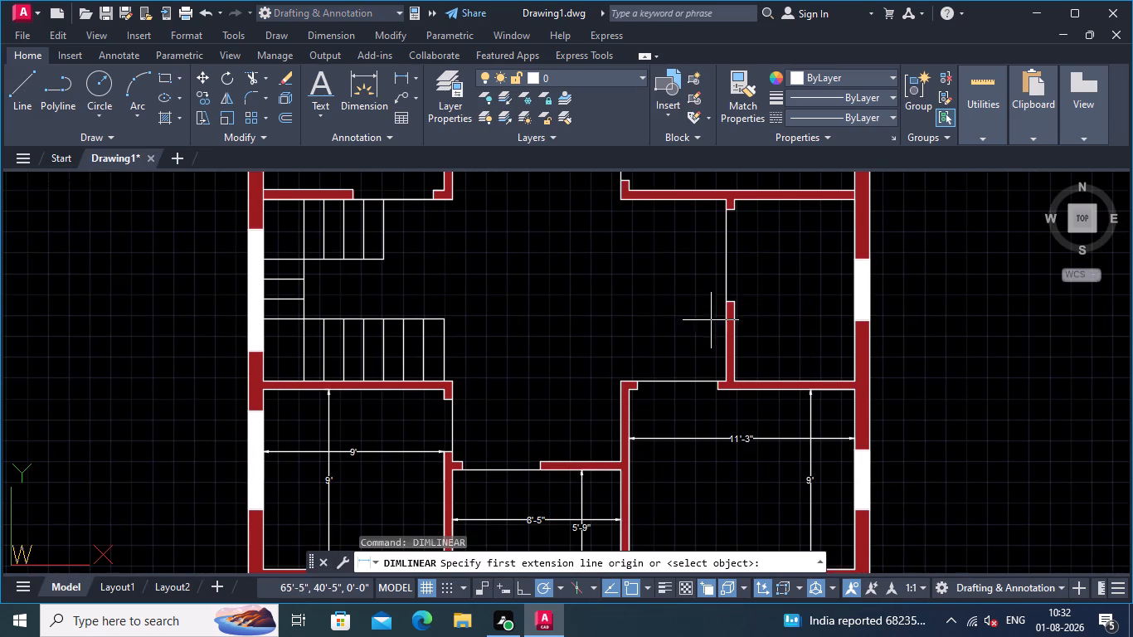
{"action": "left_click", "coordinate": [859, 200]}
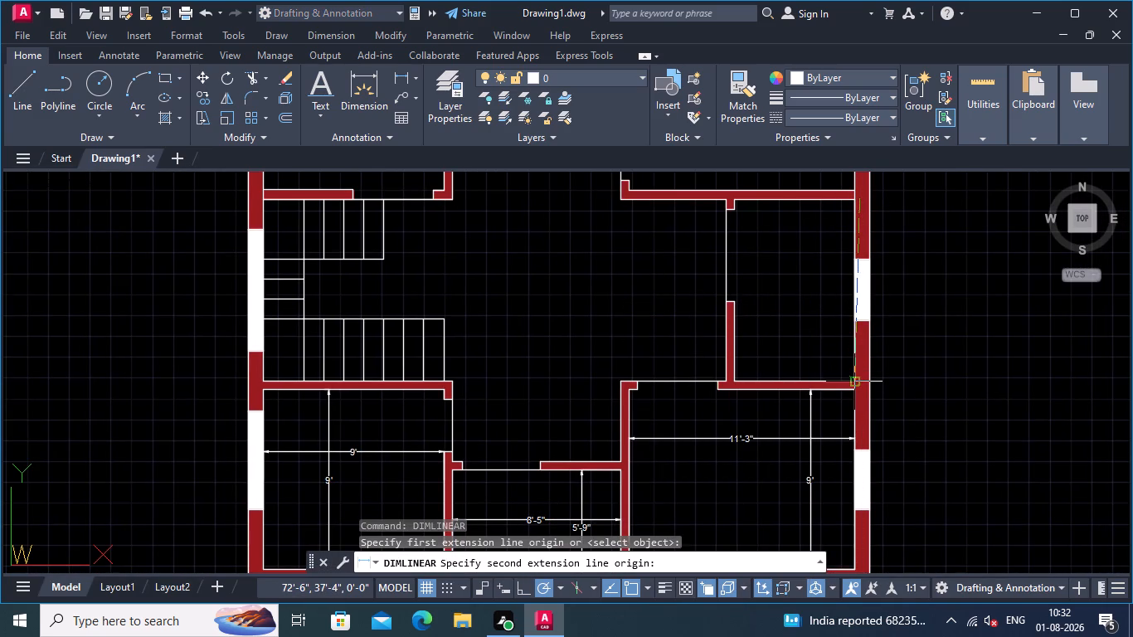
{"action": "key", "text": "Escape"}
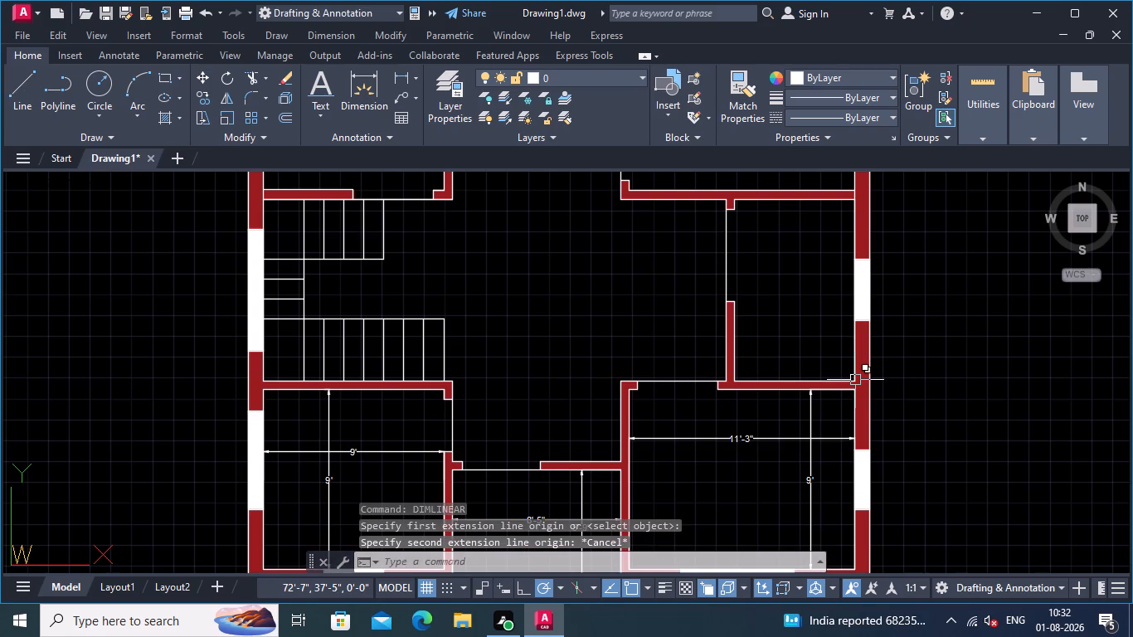
Add a vertical linear dimension inside the small right-middle room between the inner faces of its upper and lower walls.
{"action": "right_click", "coordinate": [804, 286]}
{"action": "left_click", "coordinate": [830, 294]}
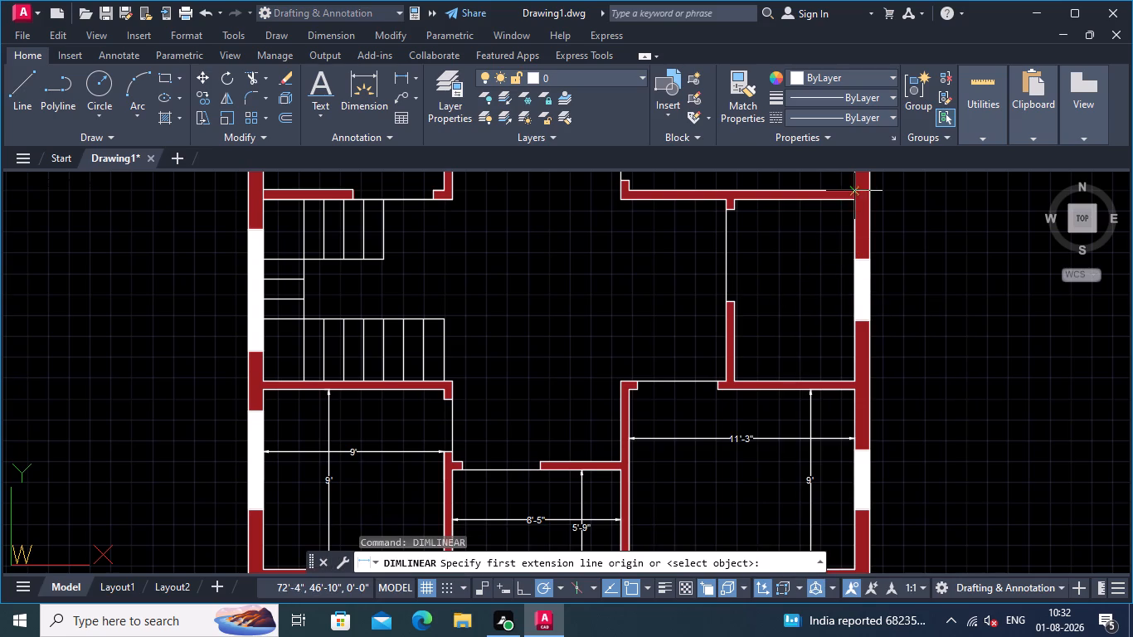
{"action": "left_click", "coordinate": [855, 201]}
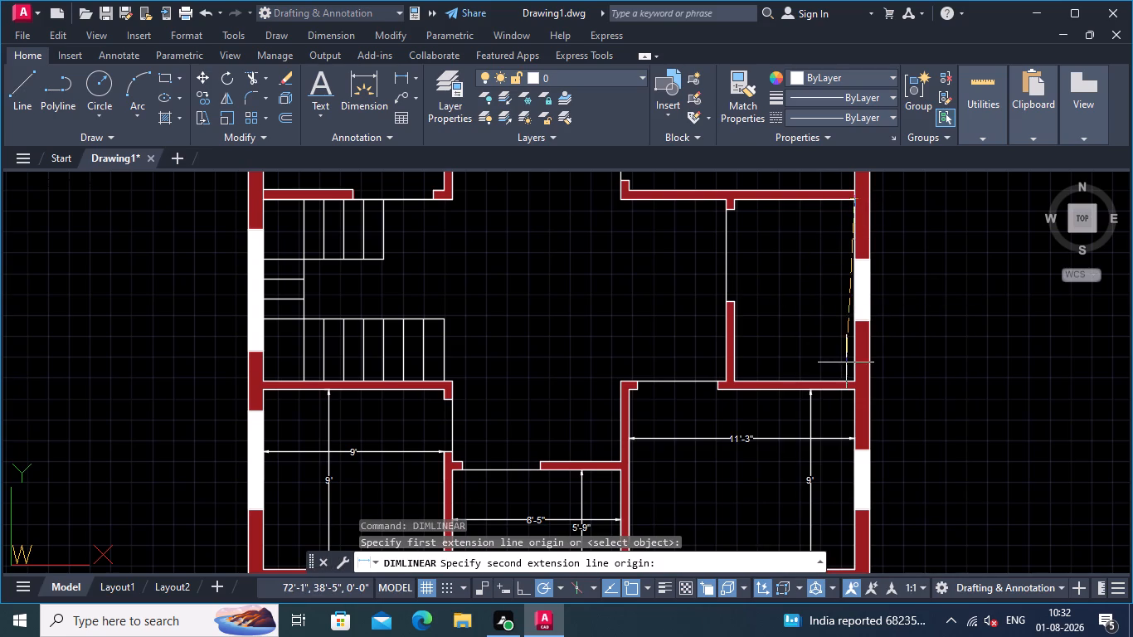
{"action": "left_click", "coordinate": [855, 379]}
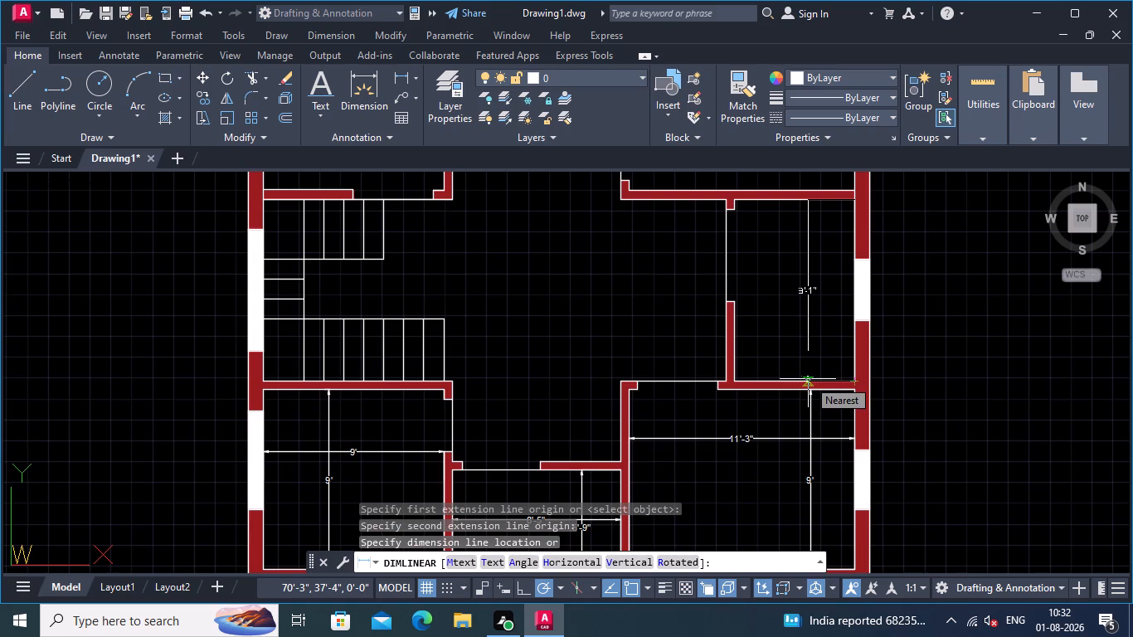
{"action": "scroll", "coordinate": [808, 379], "scroll_direction": "up", "scroll_amount": 2}
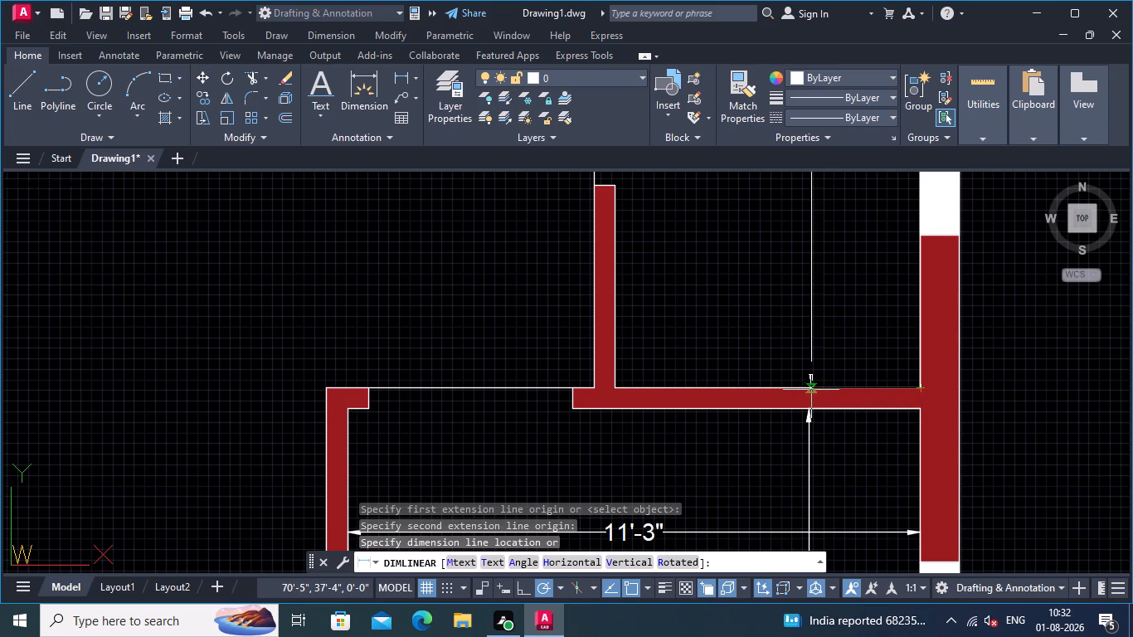
{"action": "left_click", "coordinate": [800, 391]}
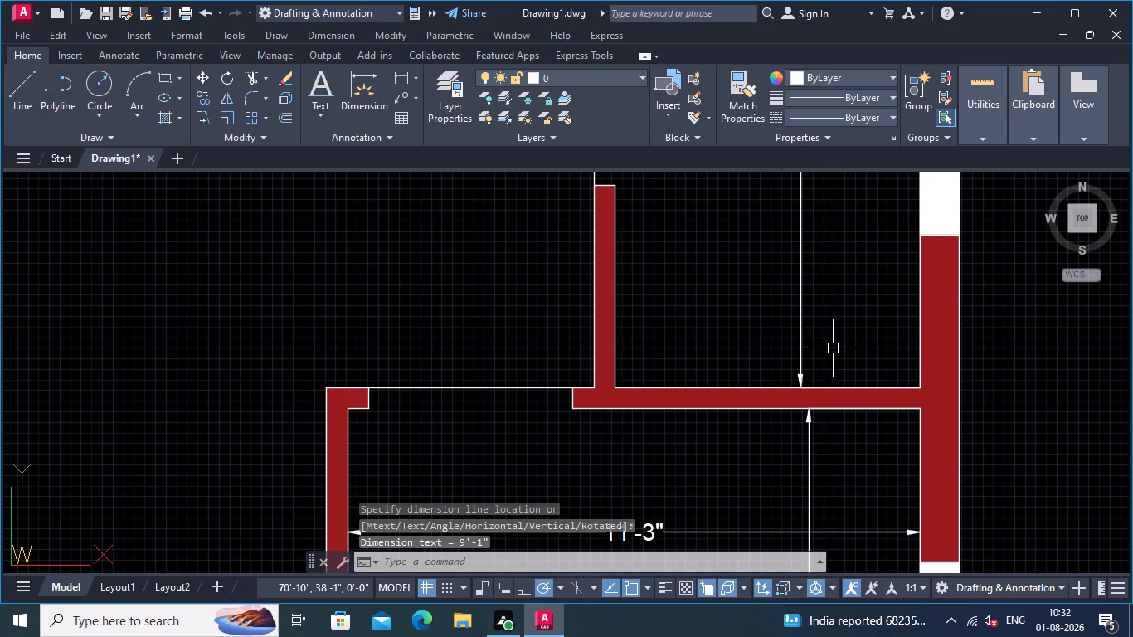
Add a horizontal linear dimension inside the small right-middle room, from its left partition's end corner to the right outer wall's inner face.
{"action": "scroll", "coordinate": [833, 342], "scroll_direction": "down", "scroll_amount": 1}
{"action": "middle_click_drag", "start_coordinate": [833, 341], "coordinate": [827, 377]}
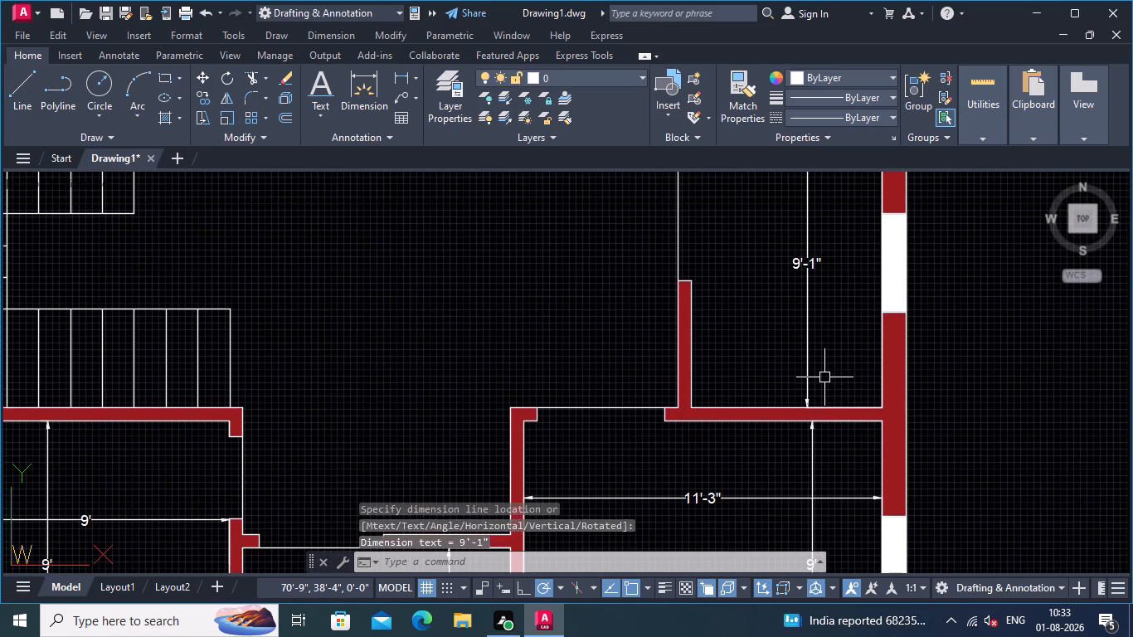
{"action": "middle_click_drag", "start_coordinate": [824, 377], "coordinate": [817, 412]}
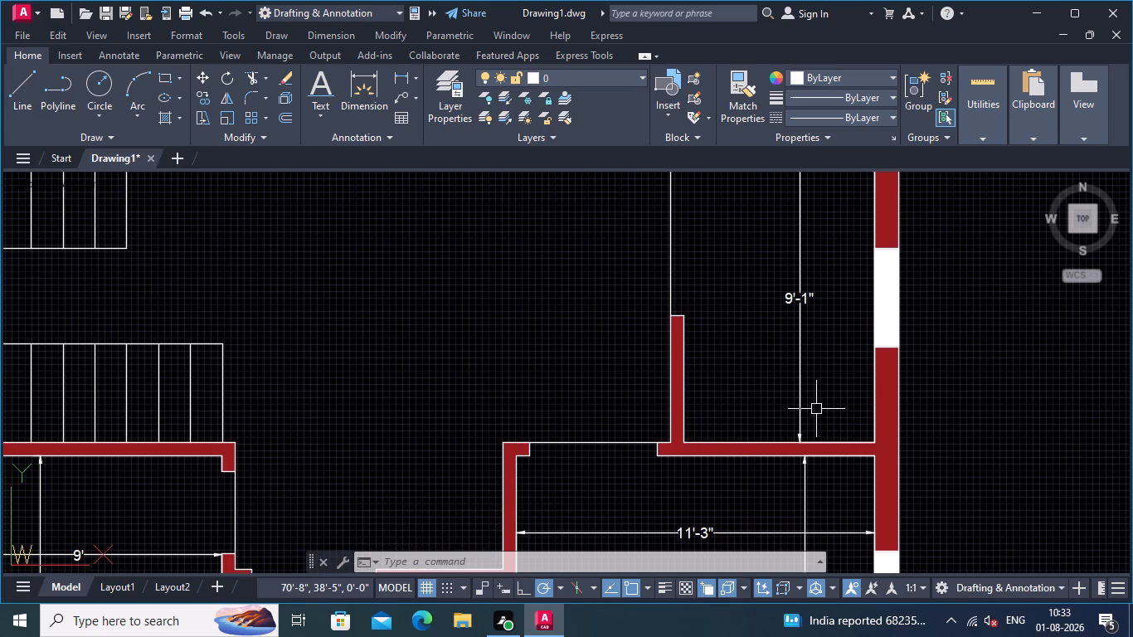
{"action": "right_click", "coordinate": [738, 323]}
{"action": "left_click", "coordinate": [815, 22]}
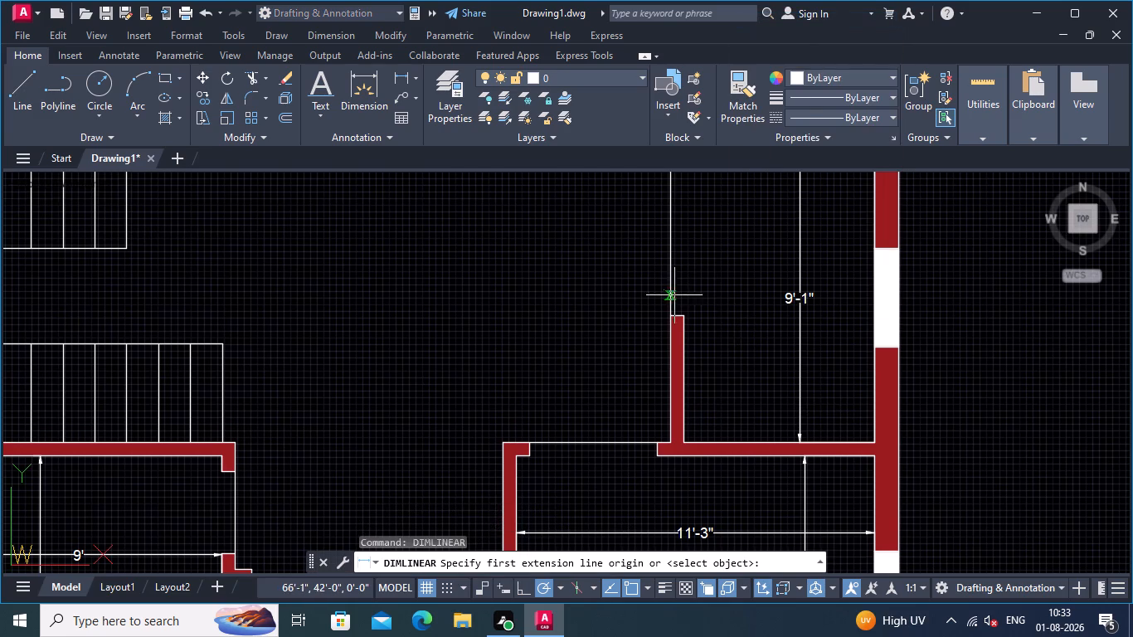
{"action": "scroll", "coordinate": [684, 304], "scroll_direction": "up", "scroll_amount": 1}
{"action": "scroll", "coordinate": [687, 323], "scroll_direction": "down", "scroll_amount": 2}
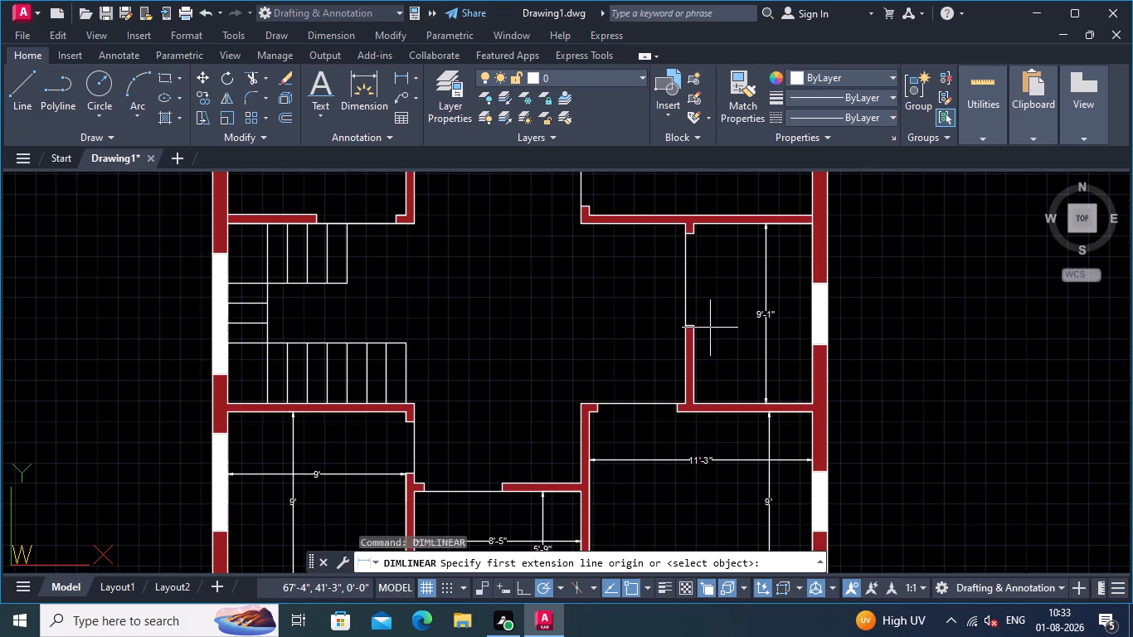
{"action": "scroll", "coordinate": [703, 328], "scroll_direction": "up", "scroll_amount": 1}
{"action": "middle_click_drag", "start_coordinate": [699, 328], "coordinate": [704, 378]}
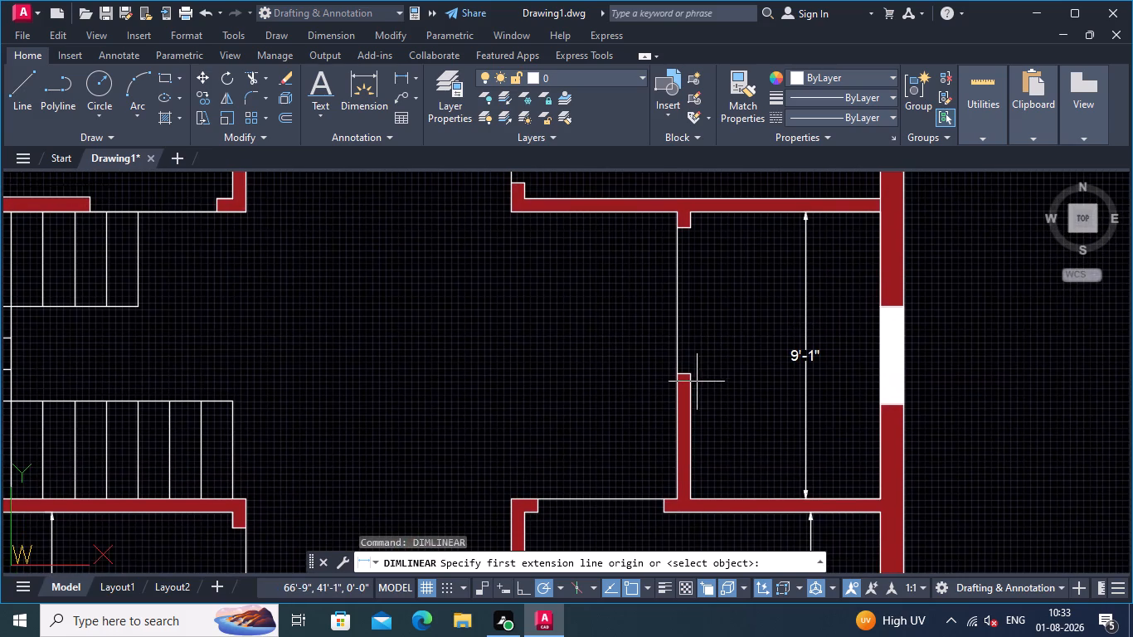
{"action": "left_click", "coordinate": [691, 371]}
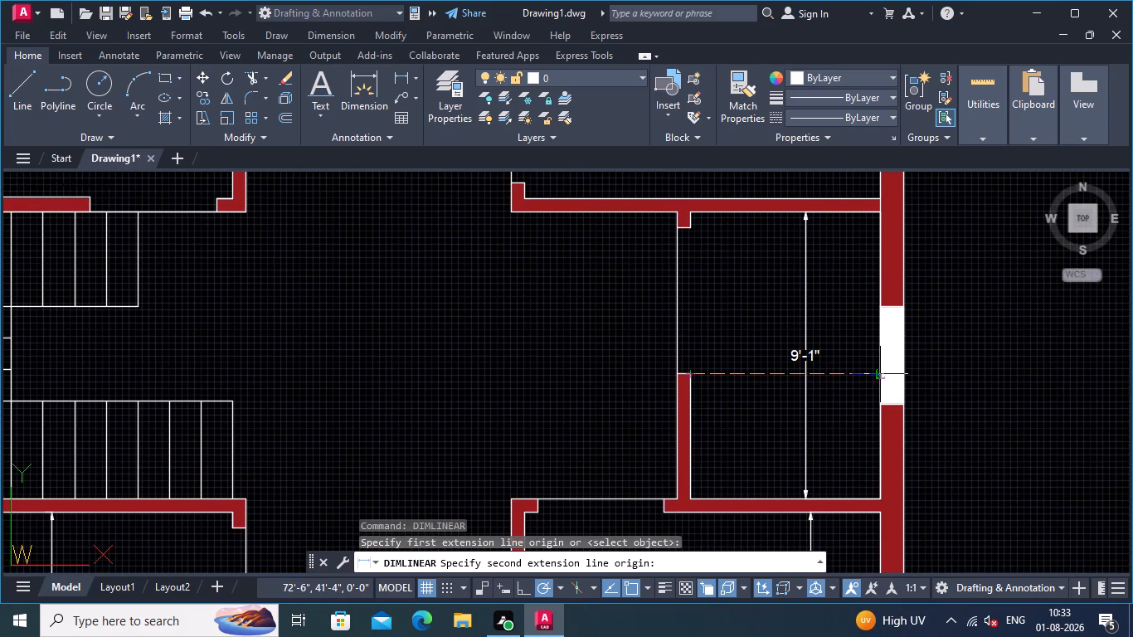
{"action": "left_click", "coordinate": [880, 377]}
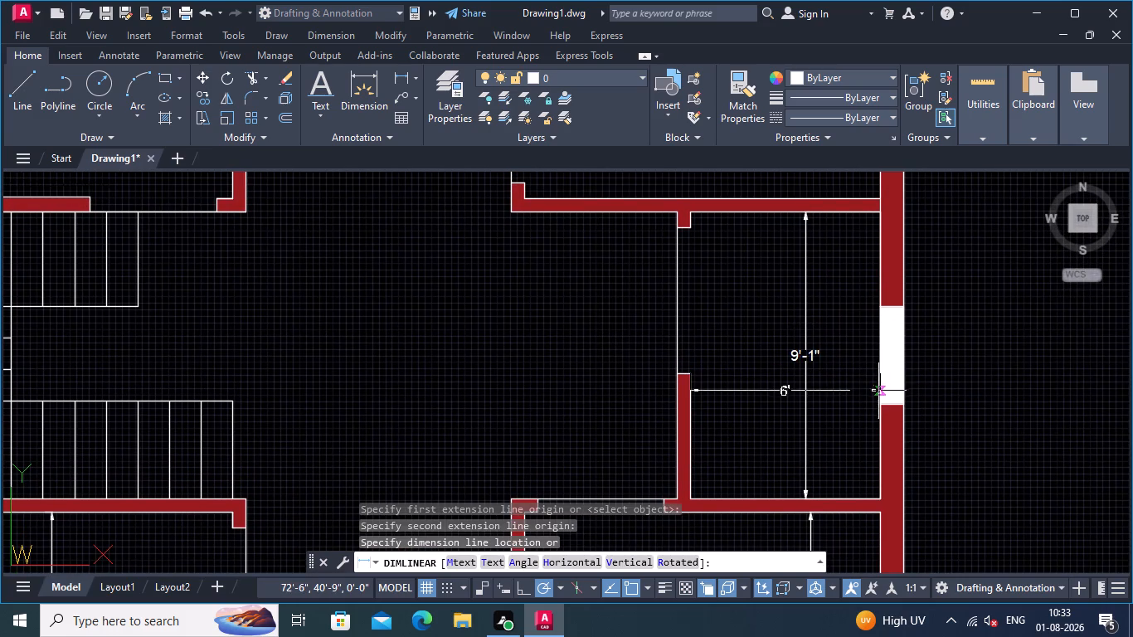
{"action": "left_click", "coordinate": [878, 391]}
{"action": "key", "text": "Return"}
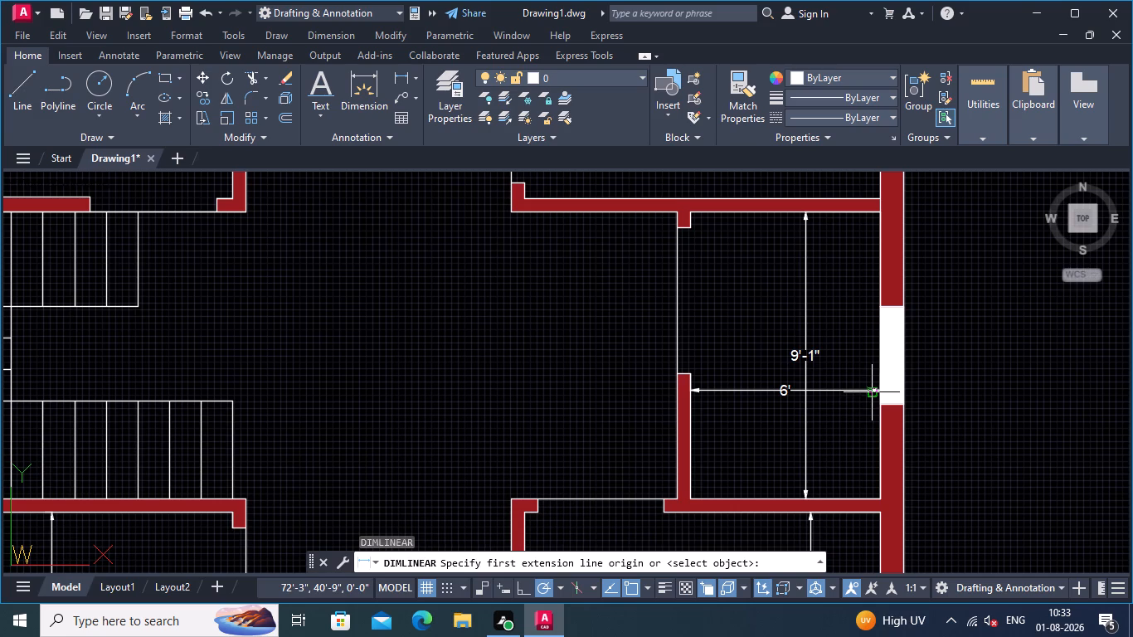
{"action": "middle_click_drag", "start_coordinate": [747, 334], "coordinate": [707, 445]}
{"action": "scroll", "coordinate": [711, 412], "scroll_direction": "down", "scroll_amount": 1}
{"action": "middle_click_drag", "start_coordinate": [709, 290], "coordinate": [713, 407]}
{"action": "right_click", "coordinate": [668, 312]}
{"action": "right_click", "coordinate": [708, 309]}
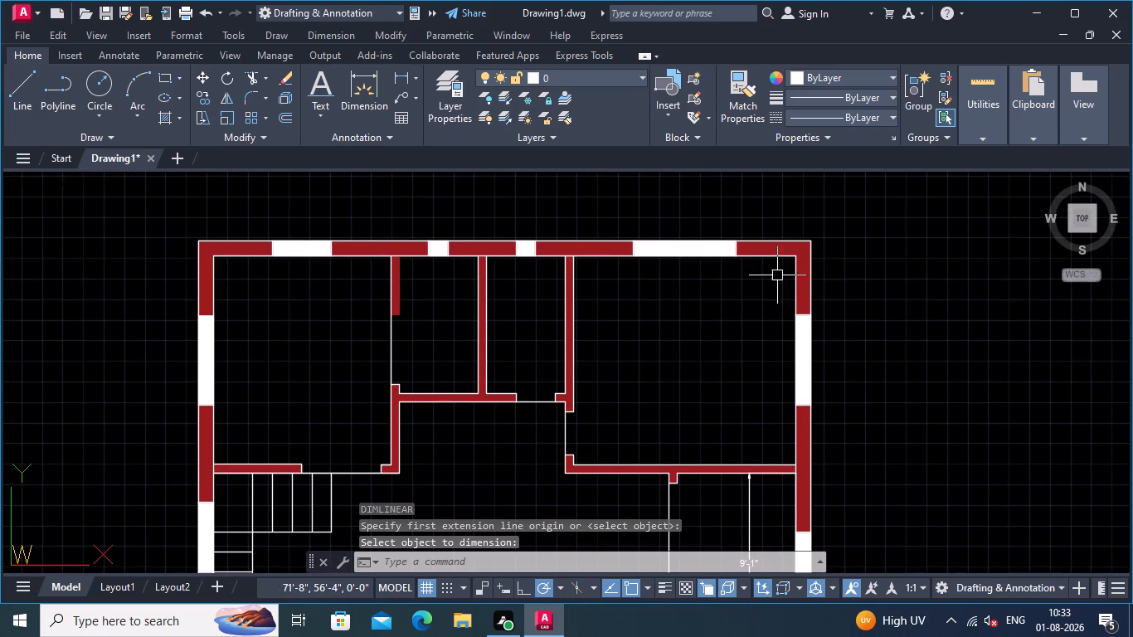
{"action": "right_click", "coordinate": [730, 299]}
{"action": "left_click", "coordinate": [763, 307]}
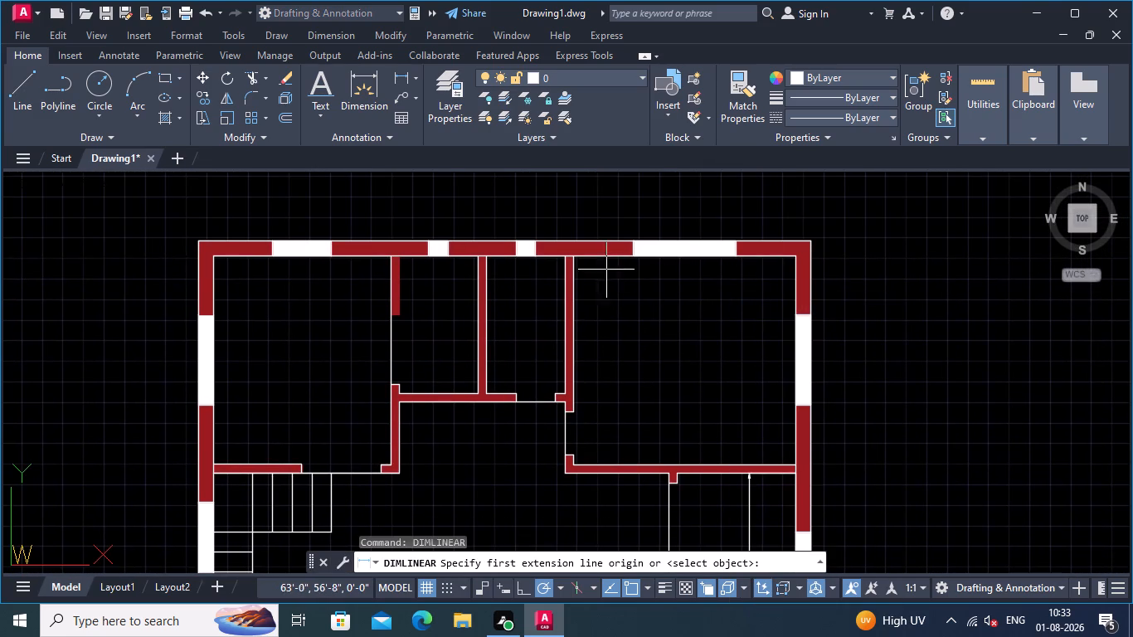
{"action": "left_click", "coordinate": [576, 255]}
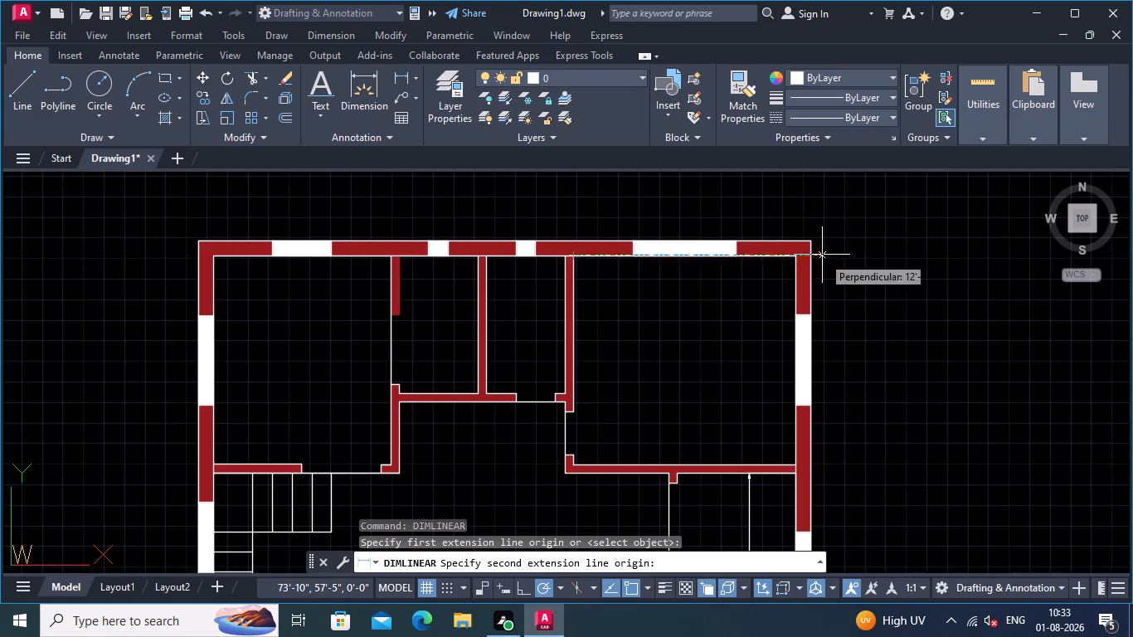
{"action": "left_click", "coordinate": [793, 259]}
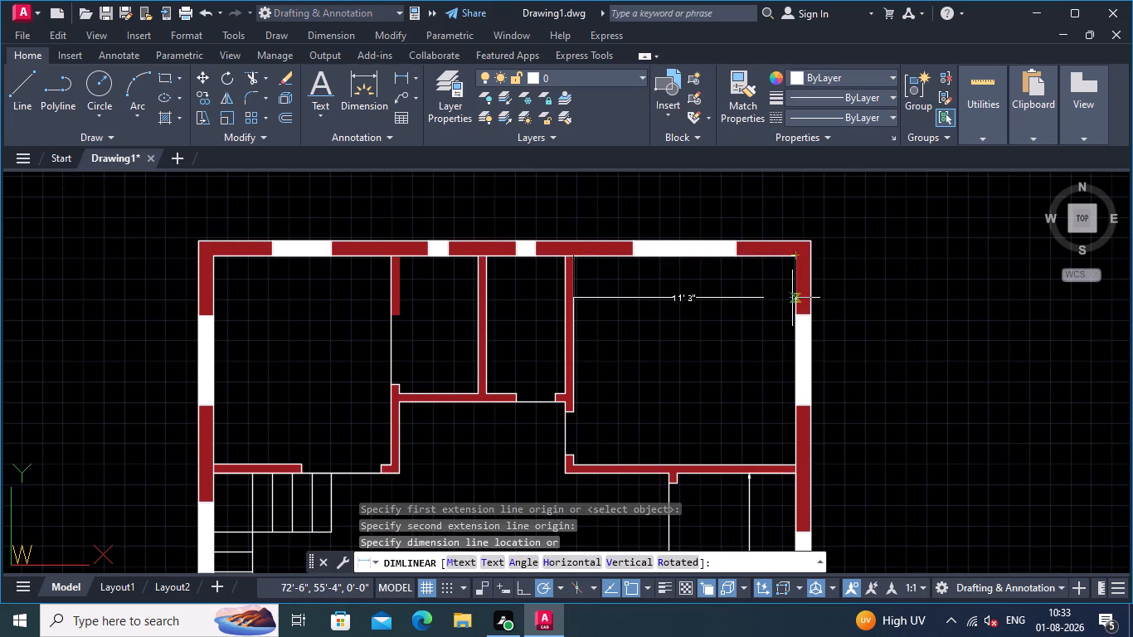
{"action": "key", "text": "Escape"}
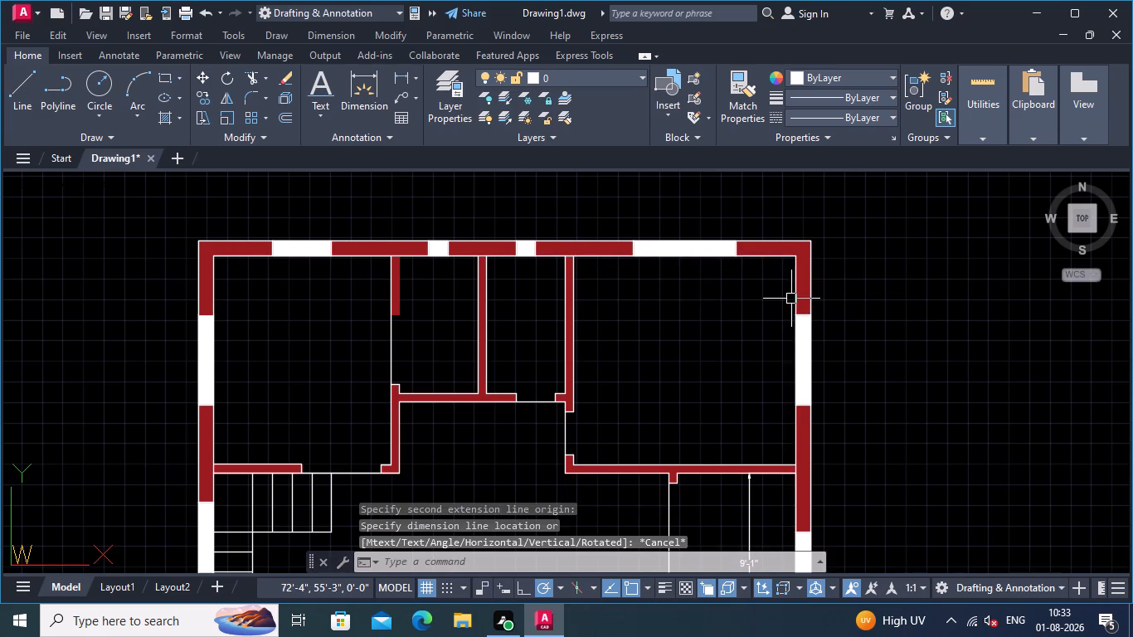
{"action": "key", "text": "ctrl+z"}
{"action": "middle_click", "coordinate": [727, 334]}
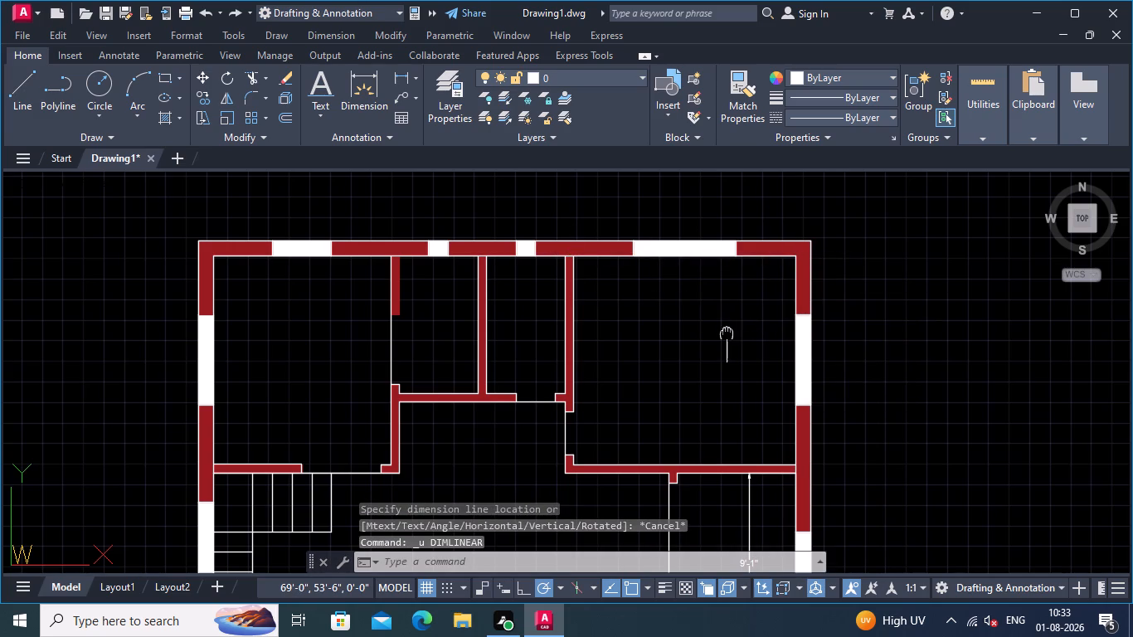
Quick-measure the inner width and height of the upper-right room.
{"action": "left_click", "coordinate": [980, 78]}
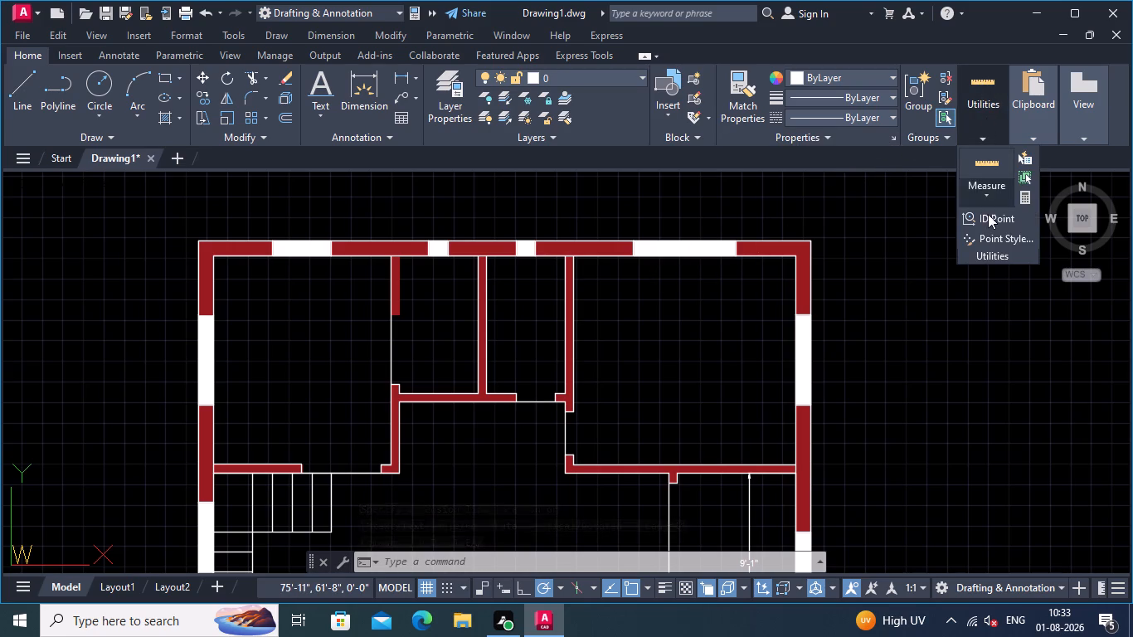
{"action": "left_click", "coordinate": [985, 193]}
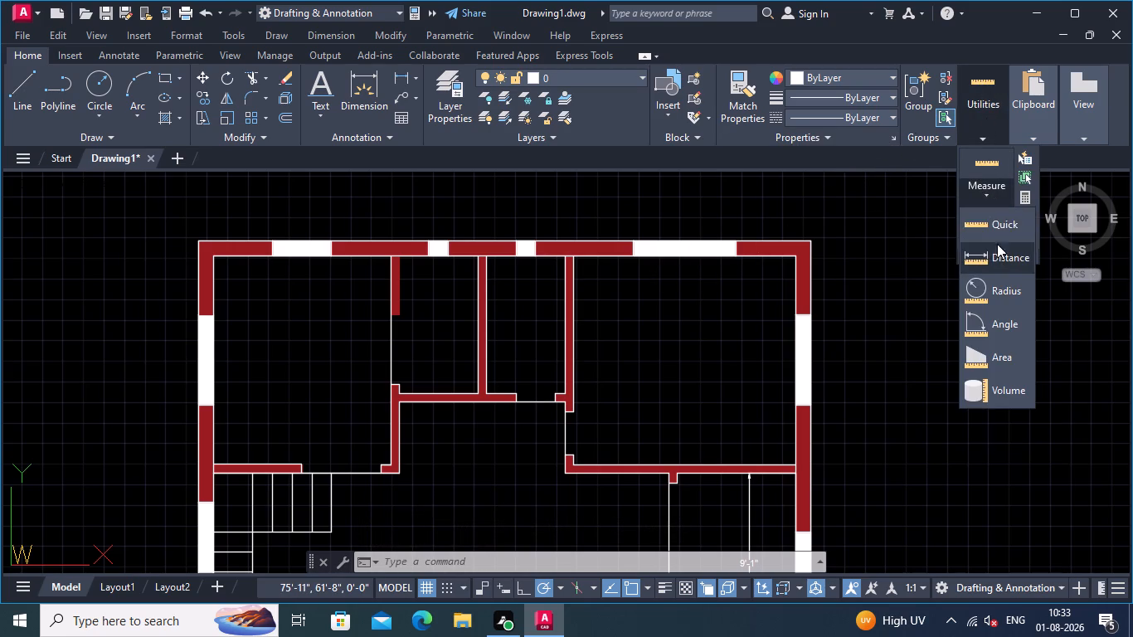
{"action": "left_click", "coordinate": [994, 224]}
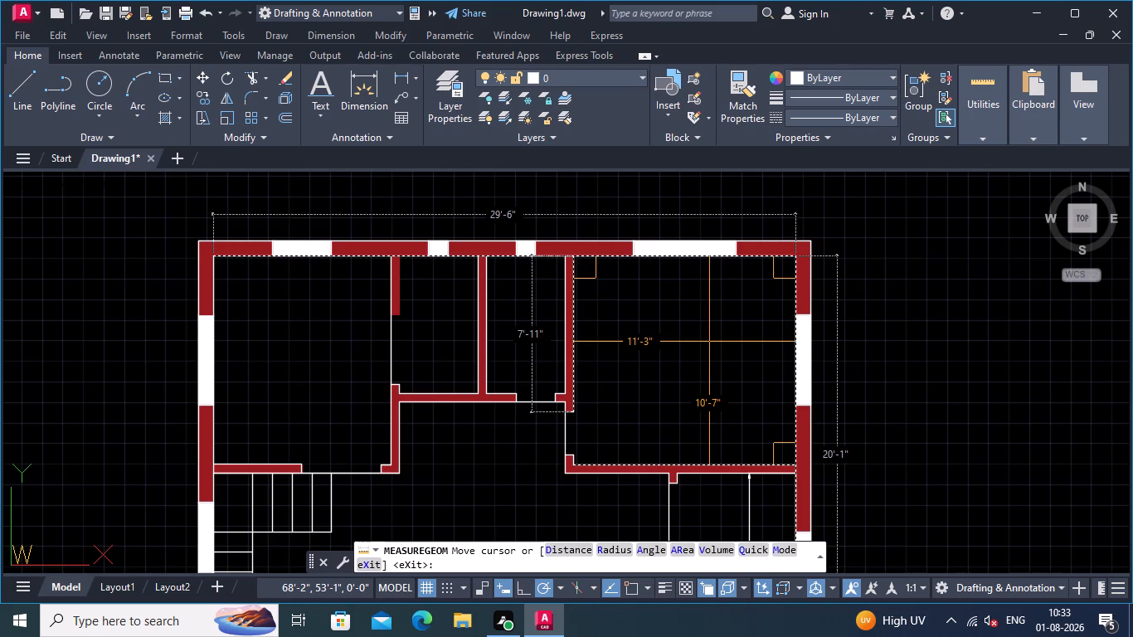
{"action": "left_click", "coordinate": [709, 342]}
{"action": "key", "text": "Escape"}
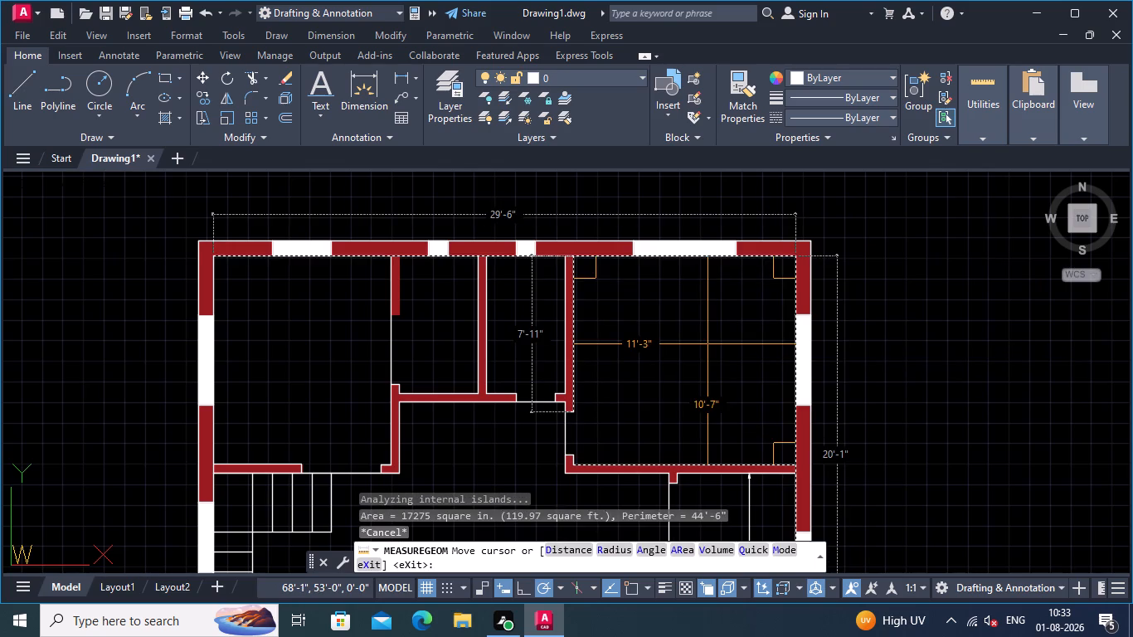
{"action": "key", "text": "Escape"}
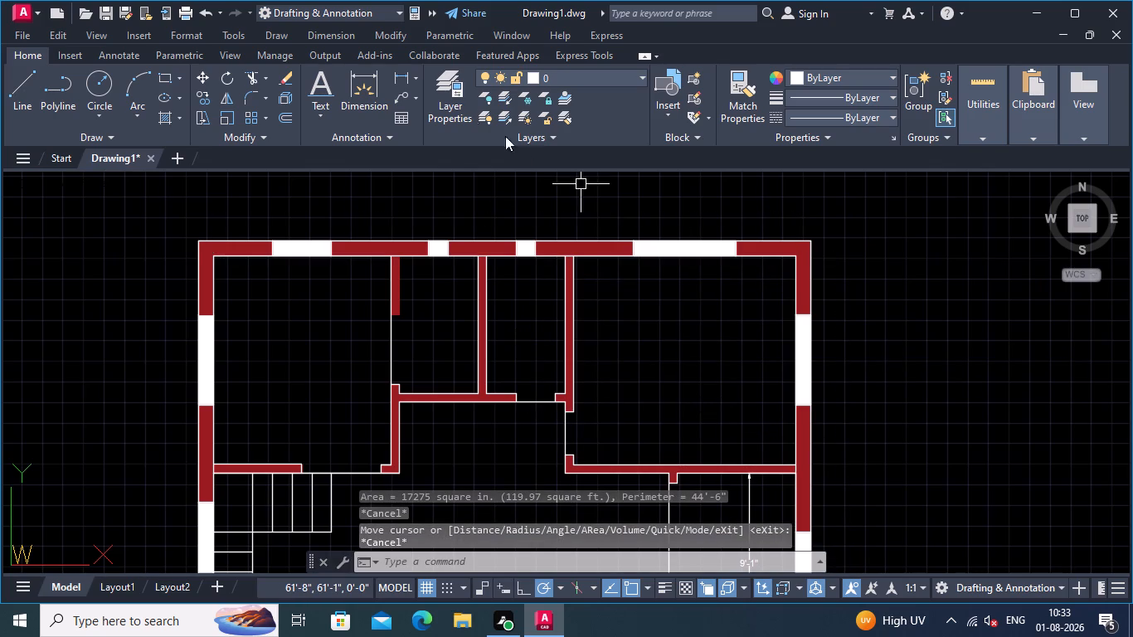
Add a horizontal linear dimension near the top of the upper-right room, between the inner faces of its left and right walls.
{"action": "left_click", "coordinate": [397, 71]}
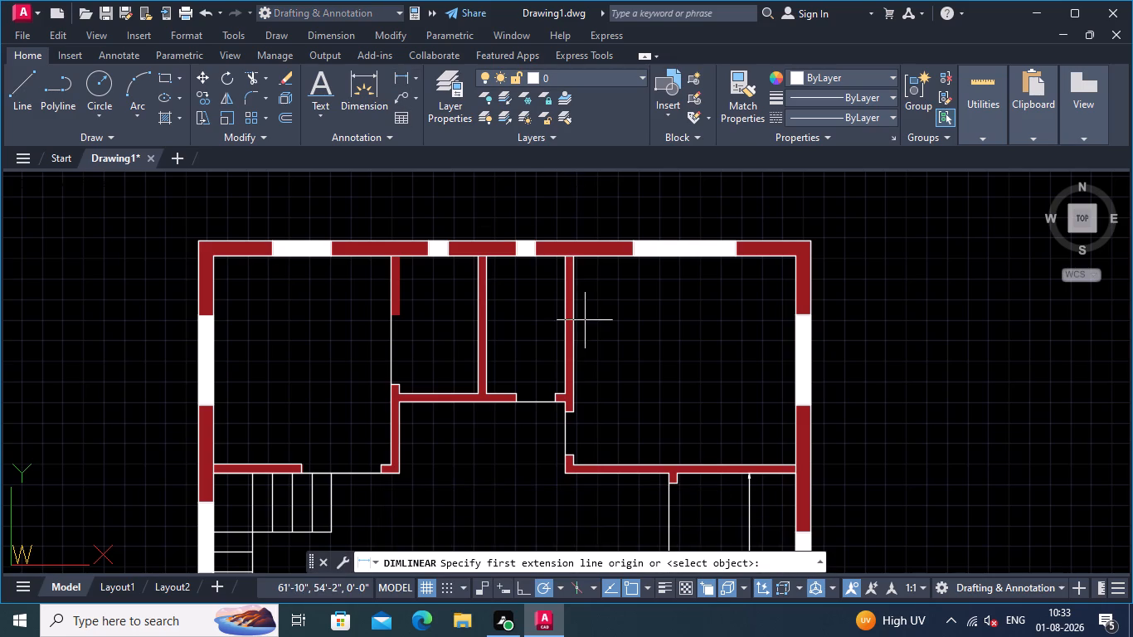
{"action": "scroll", "coordinate": [586, 320], "scroll_direction": "up", "scroll_amount": 2}
{"action": "middle_click_drag", "start_coordinate": [586, 320], "coordinate": [631, 435]}
{"action": "left_click", "coordinate": [595, 270]}
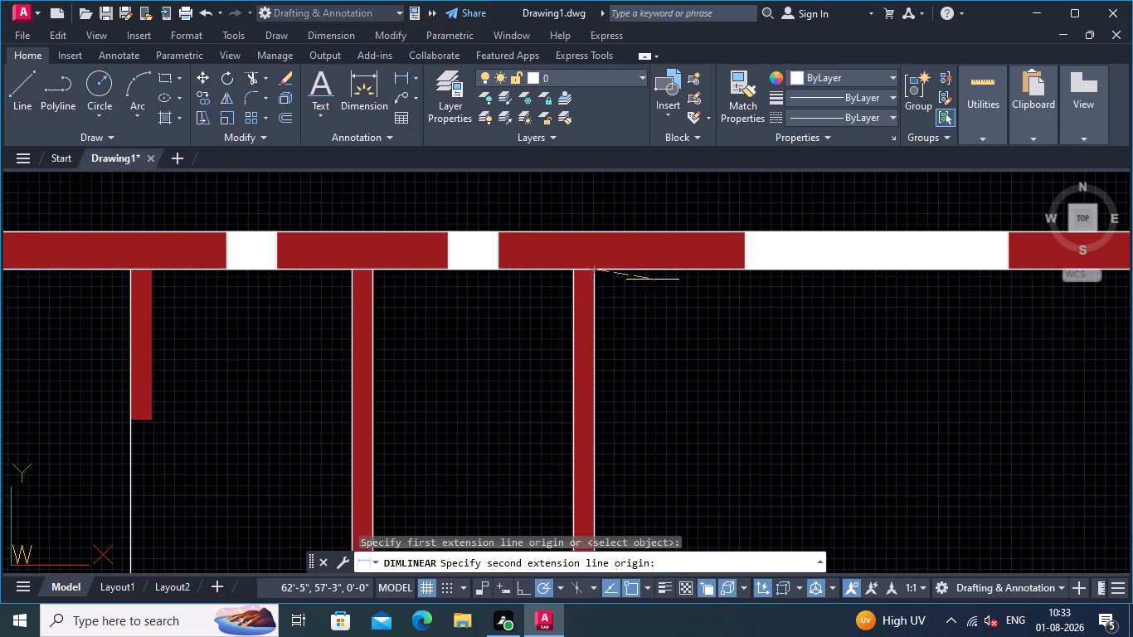
{"action": "middle_click_drag", "start_coordinate": [696, 316], "coordinate": [373, 269]}
{"action": "scroll", "coordinate": [430, 266], "scroll_direction": "down", "scroll_amount": 1}
{"action": "scroll", "coordinate": [676, 236], "scroll_direction": "up", "scroll_amount": 1}
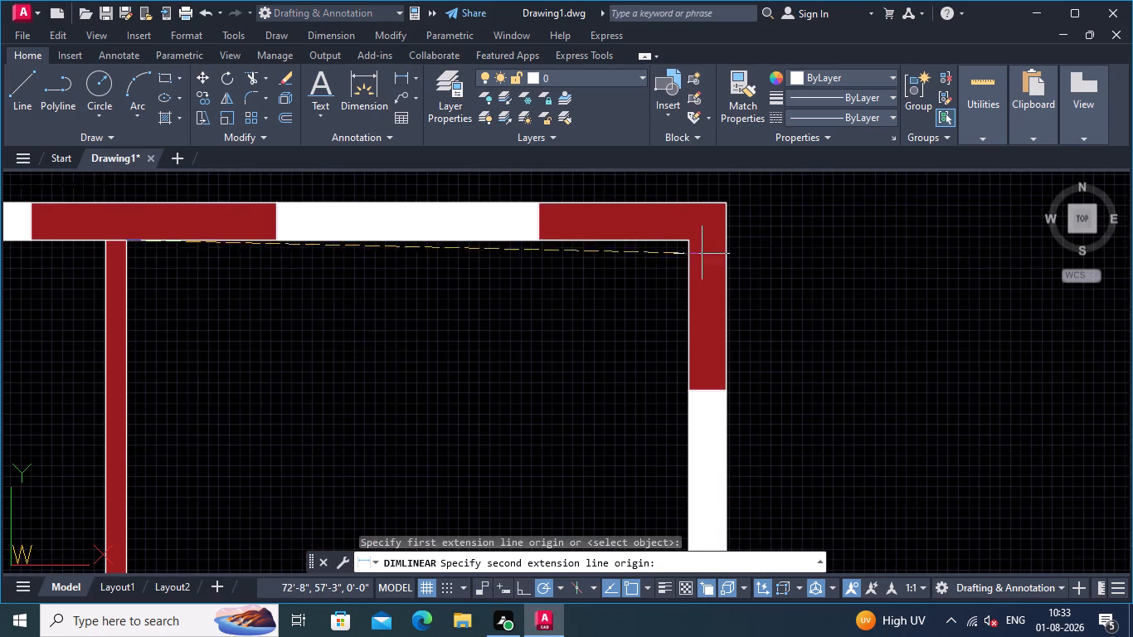
{"action": "left_click", "coordinate": [690, 239]}
{"action": "middle_click_drag", "start_coordinate": [660, 354], "coordinate": [693, 284]}
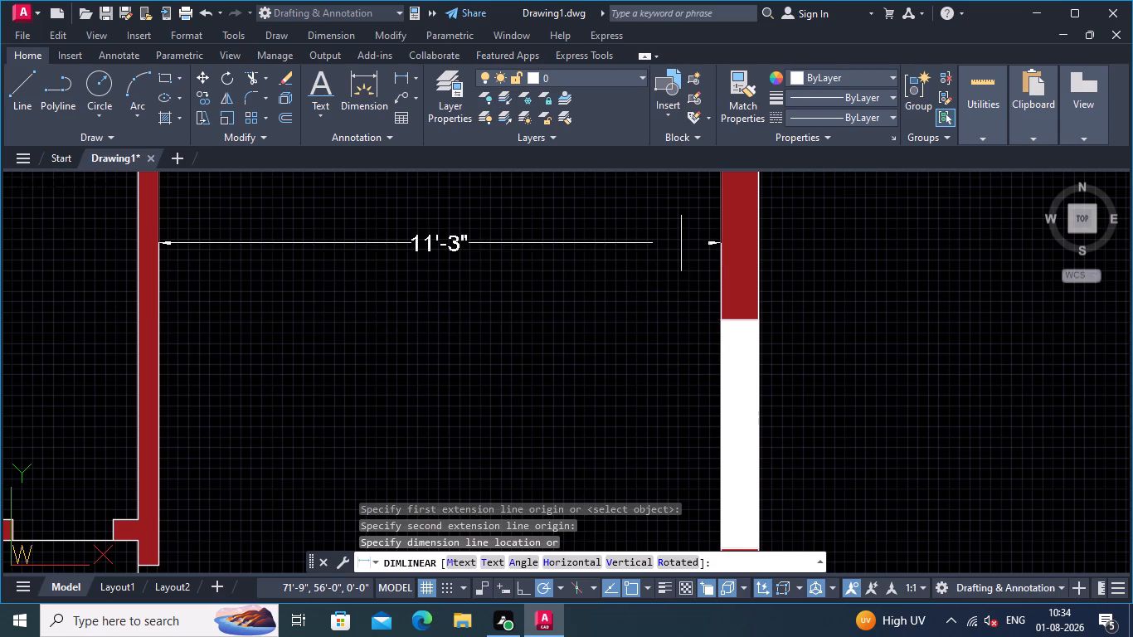
{"action": "left_click", "coordinate": [681, 241]}
Add a vertical linear dimension inside the upper-right room between the inner faces of its upper and lower walls.
{"action": "right_click", "coordinate": [622, 294]}
{"action": "left_click", "coordinate": [689, 298]}
{"action": "middle_click_drag", "start_coordinate": [616, 309], "coordinate": [580, 455]}
{"action": "left_click", "coordinate": [683, 316]}
{"action": "middle_click_drag", "start_coordinate": [654, 413], "coordinate": [669, 167]}
{"action": "scroll", "coordinate": [676, 309], "scroll_direction": "down", "scroll_amount": 1}
{"action": "scroll", "coordinate": [676, 401], "scroll_direction": "down", "scroll_amount": 1}
{"action": "middle_click_drag", "start_coordinate": [684, 350], "coordinate": [680, 330]}
{"action": "middle_click_drag", "start_coordinate": [666, 472], "coordinate": [665, 386]}
{"action": "scroll", "coordinate": [678, 353], "scroll_direction": "up", "scroll_amount": 2}
{"action": "left_click", "coordinate": [677, 348]}
{"action": "scroll", "coordinate": [556, 342], "scroll_direction": "down", "scroll_amount": 2}
{"action": "middle_click_drag", "start_coordinate": [556, 341], "coordinate": [653, 357]}
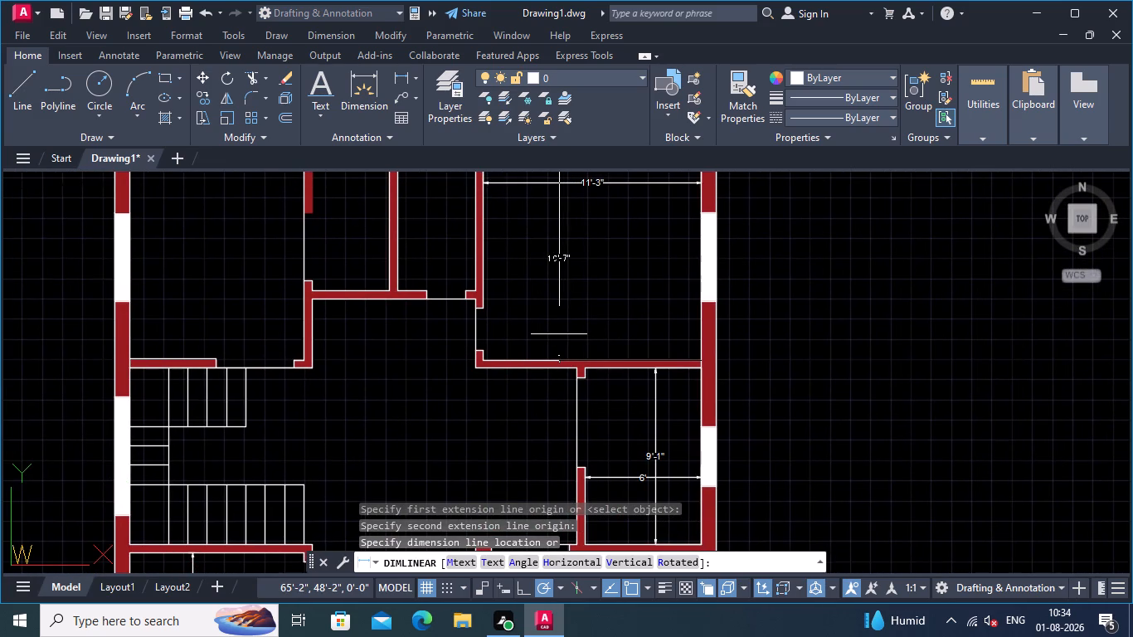
{"action": "left_click", "coordinate": [559, 334]}
Add a horizontal linear dimension in the narrow room left of the upper-right room, between its side walls, measured from the lower corners.
{"action": "middle_click_drag", "start_coordinate": [610, 294], "coordinate": [678, 351]}
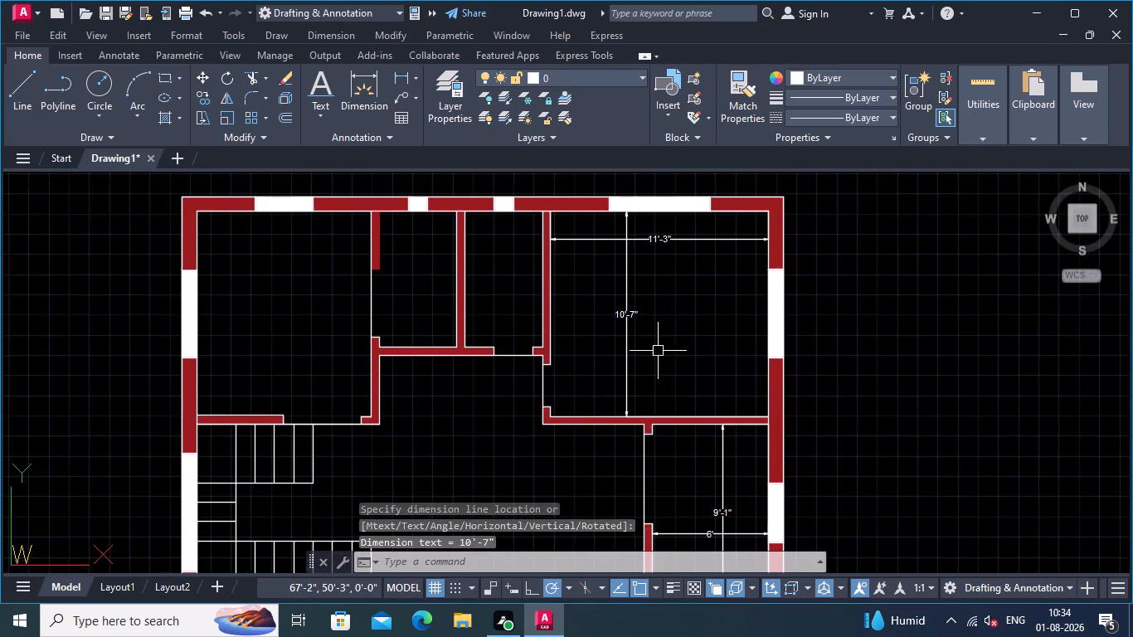
{"action": "middle_click_drag", "start_coordinate": [658, 351], "coordinate": [819, 362]}
{"action": "right_click_drag", "start_coordinate": [664, 294], "coordinate": [664, 284]}
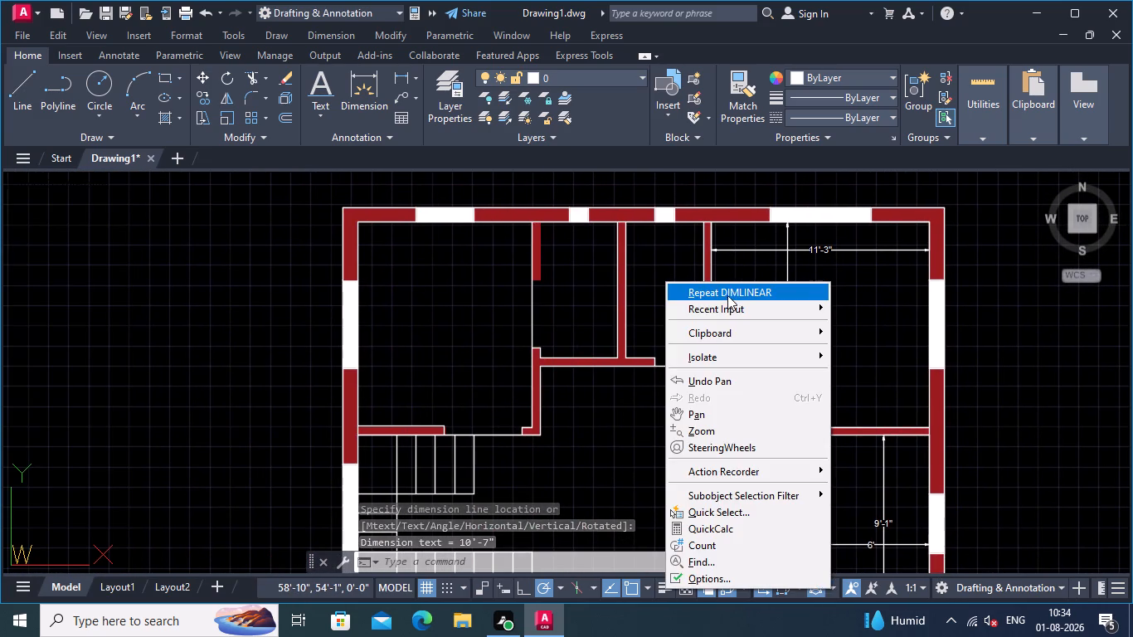
{"action": "left_click", "coordinate": [726, 294]}
{"action": "scroll", "coordinate": [607, 348], "scroll_direction": "up", "scroll_amount": 2}
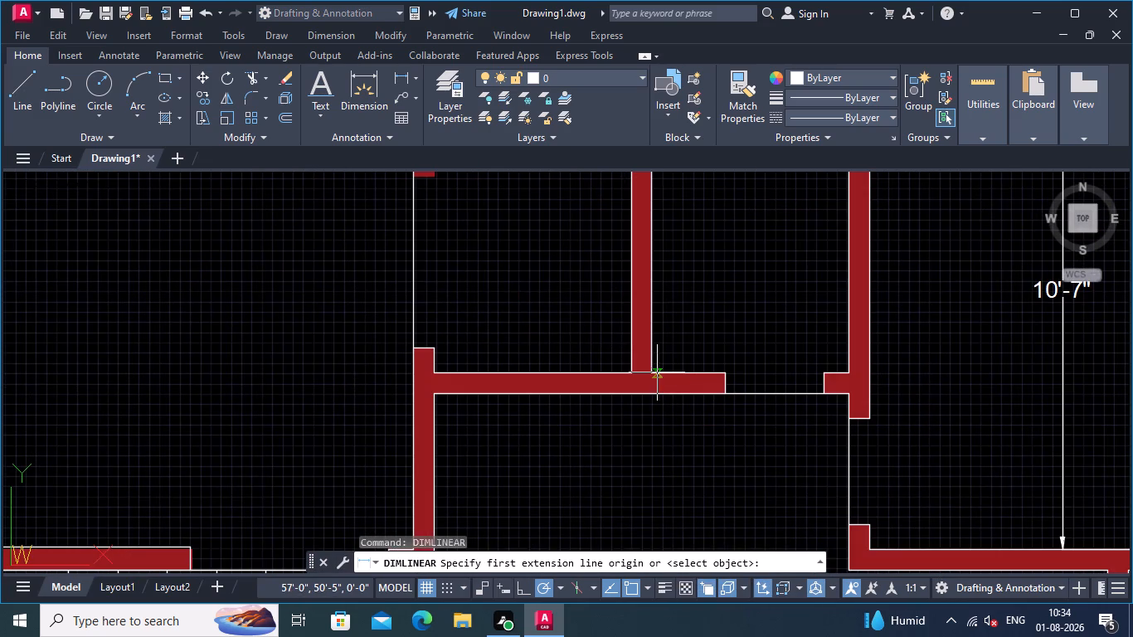
{"action": "left_click", "coordinate": [654, 372]}
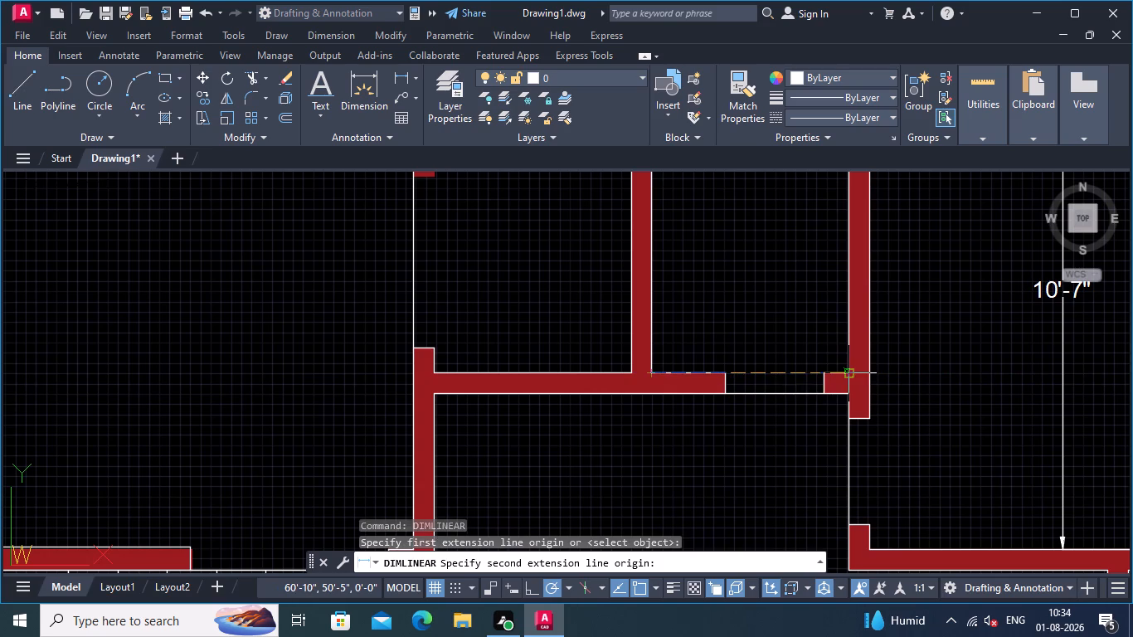
{"action": "left_click", "coordinate": [852, 372]}
{"action": "left_click", "coordinate": [823, 236]}
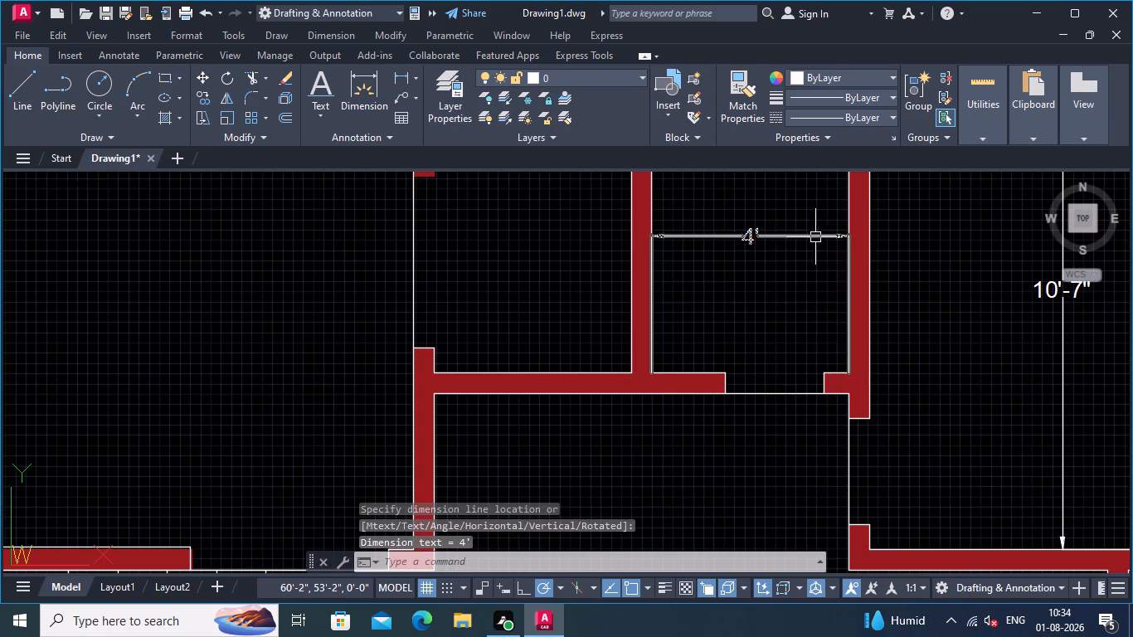
Add a vertical linear dimension in the narrow room beside the upper-right room, between the inner faces of its upper and lower walls.
{"action": "right_click", "coordinate": [802, 247]}
{"action": "left_click", "coordinate": [839, 255]}
{"action": "middle_click_drag", "start_coordinate": [771, 292], "coordinate": [771, 300]}
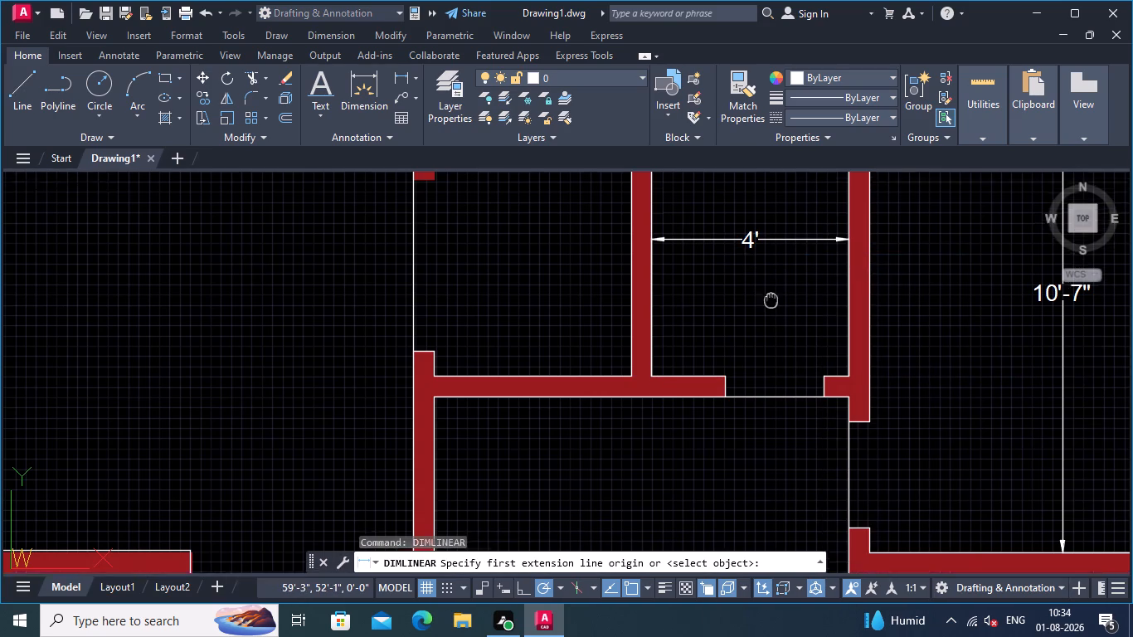
{"action": "middle_click_drag", "start_coordinate": [771, 300], "coordinate": [748, 460]}
{"action": "left_click", "coordinate": [829, 195]}
{"action": "middle_click_drag", "start_coordinate": [800, 367], "coordinate": [784, 328]}
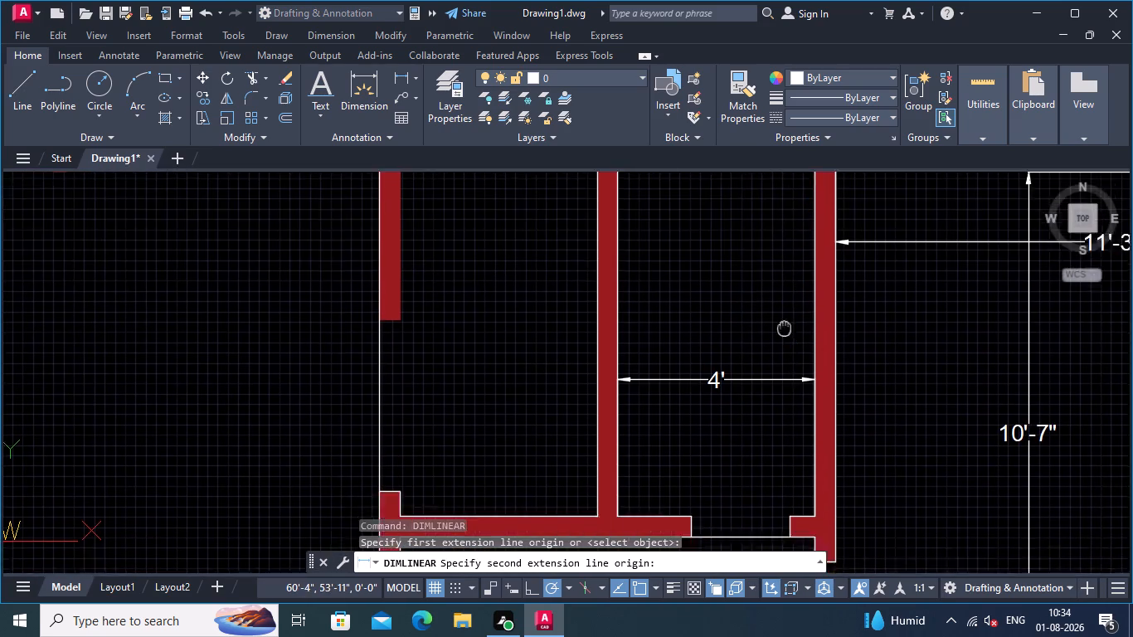
{"action": "middle_click_drag", "start_coordinate": [784, 328], "coordinate": [724, 160]}
{"action": "scroll", "coordinate": [751, 335], "scroll_direction": "up", "scroll_amount": 1}
{"action": "left_click", "coordinate": [744, 332]}
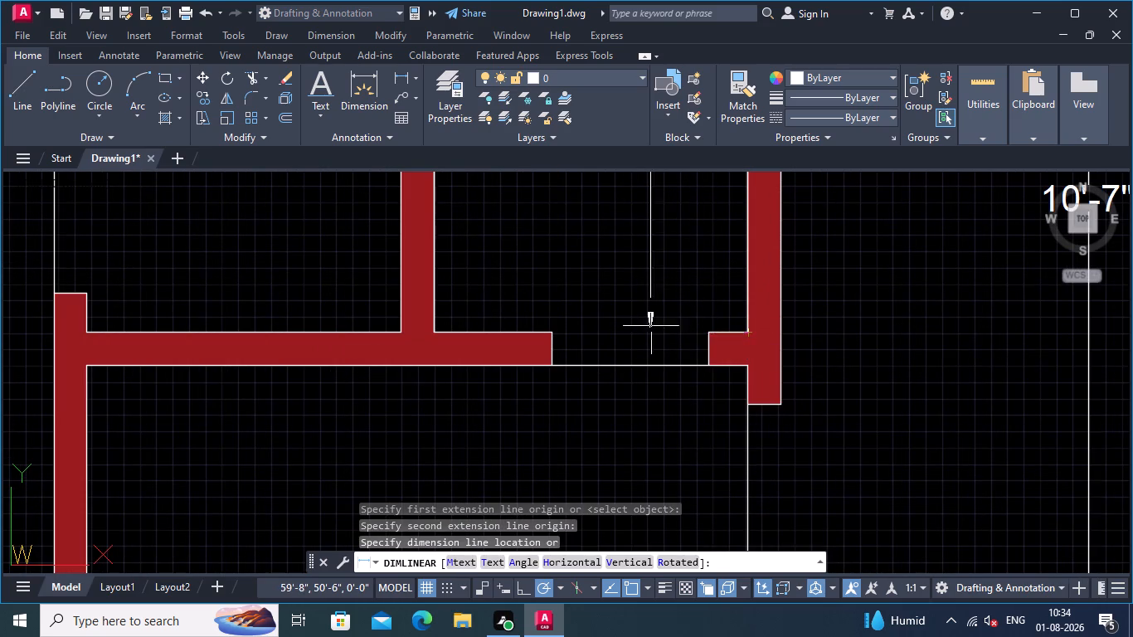
{"action": "middle_click_drag", "start_coordinate": [604, 309], "coordinate": [757, 396]}
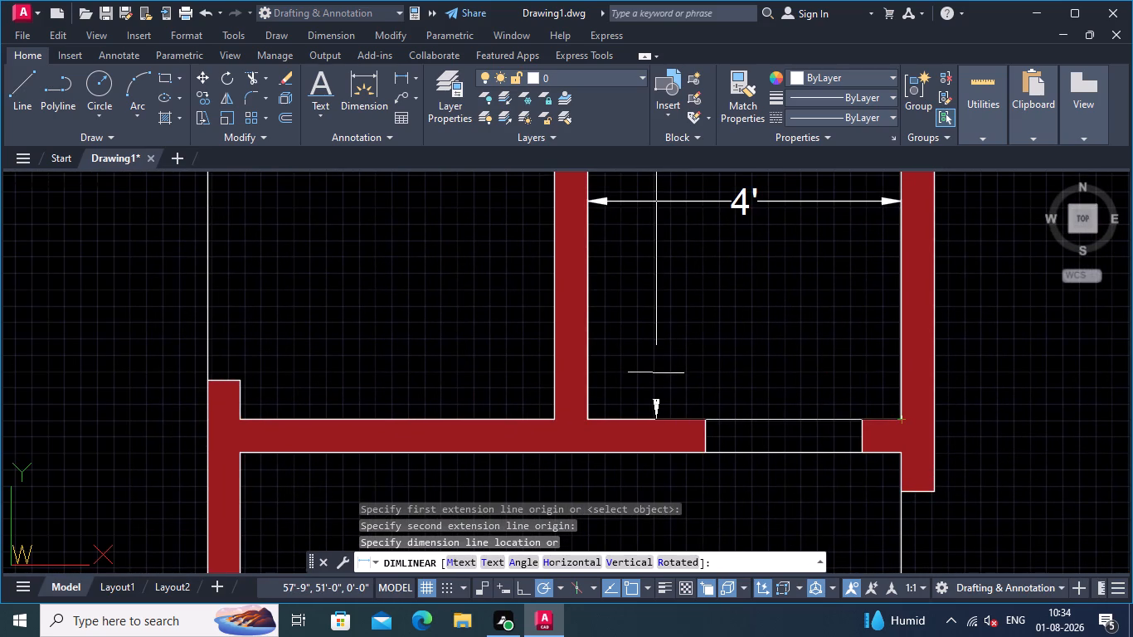
{"action": "left_click", "coordinate": [652, 372]}
{"action": "scroll", "coordinate": [680, 330], "scroll_direction": "down", "scroll_amount": 2}
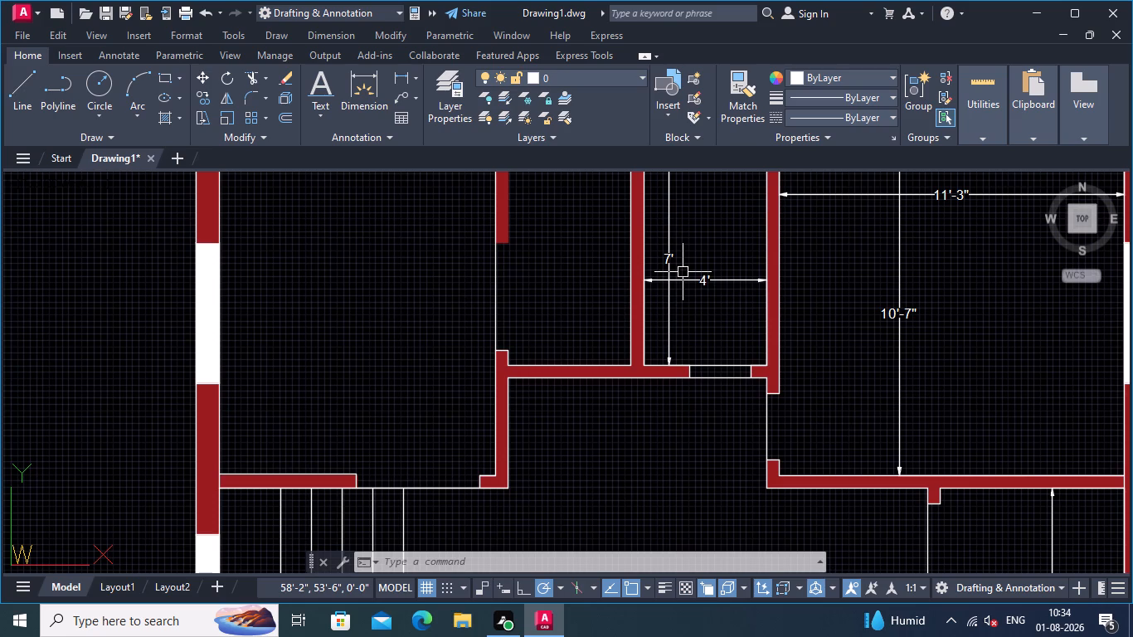
Add a horizontal linear dimension just above the lower wall of the second narrow room from the upper-right room, between its side walls' inner faces.
{"action": "middle_click_drag", "start_coordinate": [733, 330], "coordinate": [819, 348]}
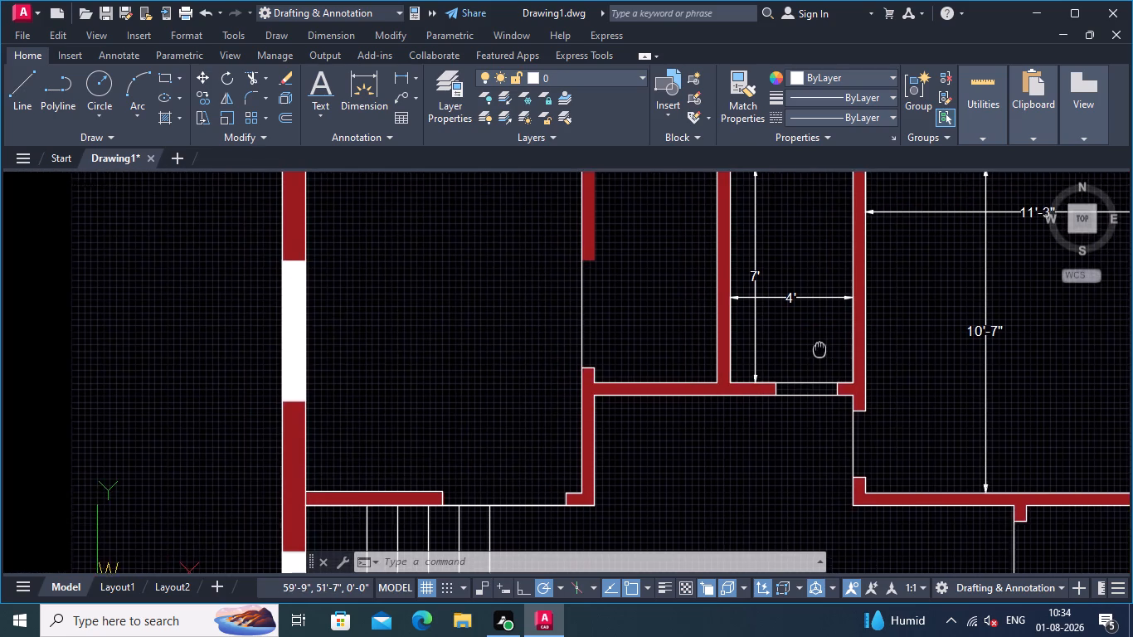
{"action": "middle_click_drag", "start_coordinate": [819, 348], "coordinate": [820, 353]}
{"action": "scroll", "coordinate": [635, 327], "scroll_direction": "down", "scroll_amount": 2}
{"action": "scroll", "coordinate": [645, 327], "scroll_direction": "up", "scroll_amount": 2}
{"action": "middle_click_drag", "start_coordinate": [636, 329], "coordinate": [746, 318]}
{"action": "right_click", "coordinate": [728, 289]}
{"action": "left_click", "coordinate": [794, 294]}
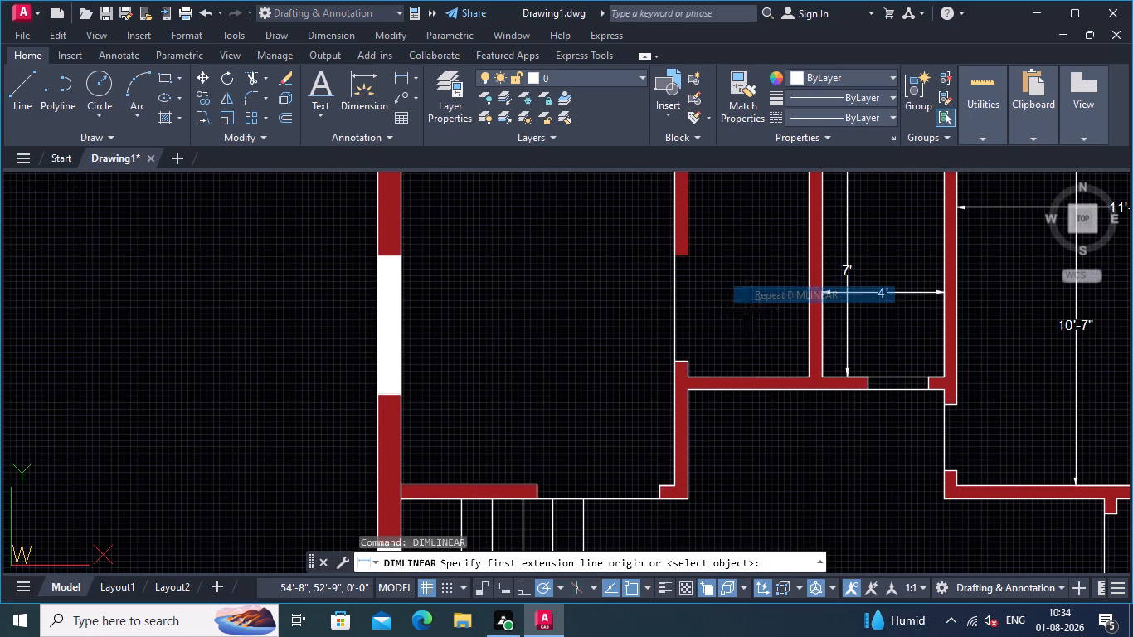
{"action": "scroll", "coordinate": [666, 388], "scroll_direction": "up", "scroll_amount": 1}
{"action": "left_click", "coordinate": [698, 346]}
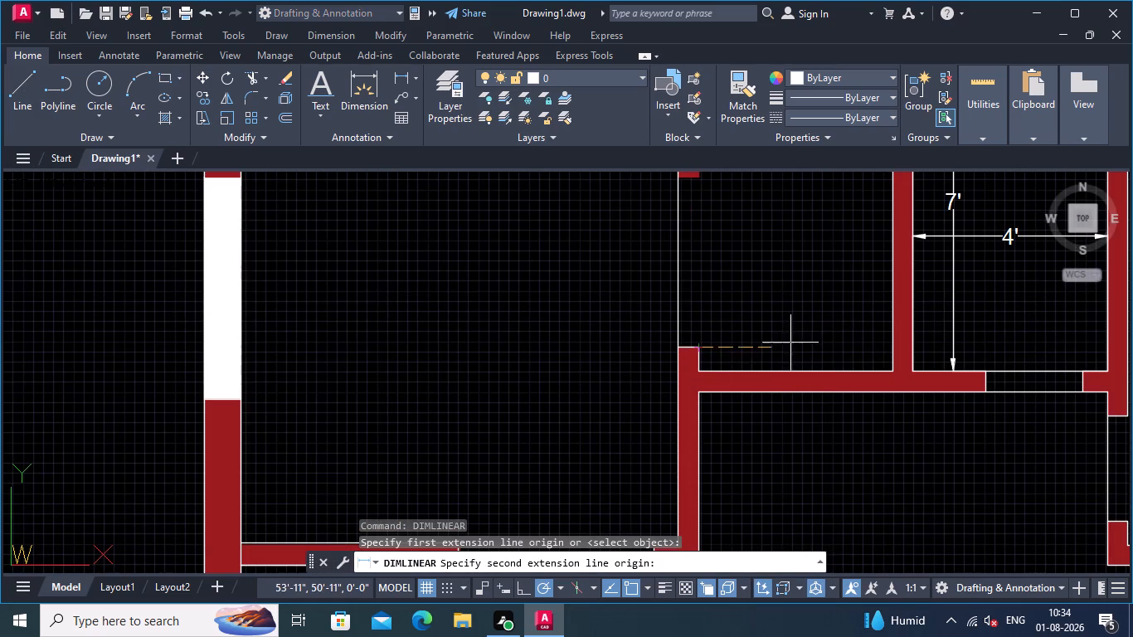
{"action": "left_click", "coordinate": [893, 348]}
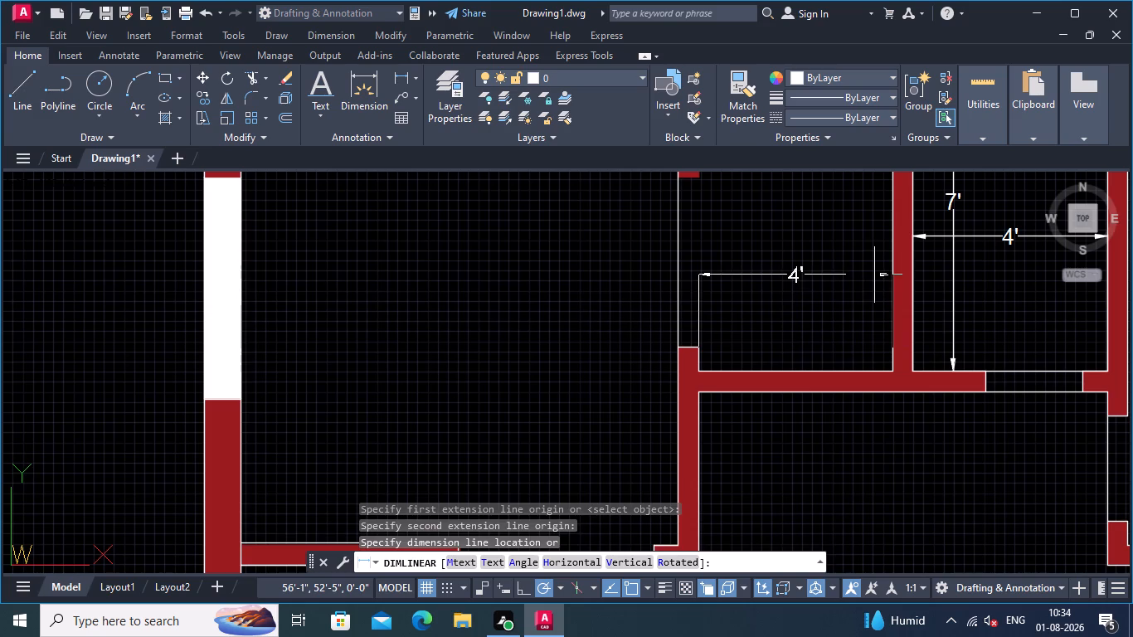
{"action": "middle_click_drag", "start_coordinate": [877, 275], "coordinate": [875, 314]}
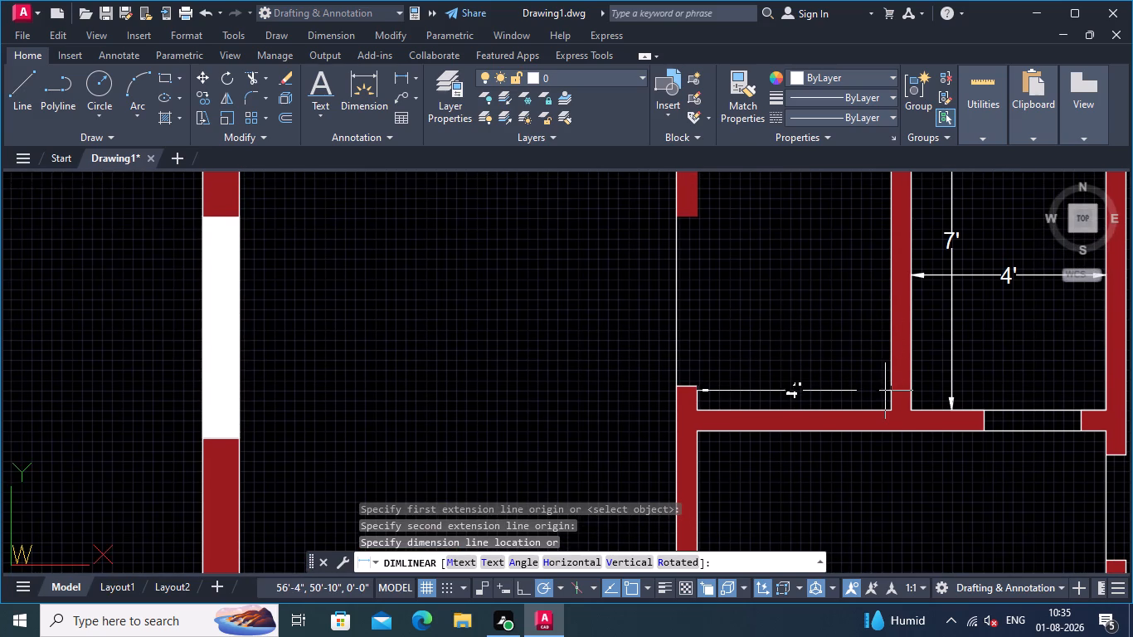
{"action": "left_click", "coordinate": [887, 391]}
Add a vertical linear dimension in the same narrow room, between the inner faces of its upper and lower walls.
{"action": "right_click", "coordinate": [829, 293]}
{"action": "left_click", "coordinate": [872, 306]}
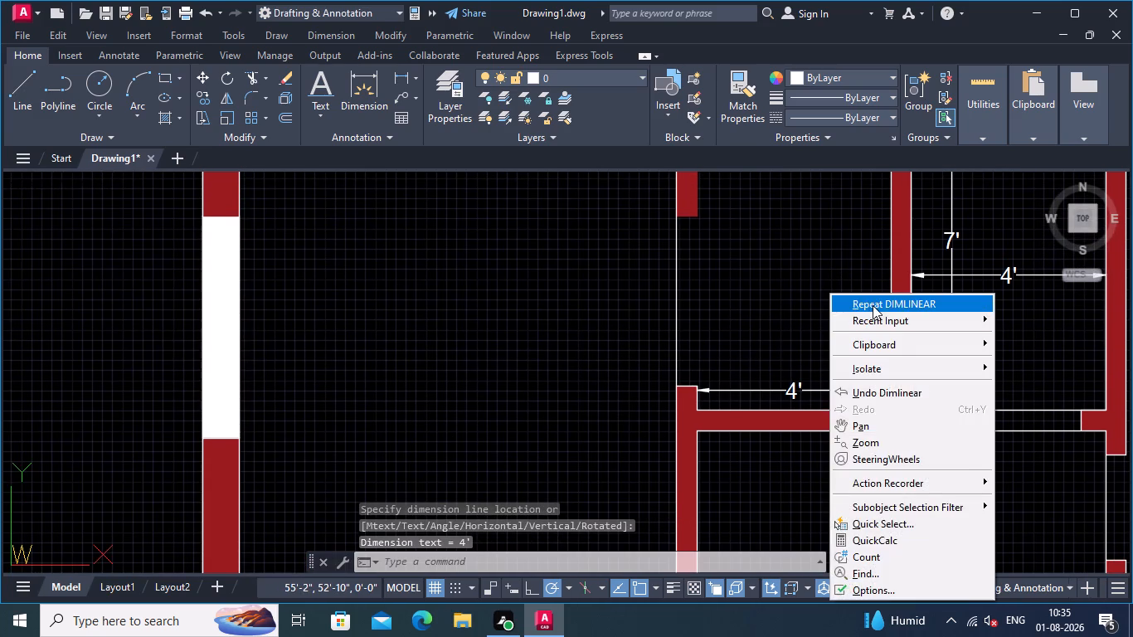
{"action": "middle_click_drag", "start_coordinate": [814, 317], "coordinate": [804, 427]}
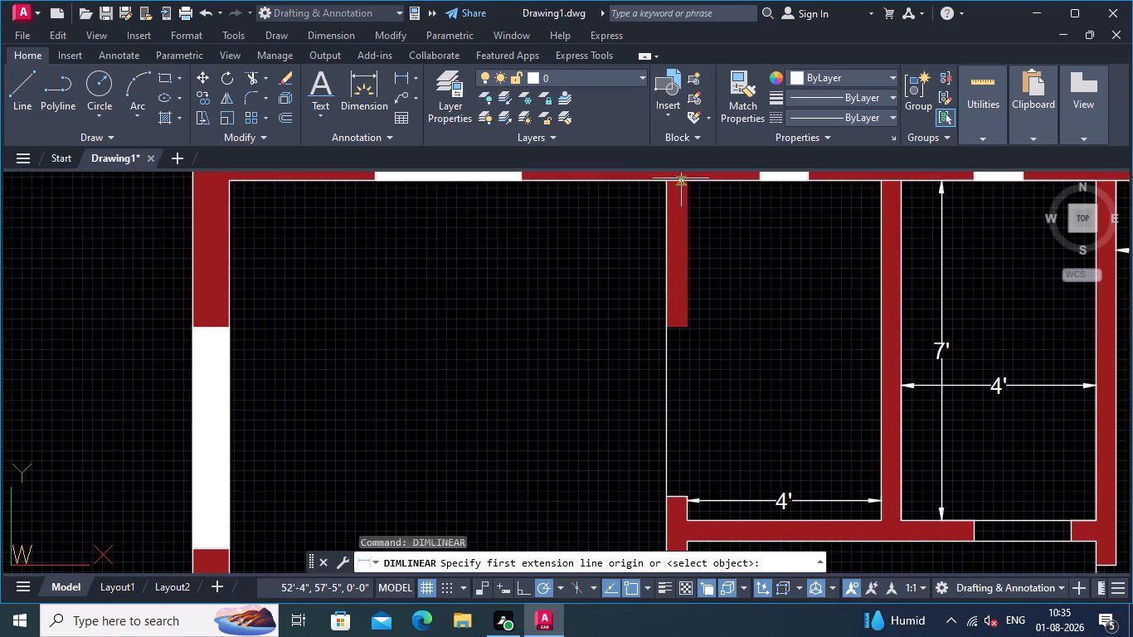
{"action": "left_click", "coordinate": [783, 179]}
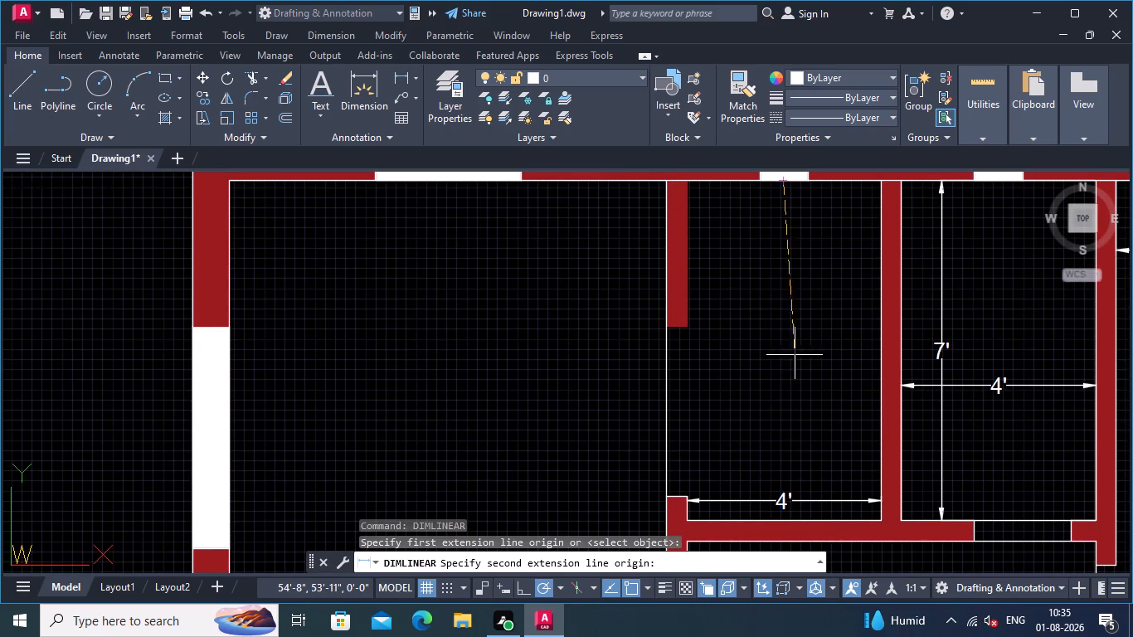
{"action": "middle_click_drag", "start_coordinate": [800, 391], "coordinate": [753, 272]}
{"action": "scroll", "coordinate": [731, 377], "scroll_direction": "up", "scroll_amount": 2}
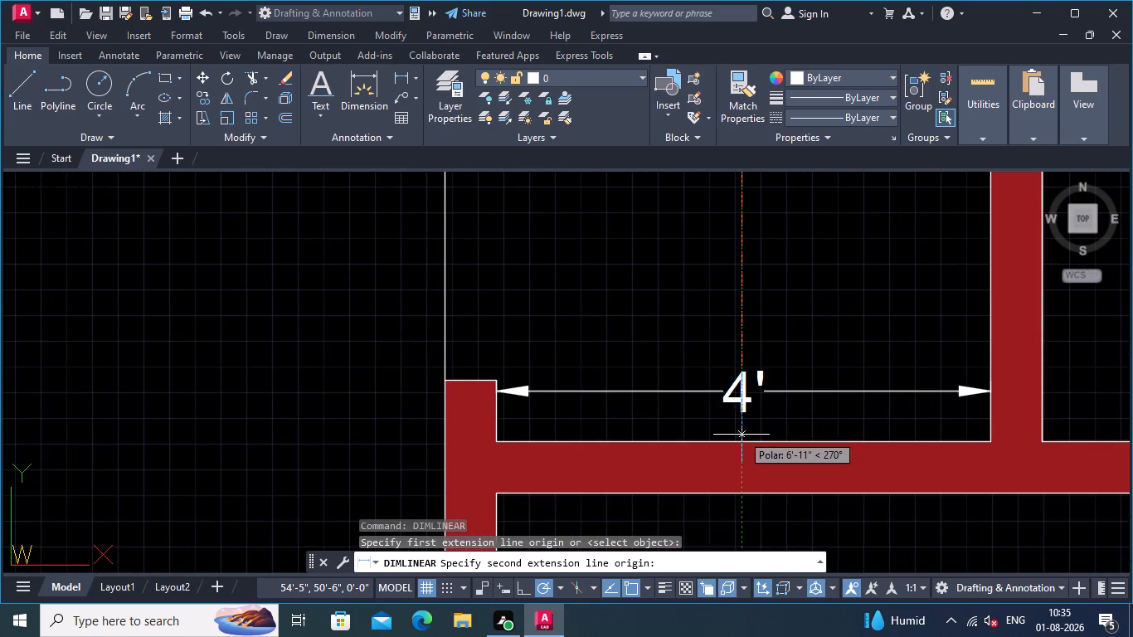
{"action": "left_click", "coordinate": [746, 444]}
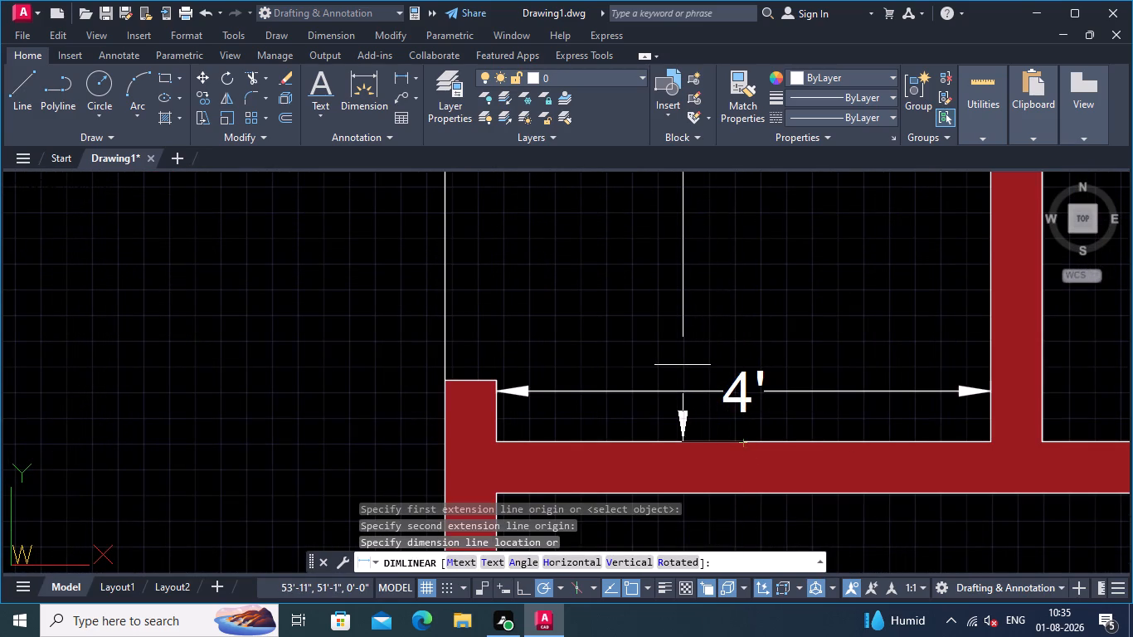
{"action": "left_click", "coordinate": [683, 365]}
Add a vertical linear dimension in the upper-left room, from the upper wall's inner face to the doorway's outer line in the lower wall.
{"action": "scroll", "coordinate": [735, 329], "scroll_direction": "down", "scroll_amount": 1}
{"action": "middle_click_drag", "start_coordinate": [738, 330], "coordinate": [746, 442]}
{"action": "scroll", "coordinate": [742, 399], "scroll_direction": "down", "scroll_amount": 1}
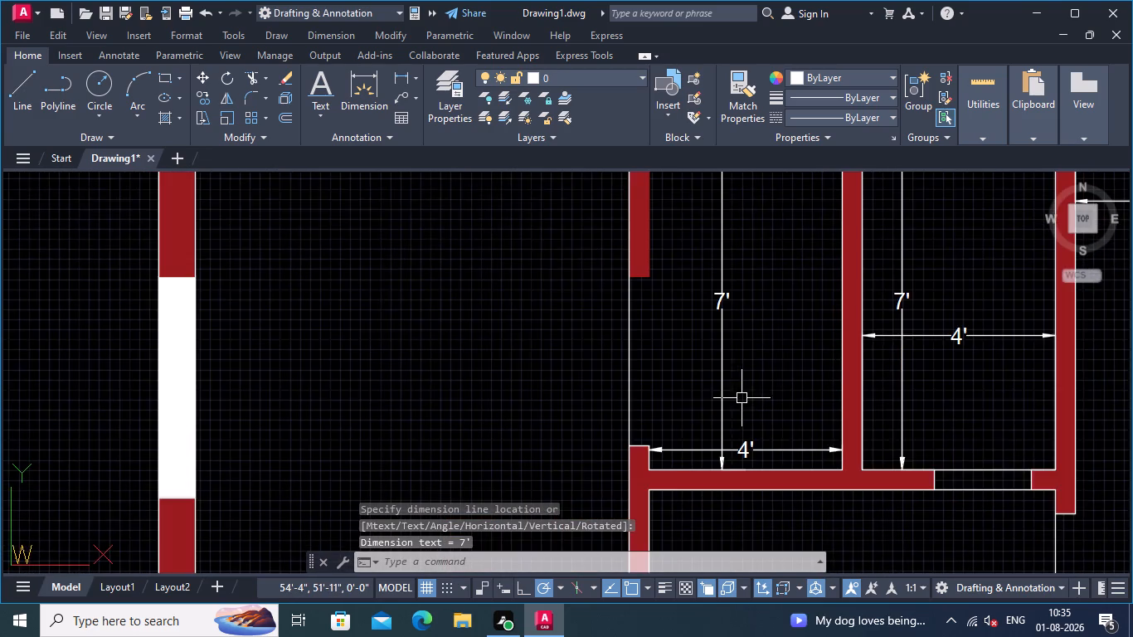
{"action": "middle_click_drag", "start_coordinate": [742, 393], "coordinate": [754, 350]}
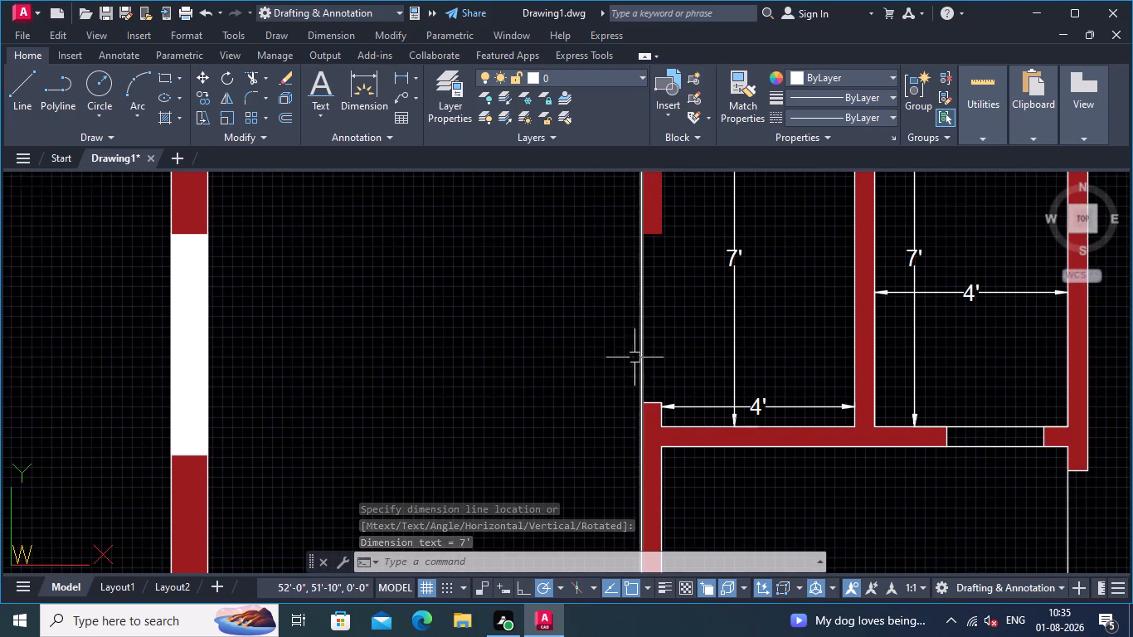
{"action": "middle_click_drag", "start_coordinate": [614, 355], "coordinate": [780, 363]}
{"action": "scroll", "coordinate": [701, 344], "scroll_direction": "down", "scroll_amount": 1}
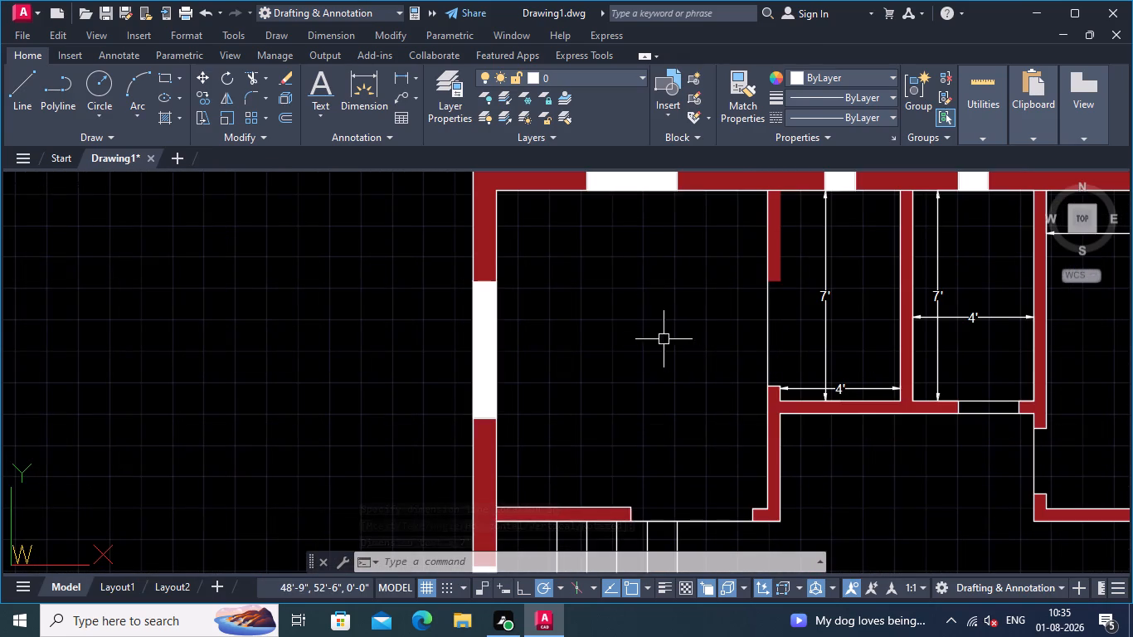
{"action": "right_click", "coordinate": [625, 312]}
{"action": "left_click", "coordinate": [715, 14]}
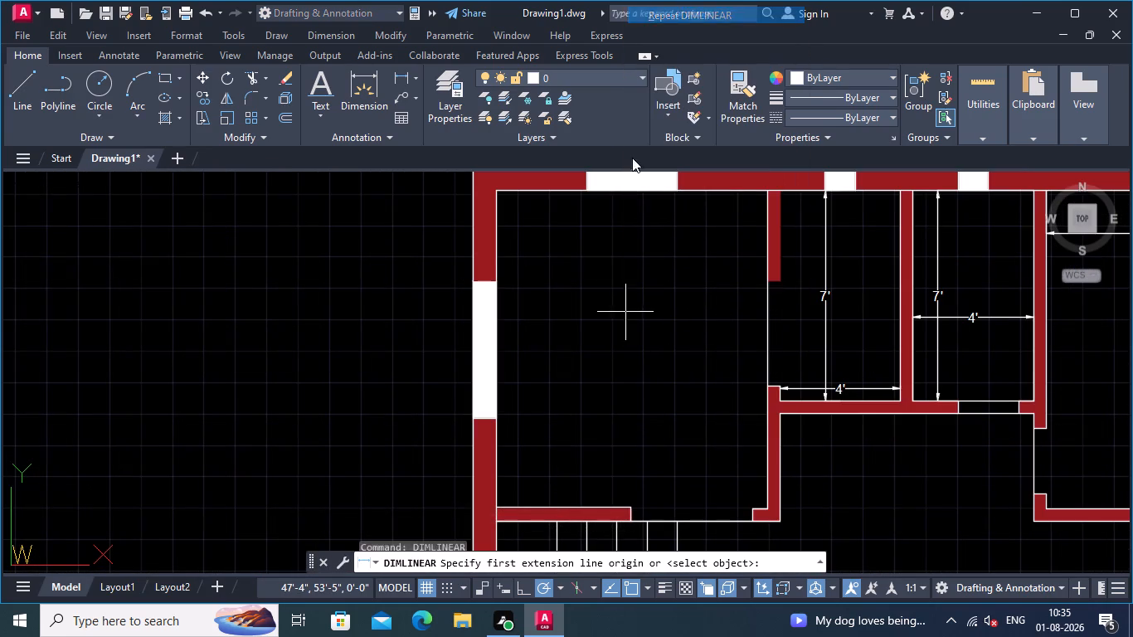
{"action": "middle_click_drag", "start_coordinate": [591, 221], "coordinate": [659, 236]}
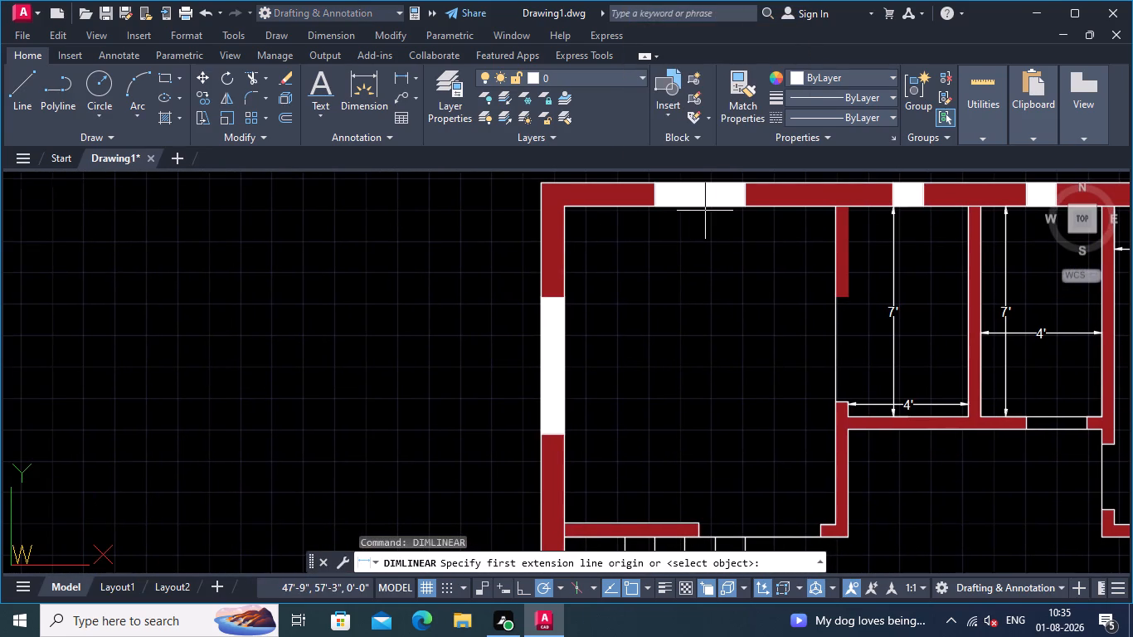
{"action": "left_click", "coordinate": [701, 206]}
{"action": "middle_click_drag", "start_coordinate": [696, 397], "coordinate": [727, 285]}
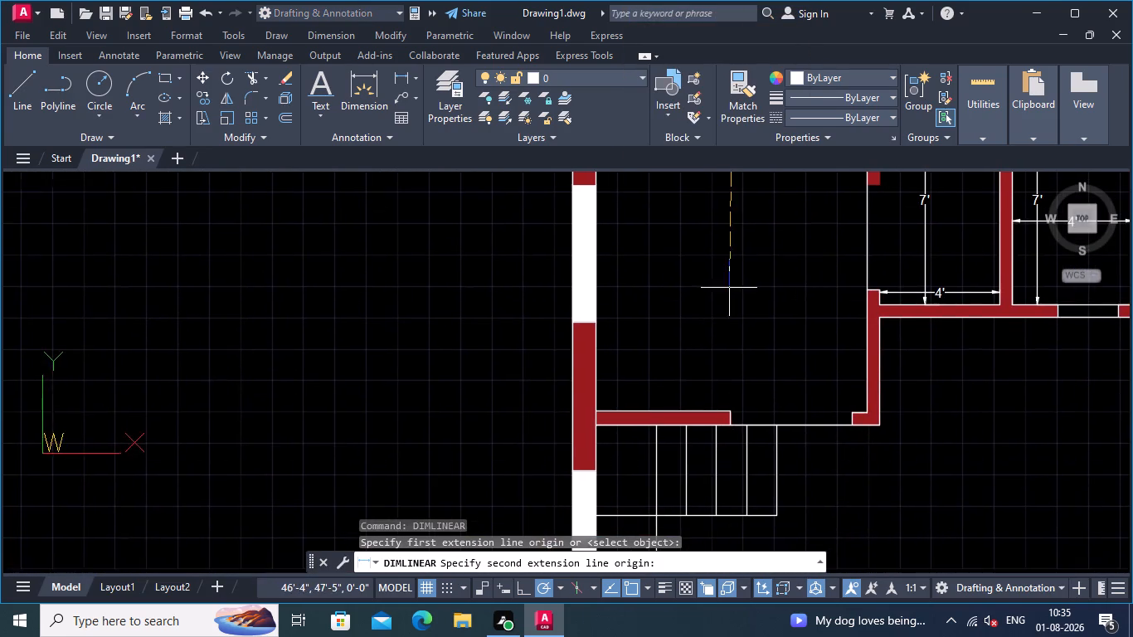
{"action": "scroll", "coordinate": [737, 389], "scroll_direction": "up", "scroll_amount": 1}
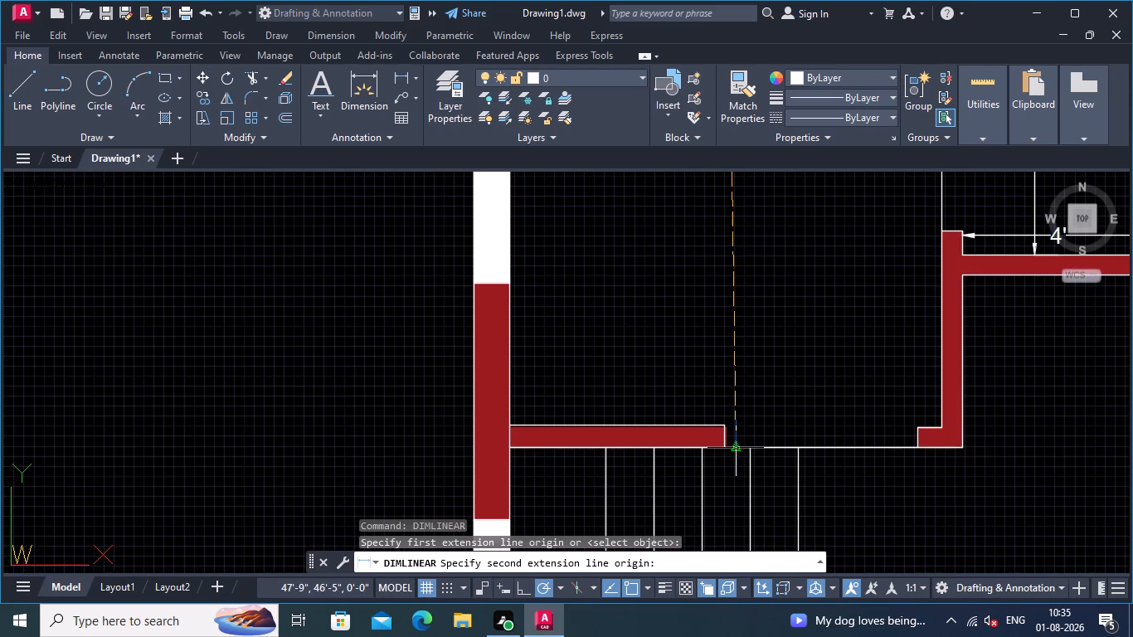
{"action": "left_click", "coordinate": [739, 451]}
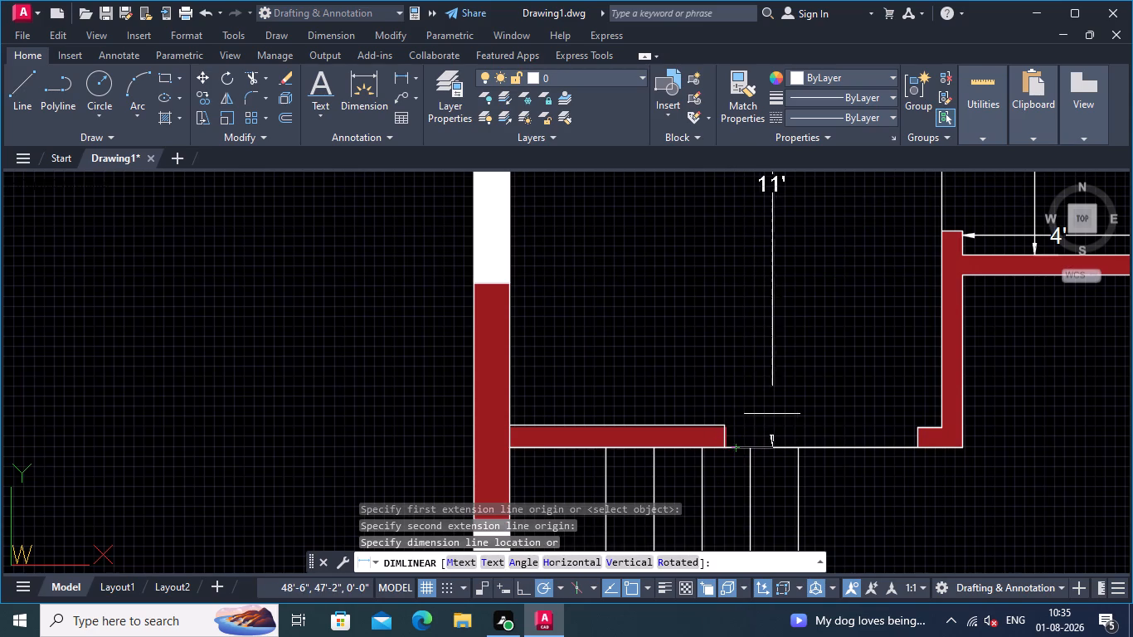
{"action": "left_click", "coordinate": [630, 401]}
Add a horizontal linear dimension near the top of the upper-left room, between the inner faces of its left and right walls.
{"action": "right_click_drag", "start_coordinate": [673, 321], "coordinate": [683, 321]}
{"action": "left_click", "coordinate": [717, 27]}
{"action": "middle_click_drag", "start_coordinate": [658, 299], "coordinate": [699, 428]}
{"action": "middle_click_drag", "start_coordinate": [596, 326], "coordinate": [617, 535]}
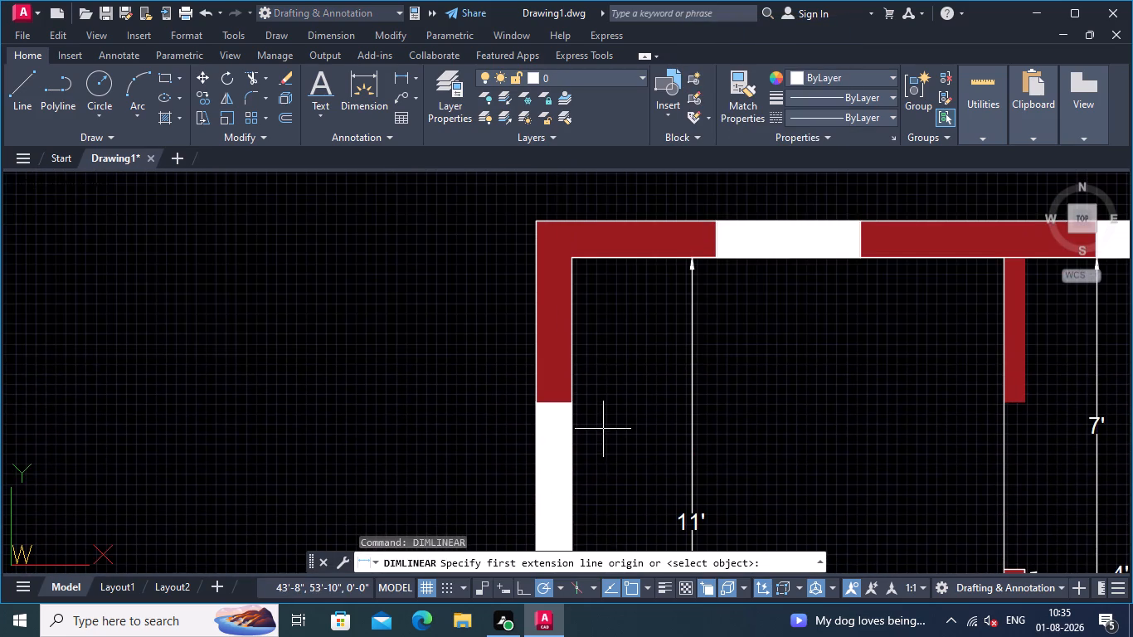
{"action": "scroll", "coordinate": [612, 421], "scroll_direction": "up", "scroll_amount": 1}
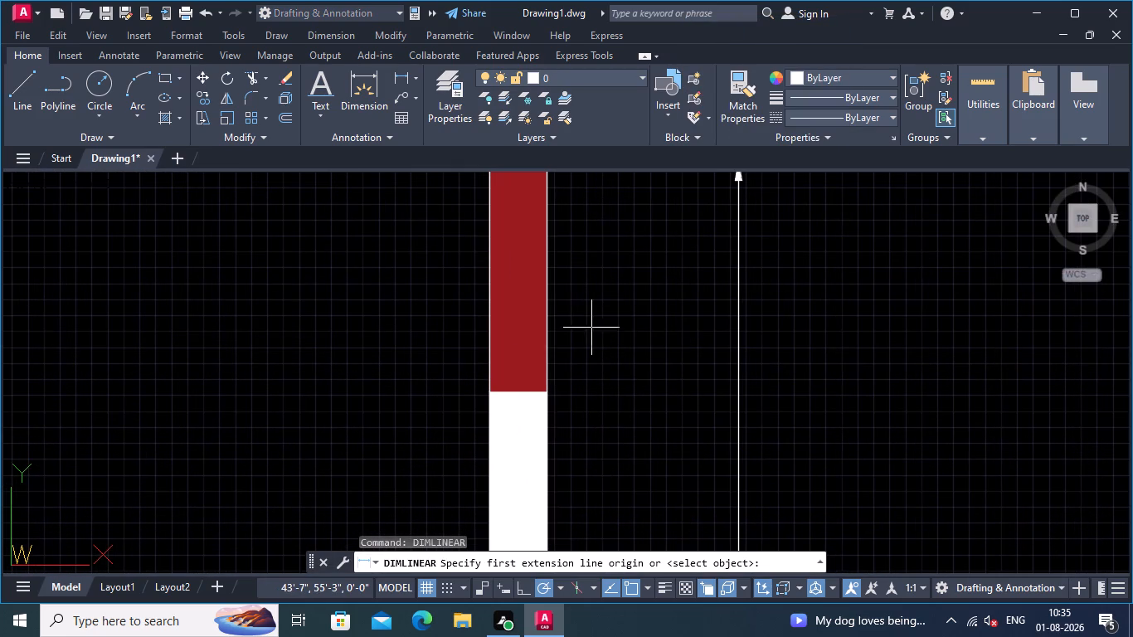
{"action": "left_click", "coordinate": [547, 338]}
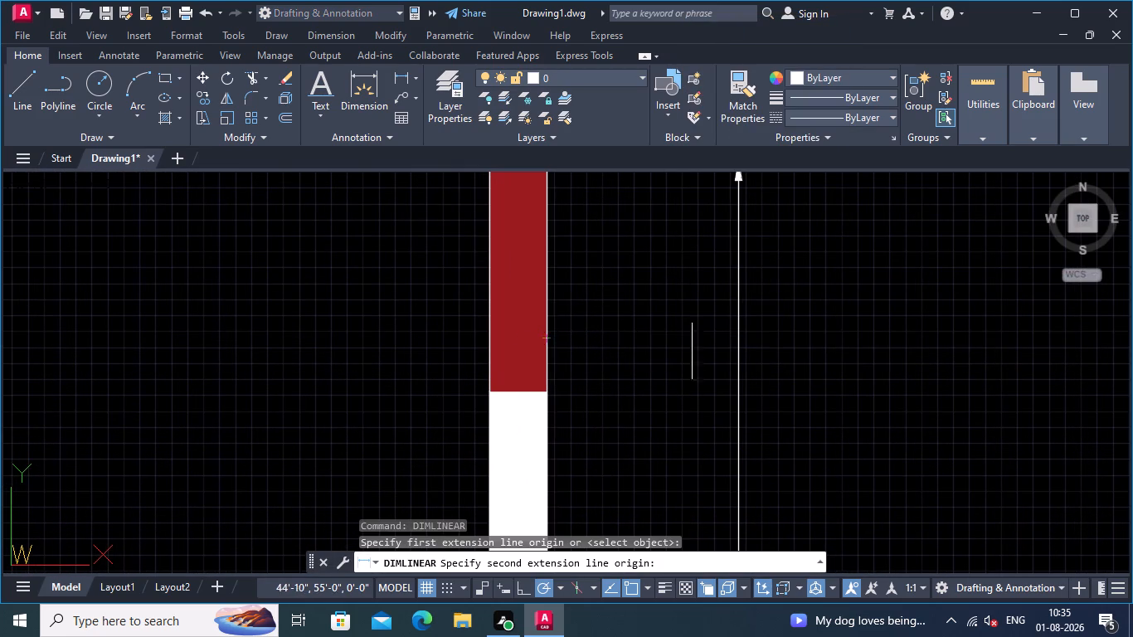
{"action": "middle_click_drag", "start_coordinate": [702, 356], "coordinate": [451, 360]}
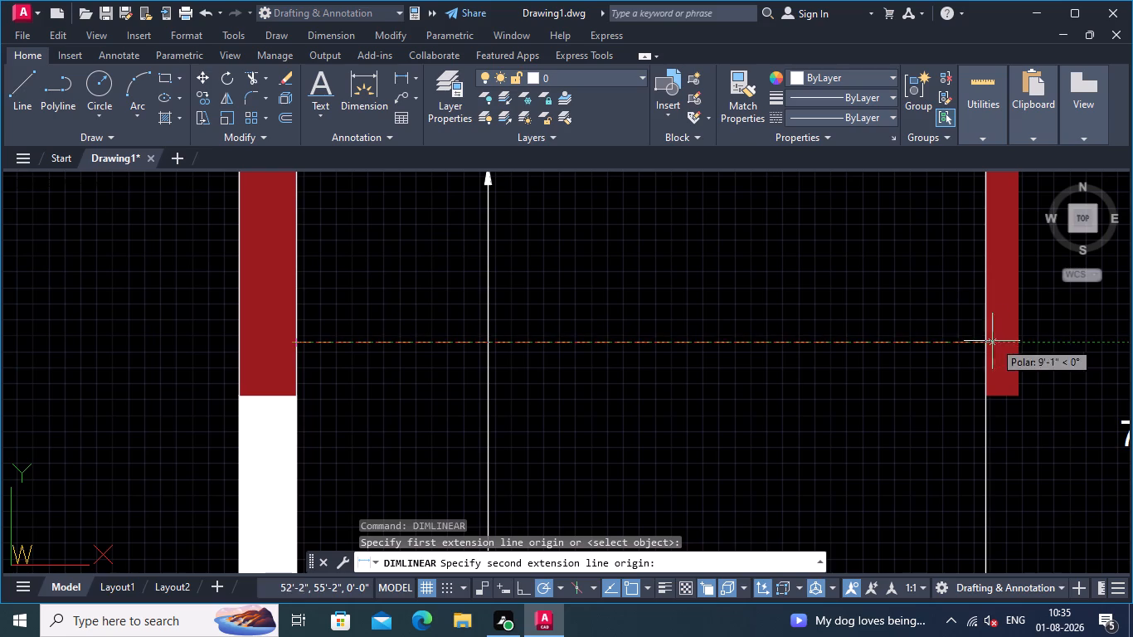
{"action": "left_click", "coordinate": [985, 344]}
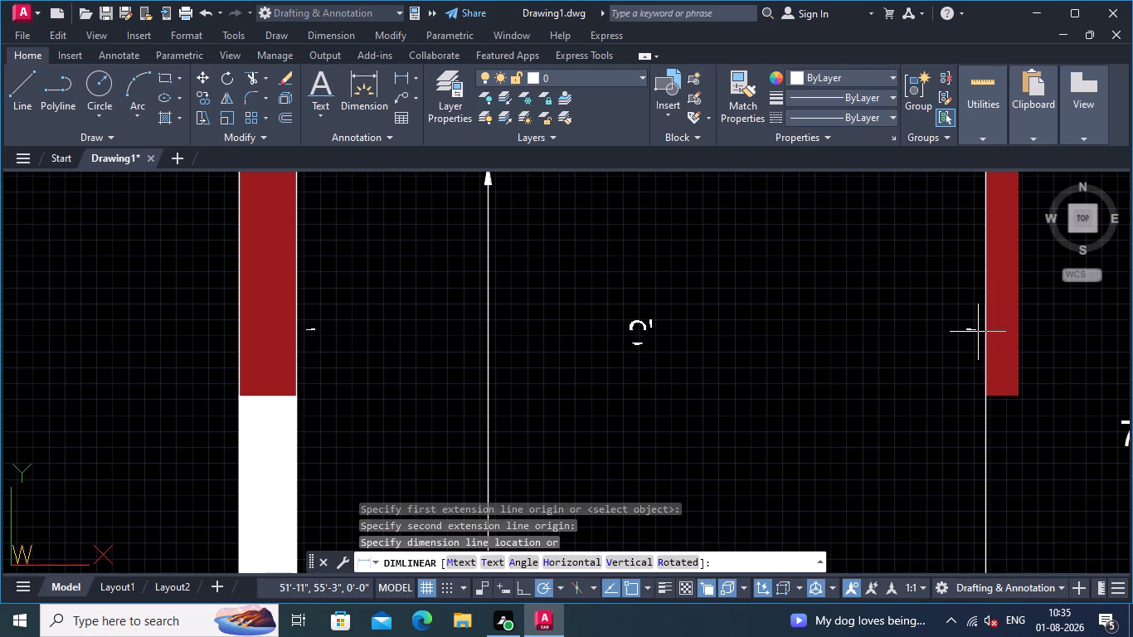
{"action": "left_click", "coordinate": [978, 332]}
Examine the plan from the upper rooms down through the staircase and central hall for spaces still lacking dimensions.
{"action": "scroll", "coordinate": [853, 417], "scroll_direction": "down", "scroll_amount": 2}
{"action": "middle_click_drag", "start_coordinate": [849, 418], "coordinate": [698, 264]}
{"action": "scroll", "coordinate": [693, 319], "scroll_direction": "down", "scroll_amount": 1}
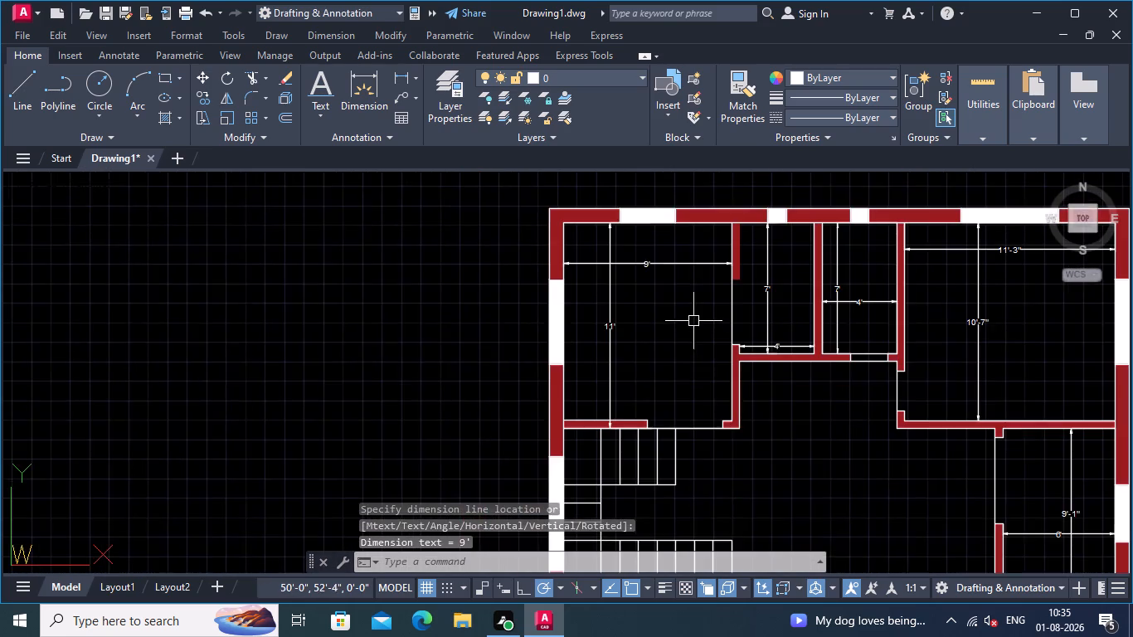
{"action": "middle_click_drag", "start_coordinate": [691, 332], "coordinate": [653, 247]}
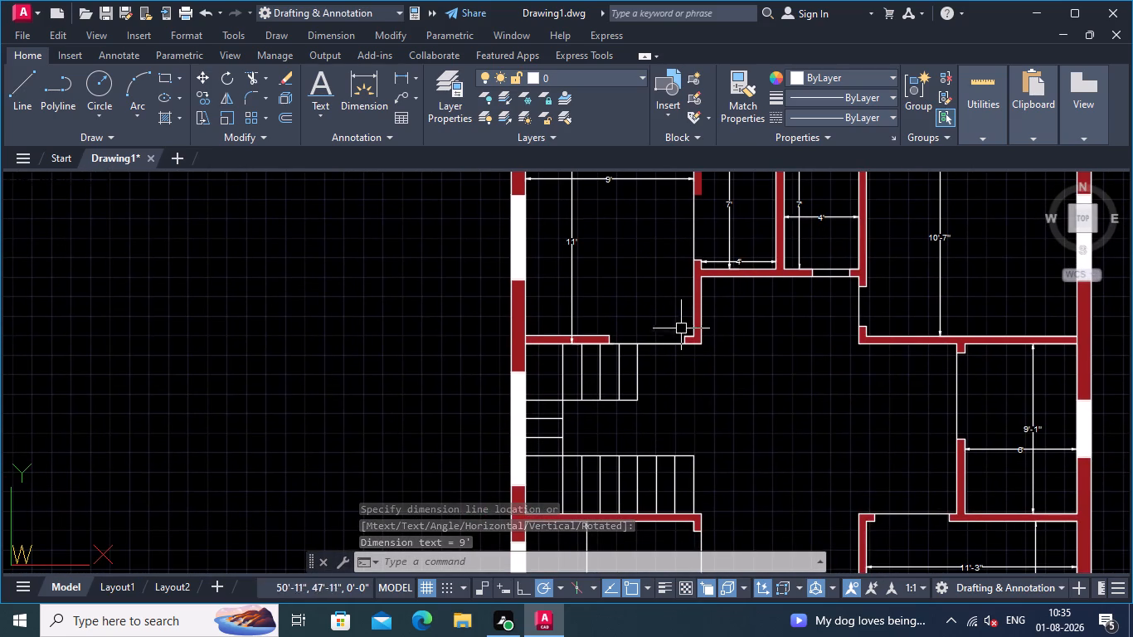
{"action": "middle_click_drag", "start_coordinate": [740, 379], "coordinate": [700, 308]}
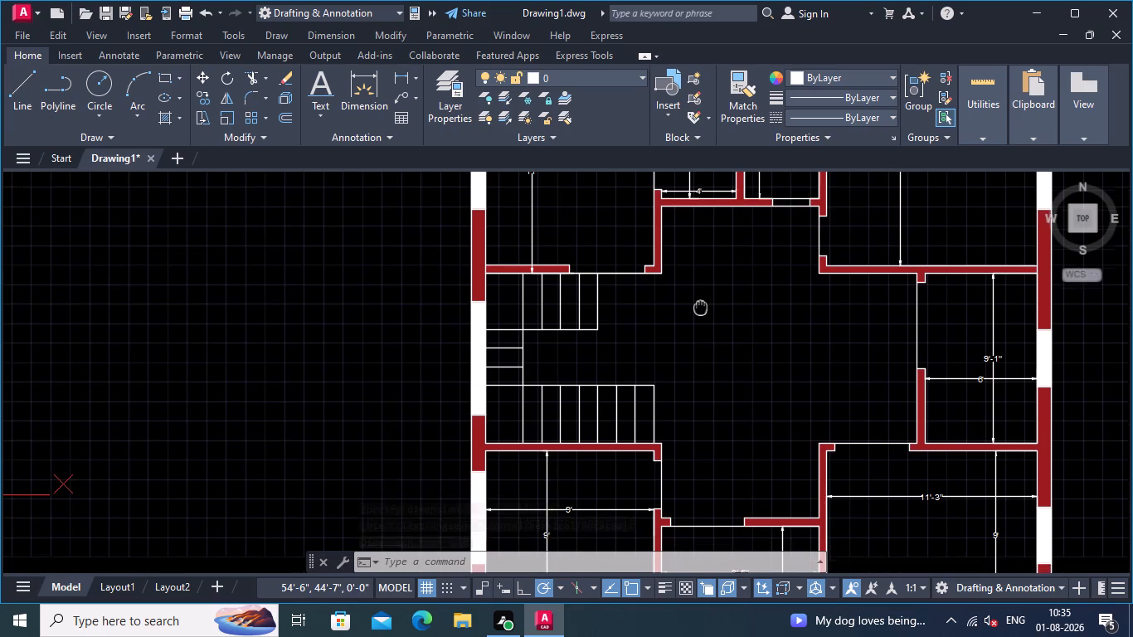
{"action": "middle_click_drag", "start_coordinate": [700, 308], "coordinate": [698, 309]}
{"action": "middle_click_drag", "start_coordinate": [747, 353], "coordinate": [610, 331]}
{"action": "middle_click_drag", "start_coordinate": [641, 318], "coordinate": [668, 270]}
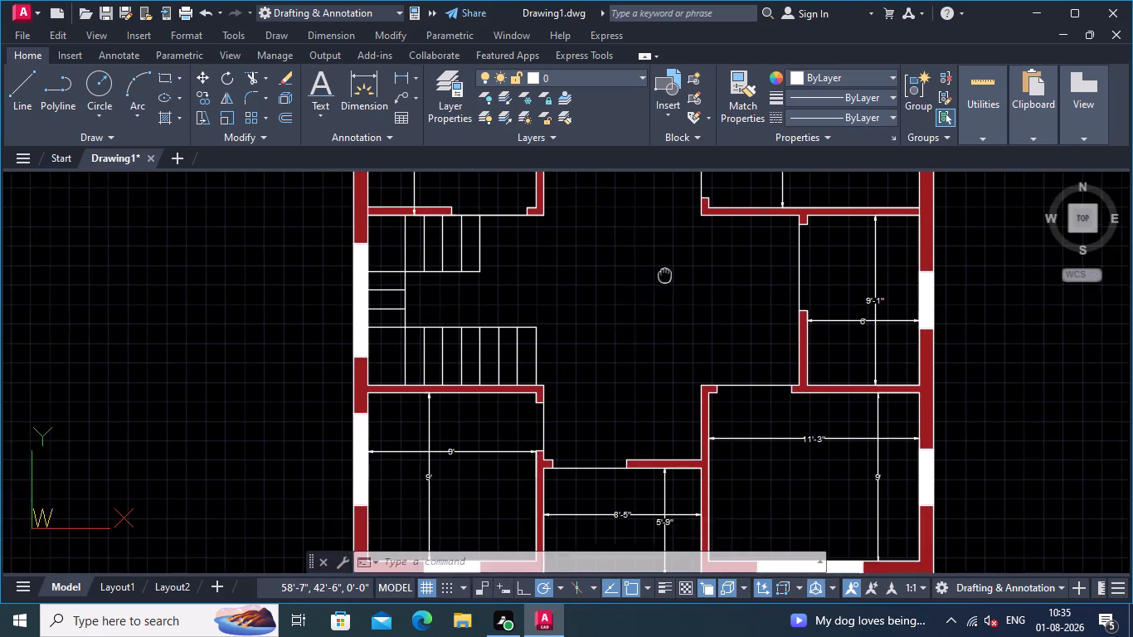
{"action": "middle_click_drag", "start_coordinate": [668, 270], "coordinate": [684, 244]}
{"action": "middle_click_drag", "start_coordinate": [657, 323], "coordinate": [704, 290]}
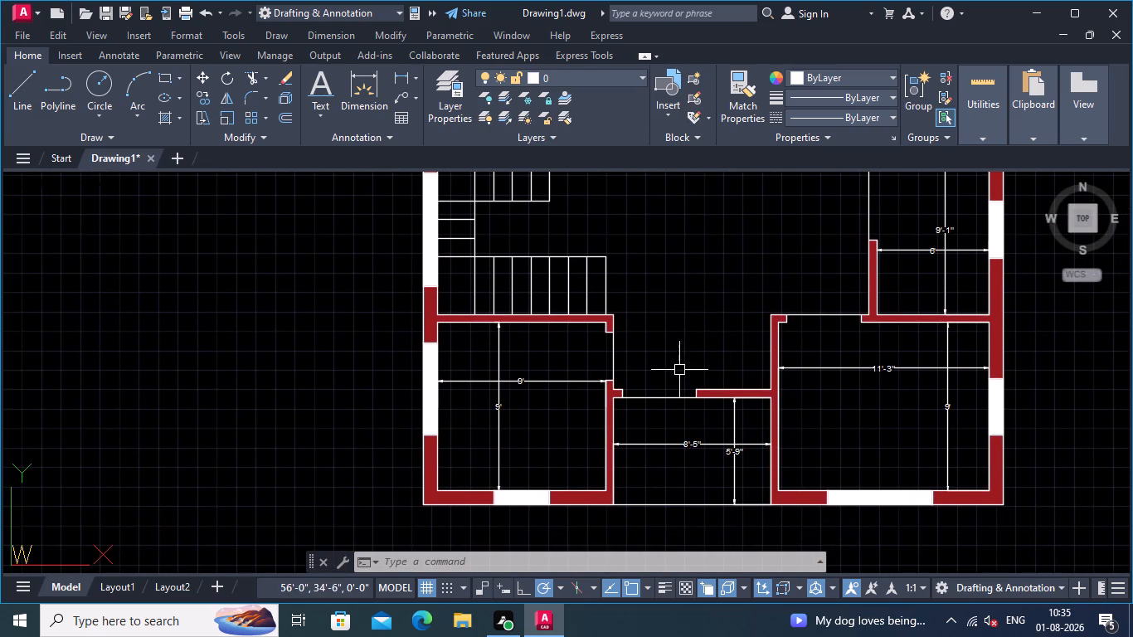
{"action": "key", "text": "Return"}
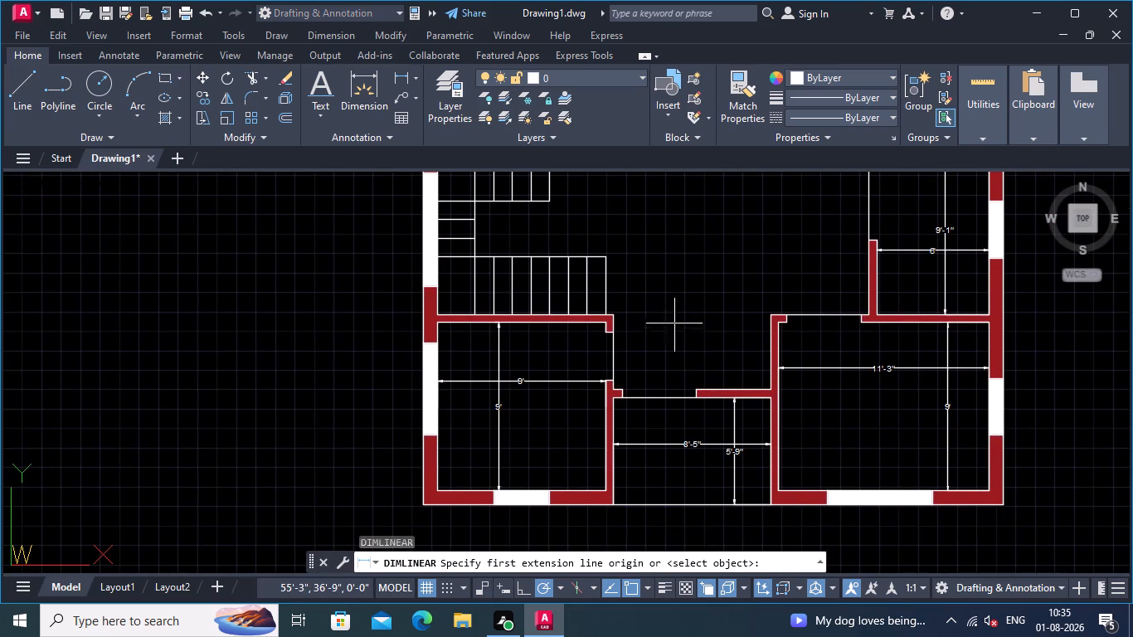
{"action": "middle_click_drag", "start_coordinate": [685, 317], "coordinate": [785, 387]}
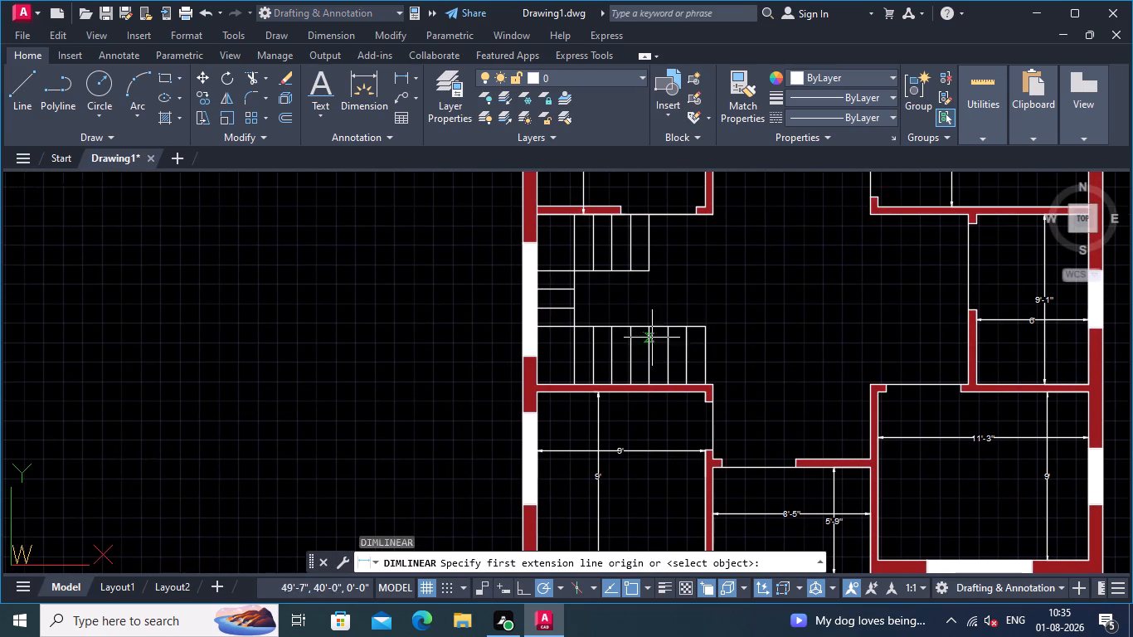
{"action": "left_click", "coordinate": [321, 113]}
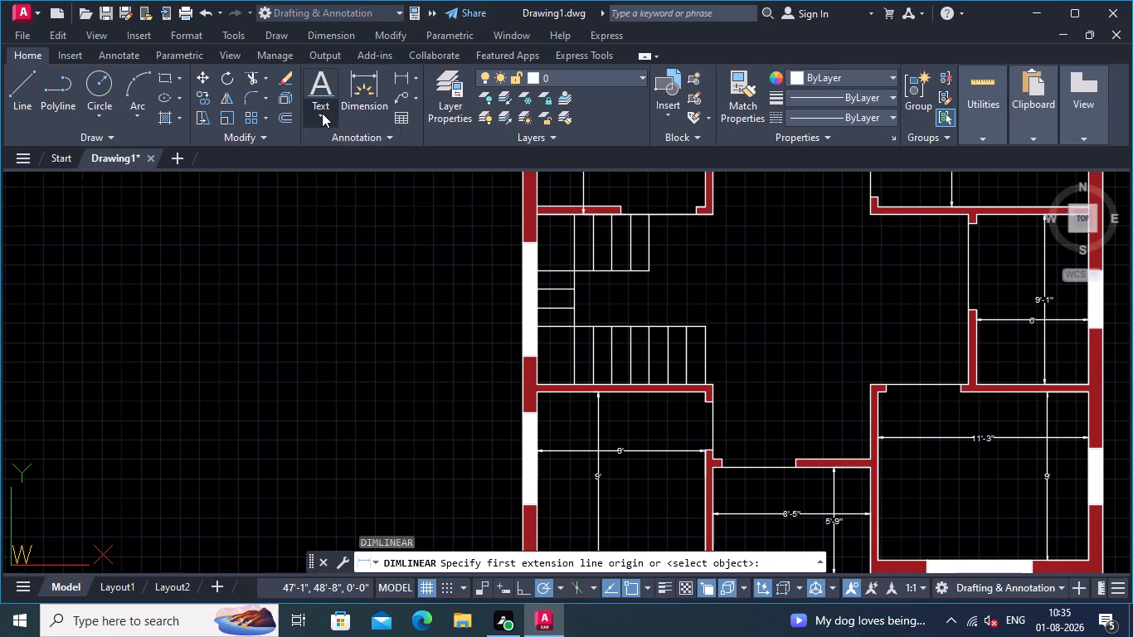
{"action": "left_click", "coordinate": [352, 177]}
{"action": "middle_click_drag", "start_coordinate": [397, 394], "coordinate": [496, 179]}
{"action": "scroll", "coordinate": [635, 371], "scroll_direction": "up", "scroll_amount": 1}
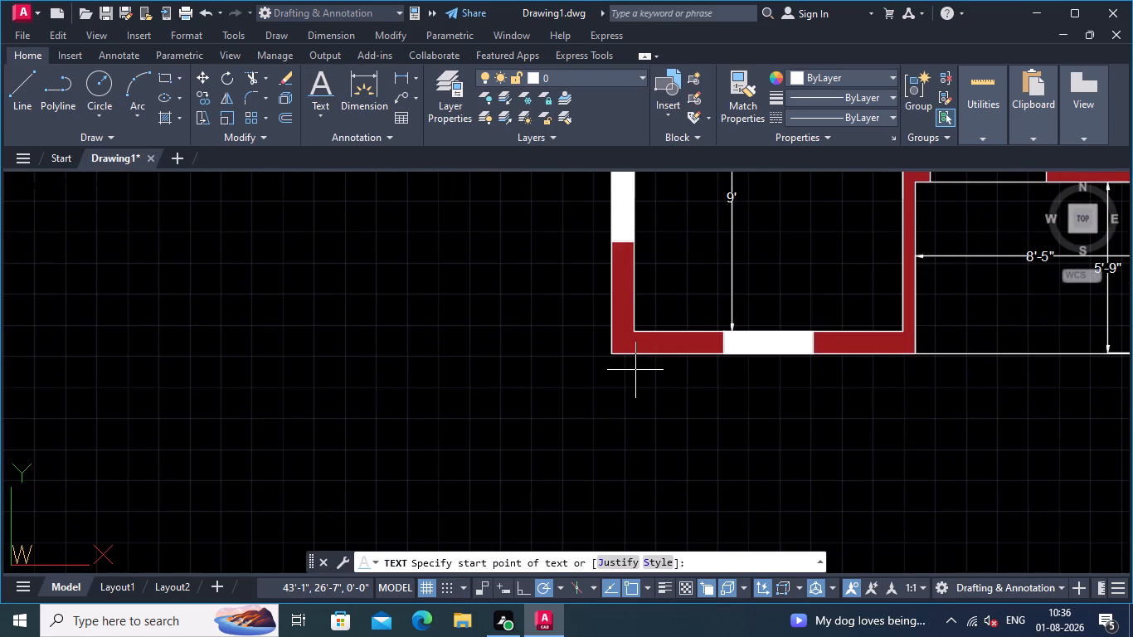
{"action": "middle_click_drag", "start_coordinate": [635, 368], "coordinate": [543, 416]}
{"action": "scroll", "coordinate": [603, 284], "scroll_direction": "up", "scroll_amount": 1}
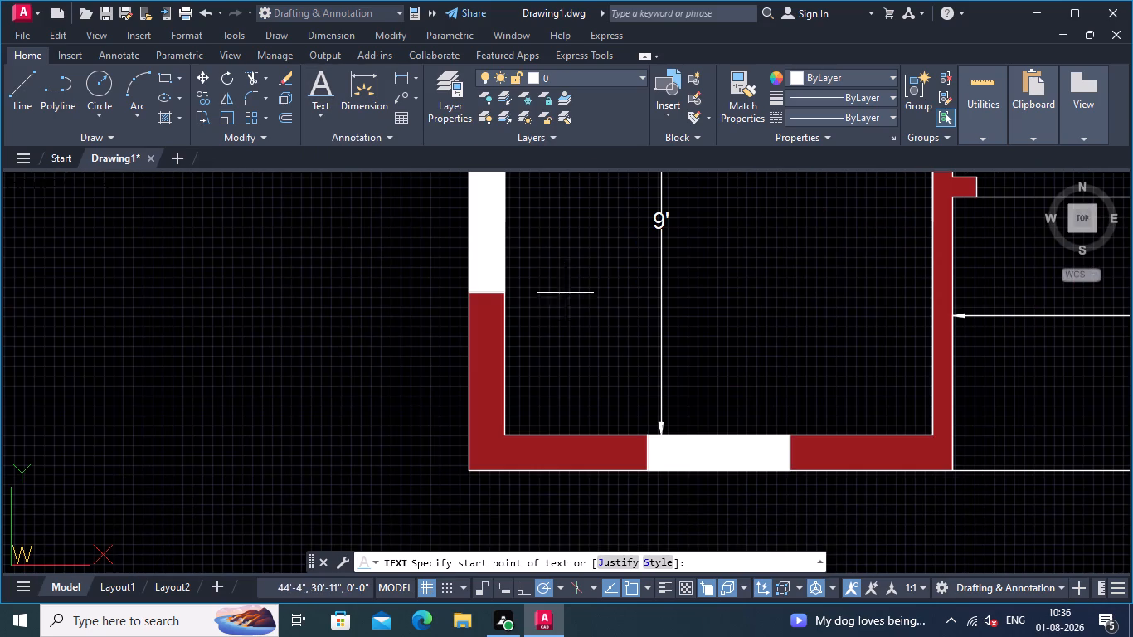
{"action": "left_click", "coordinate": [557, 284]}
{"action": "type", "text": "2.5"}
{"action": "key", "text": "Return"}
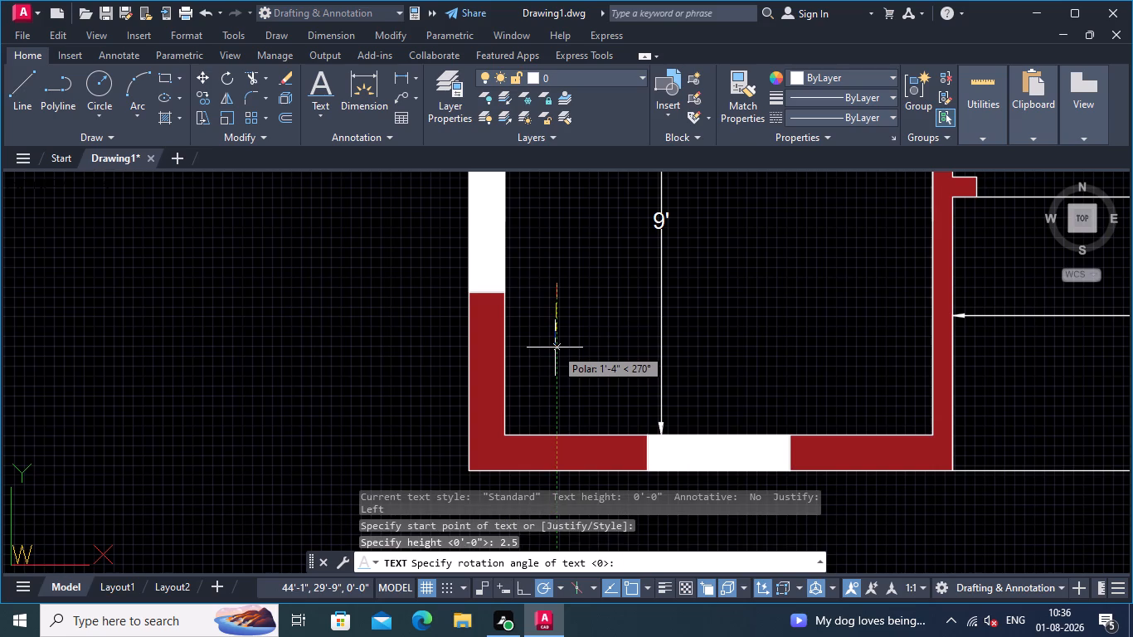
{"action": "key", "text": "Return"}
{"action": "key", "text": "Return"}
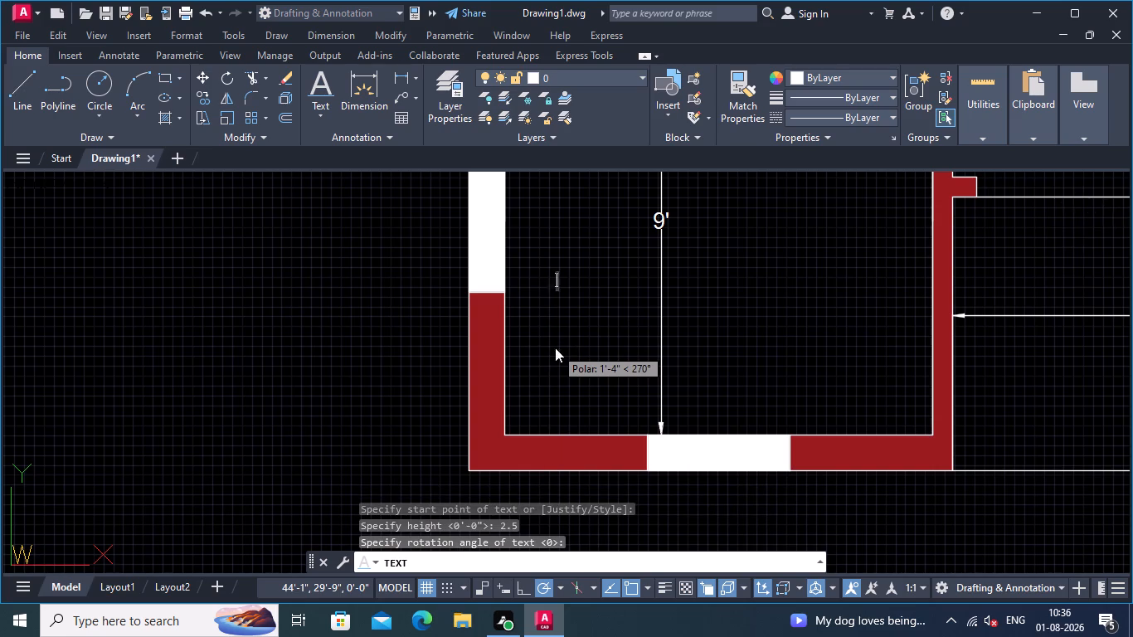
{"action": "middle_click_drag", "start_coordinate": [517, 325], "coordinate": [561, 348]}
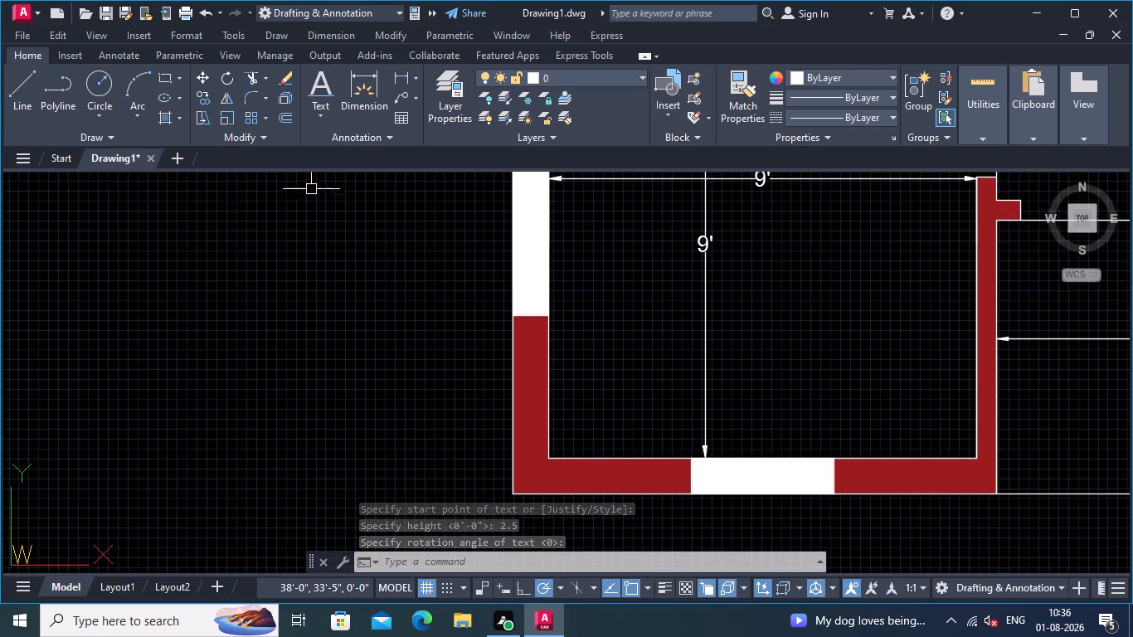
Add a multiline text label BEDROOM with a 3" text height in the lower part of the lower-left room.
{"action": "left_click", "coordinate": [320, 112]}
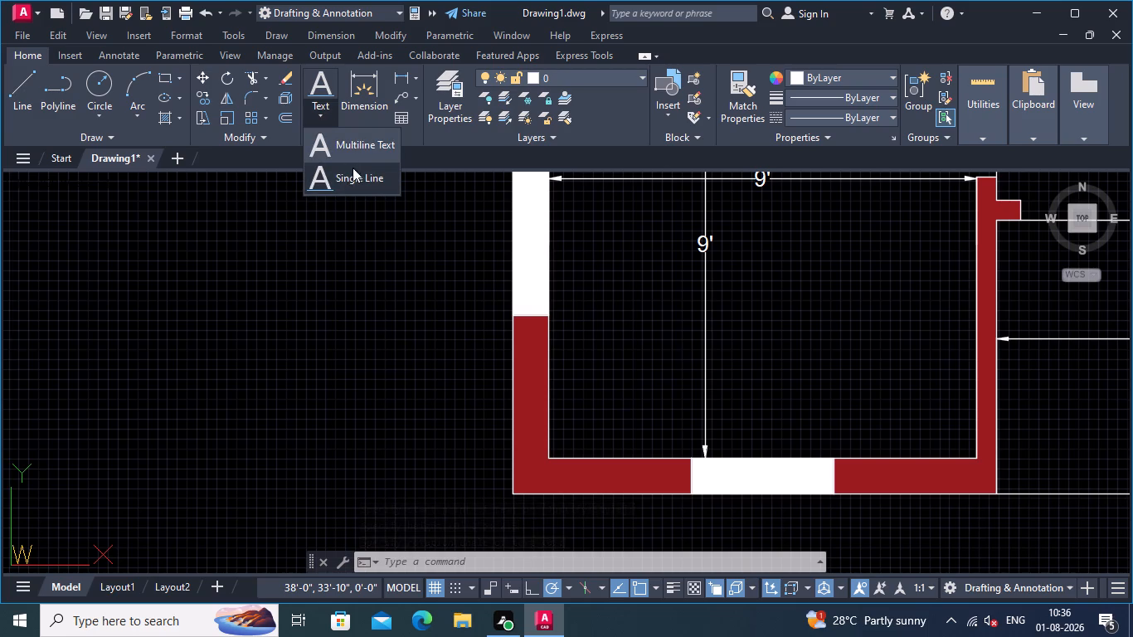
{"action": "left_click", "coordinate": [358, 143]}
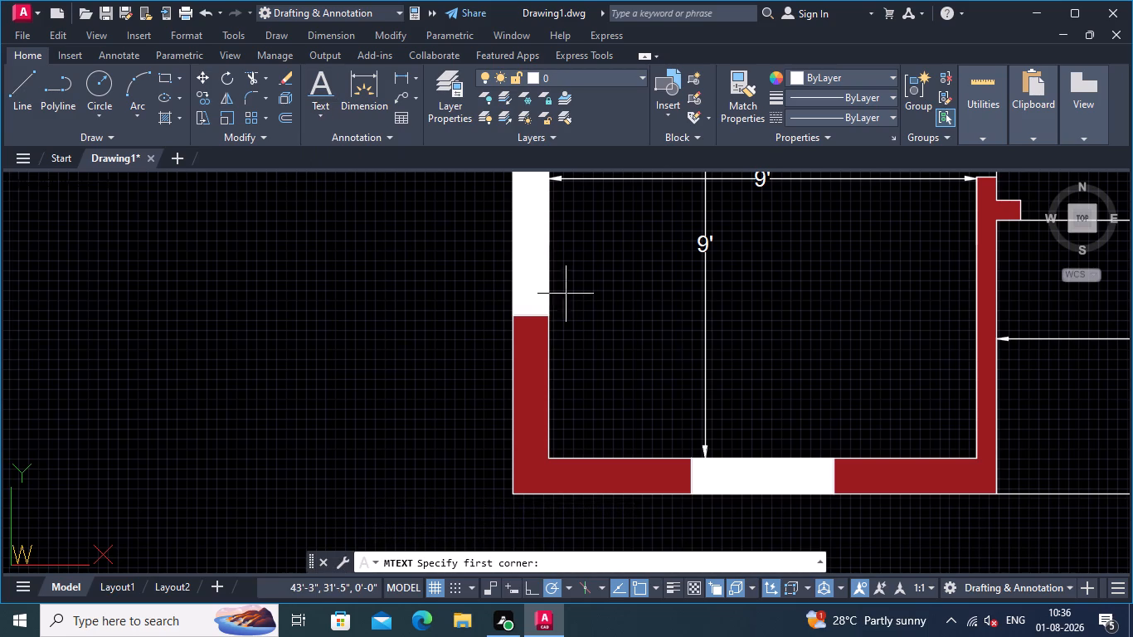
{"action": "left_click", "coordinate": [636, 323]}
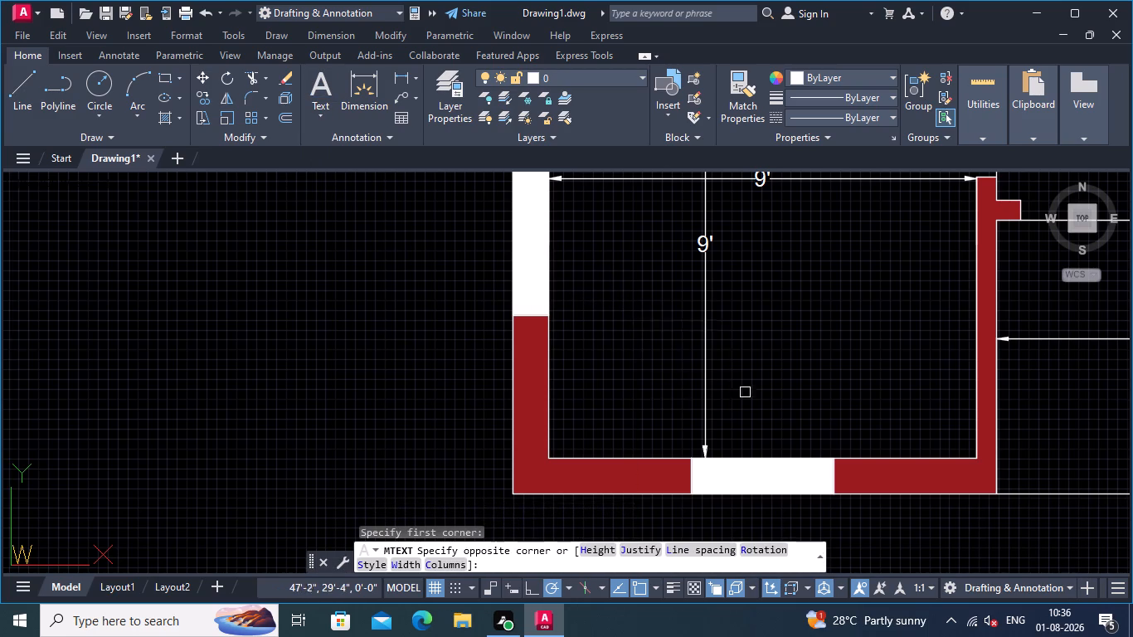
{"action": "left_click", "coordinate": [917, 408]}
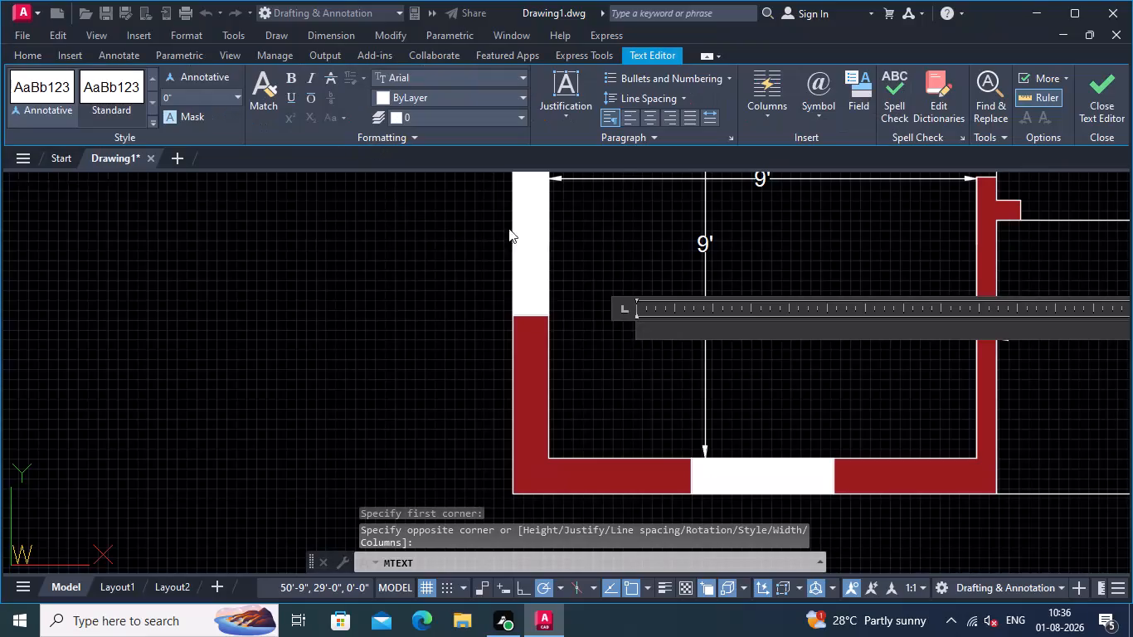
{"action": "left_click", "coordinate": [236, 95]}
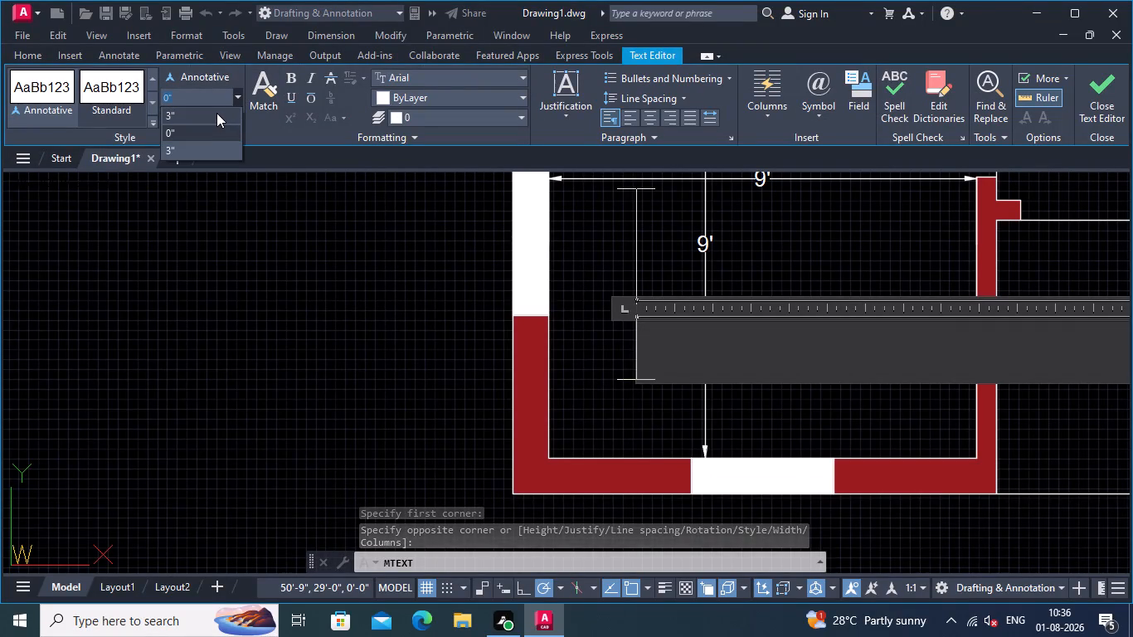
{"action": "left_click", "coordinate": [217, 113]}
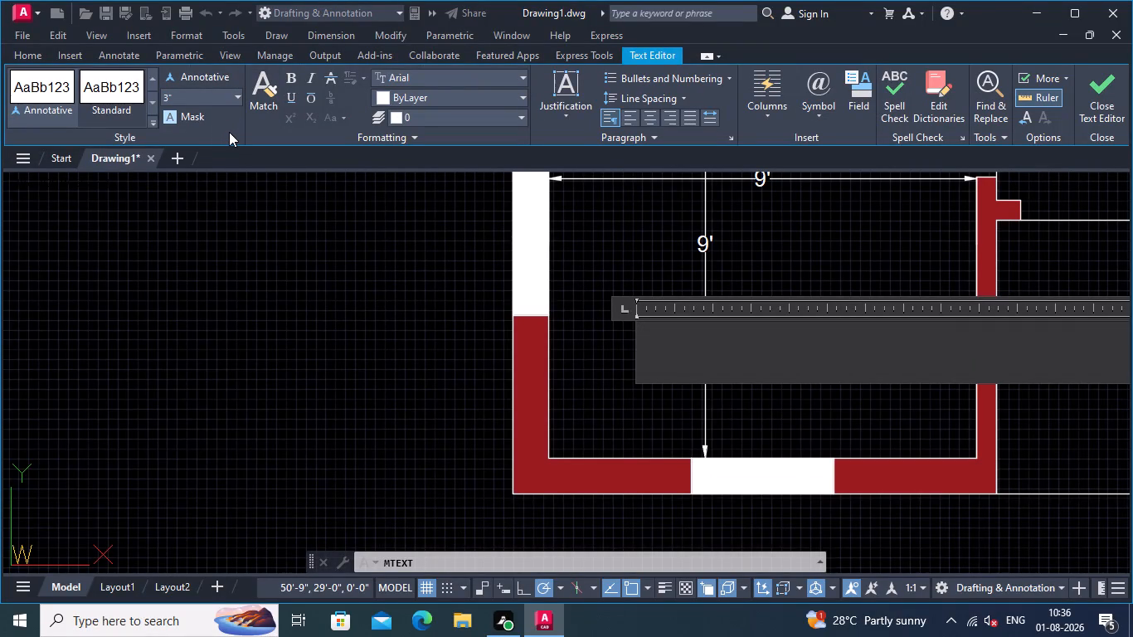
{"action": "type", "text": "BEDRO"}
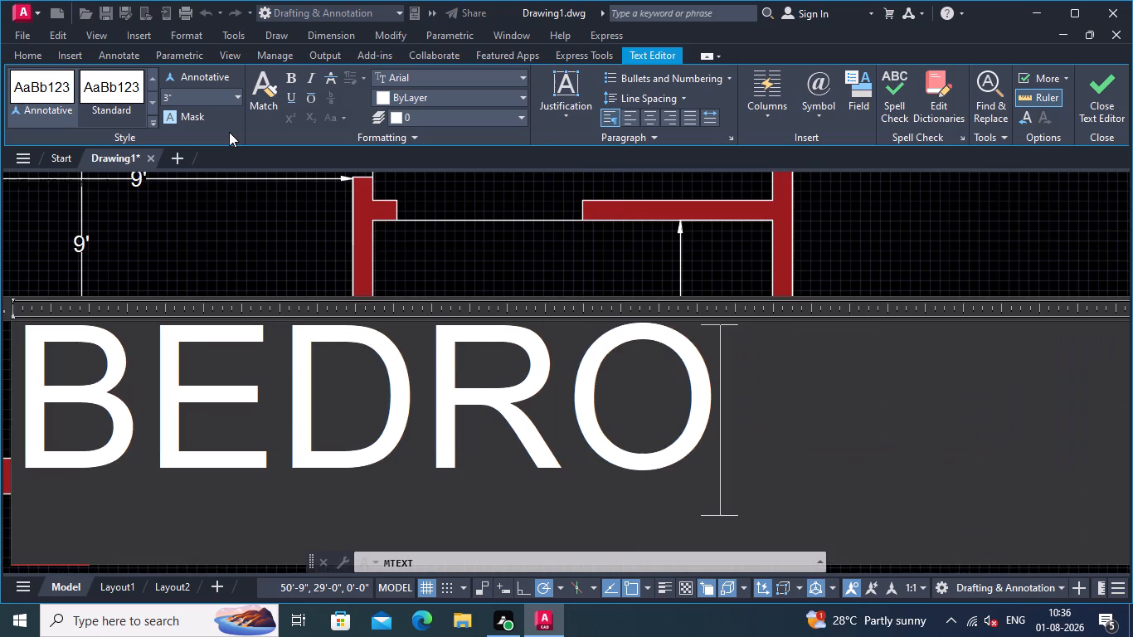
{"action": "key", "text": "o"}
{"action": "key", "text": "m"}
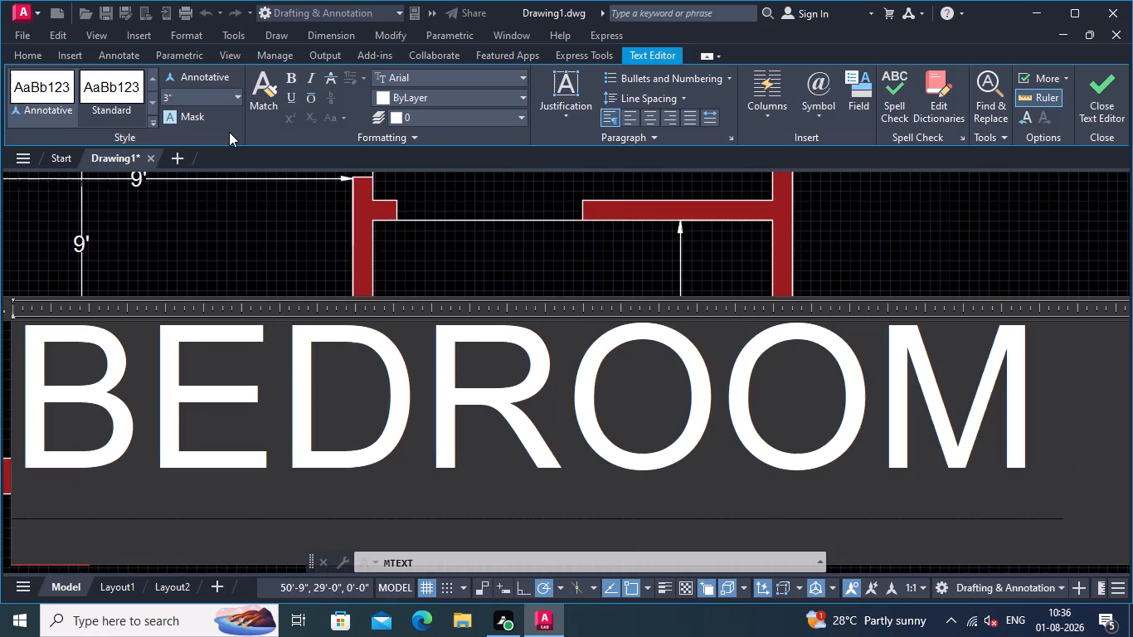
{"action": "key", "text": "Return"}
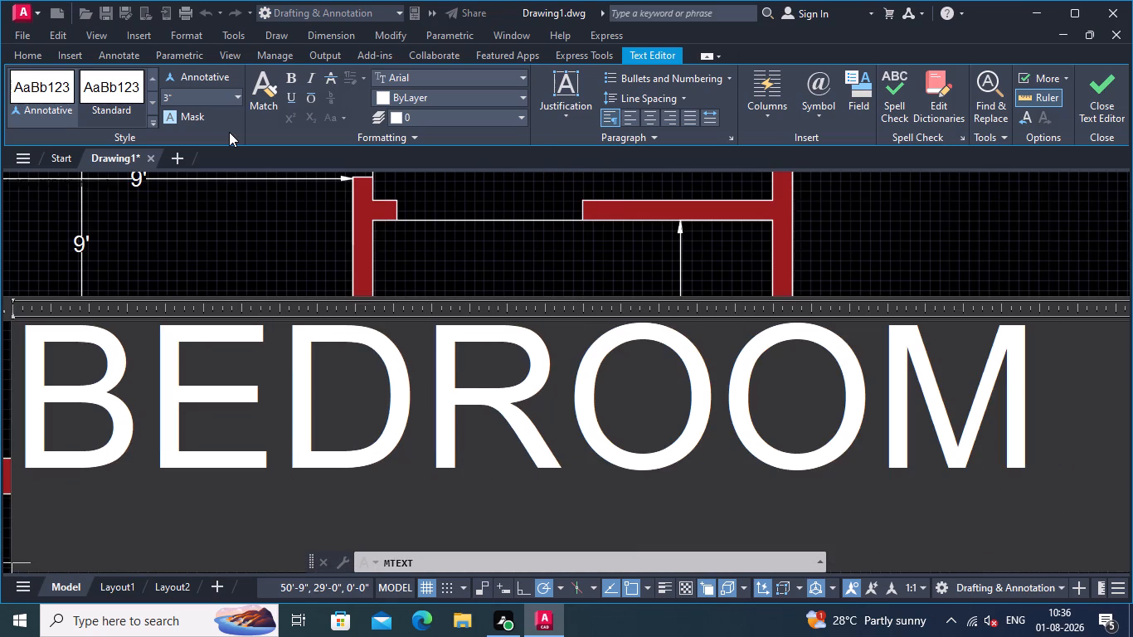
{"action": "left_click", "coordinate": [314, 246]}
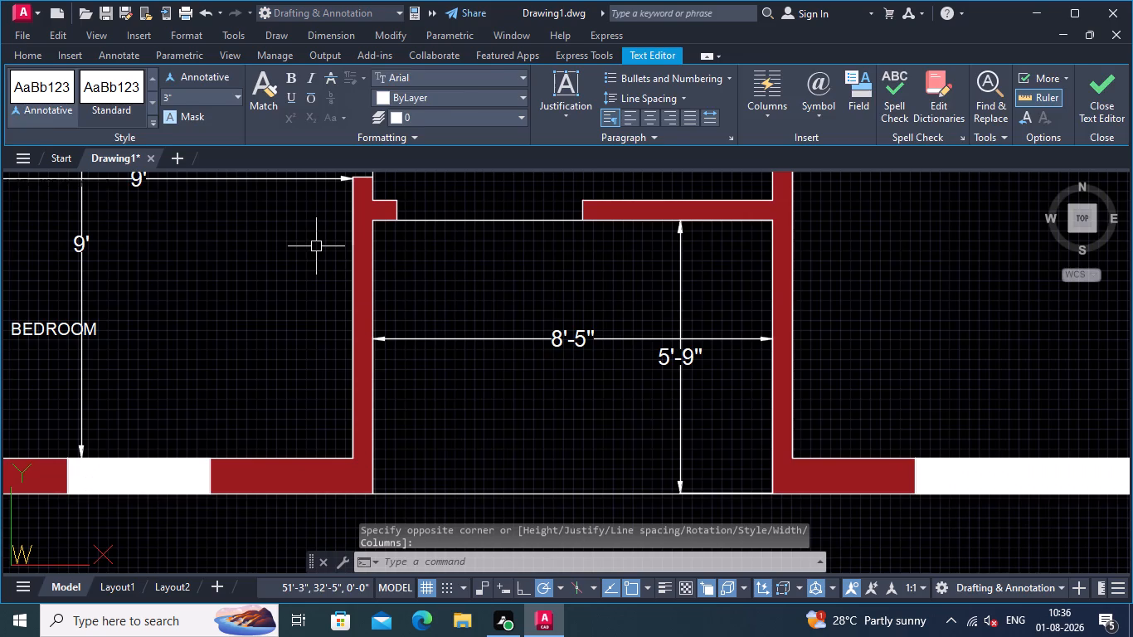
Add a multiline text label DRAWING / DINING with a 3" text height in the central hall beside the staircase.
{"action": "scroll", "coordinate": [301, 287], "scroll_direction": "down", "scroll_amount": 1}
{"action": "middle_click_drag", "start_coordinate": [282, 297], "coordinate": [556, 350]}
{"action": "scroll", "coordinate": [453, 352], "scroll_direction": "up", "scroll_amount": 2}
{"action": "middle_click_drag", "start_coordinate": [455, 352], "coordinate": [688, 288]}
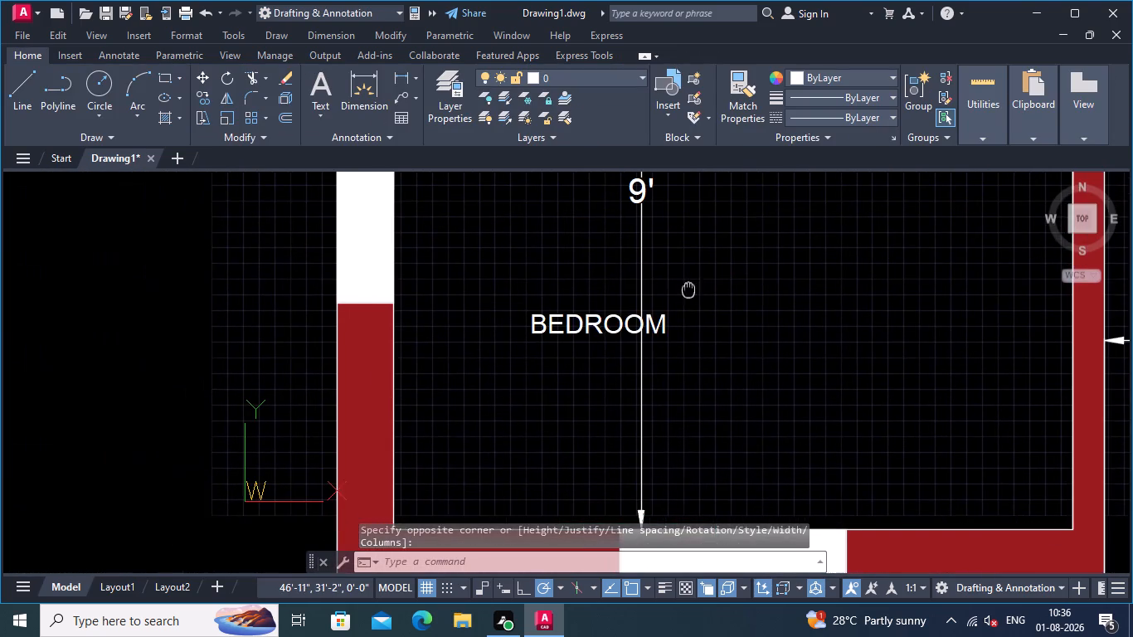
{"action": "middle_click_drag", "start_coordinate": [688, 288], "coordinate": [687, 292]}
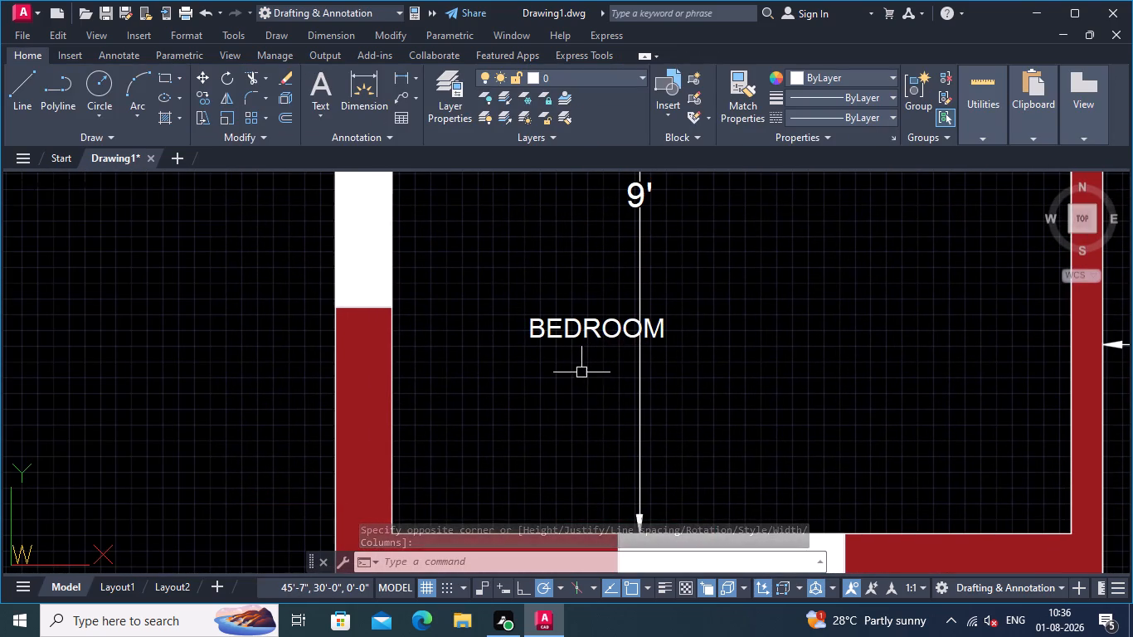
{"action": "scroll", "coordinate": [581, 362], "scroll_direction": "down", "scroll_amount": 2}
{"action": "middle_click_drag", "start_coordinate": [581, 362], "coordinate": [476, 349]}
{"action": "middle_click_drag", "start_coordinate": [574, 337], "coordinate": [515, 345]}
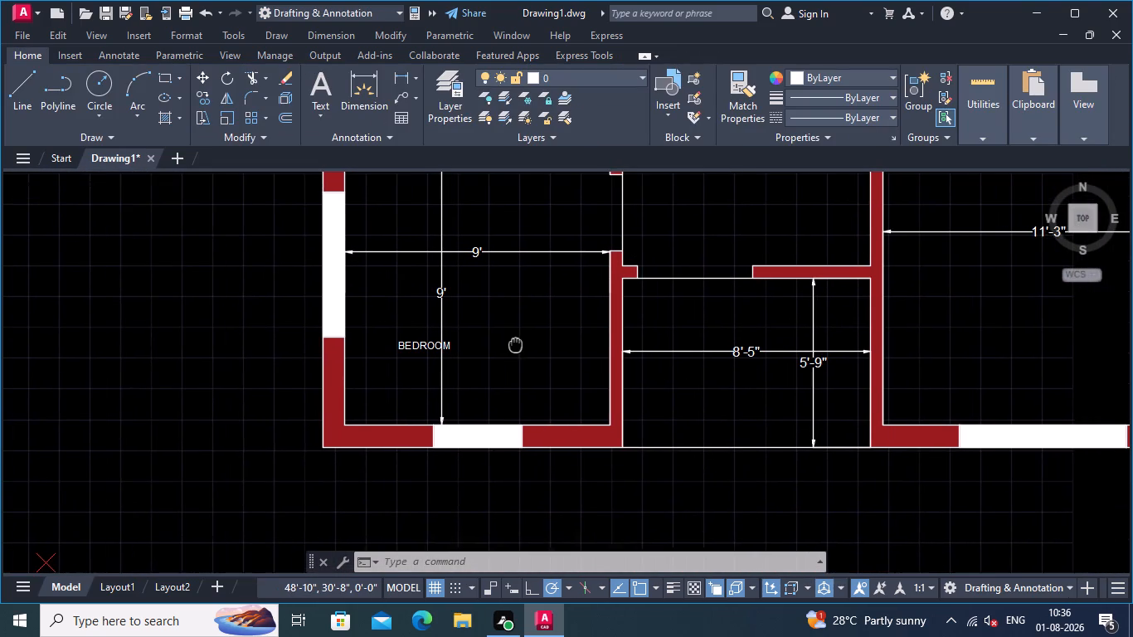
{"action": "middle_click_drag", "start_coordinate": [515, 345], "coordinate": [513, 347]}
{"action": "middle_click_drag", "start_coordinate": [663, 331], "coordinate": [604, 360]}
{"action": "middle_click_drag", "start_coordinate": [621, 315], "coordinate": [597, 419]}
{"action": "middle_click_drag", "start_coordinate": [630, 241], "coordinate": [596, 406]}
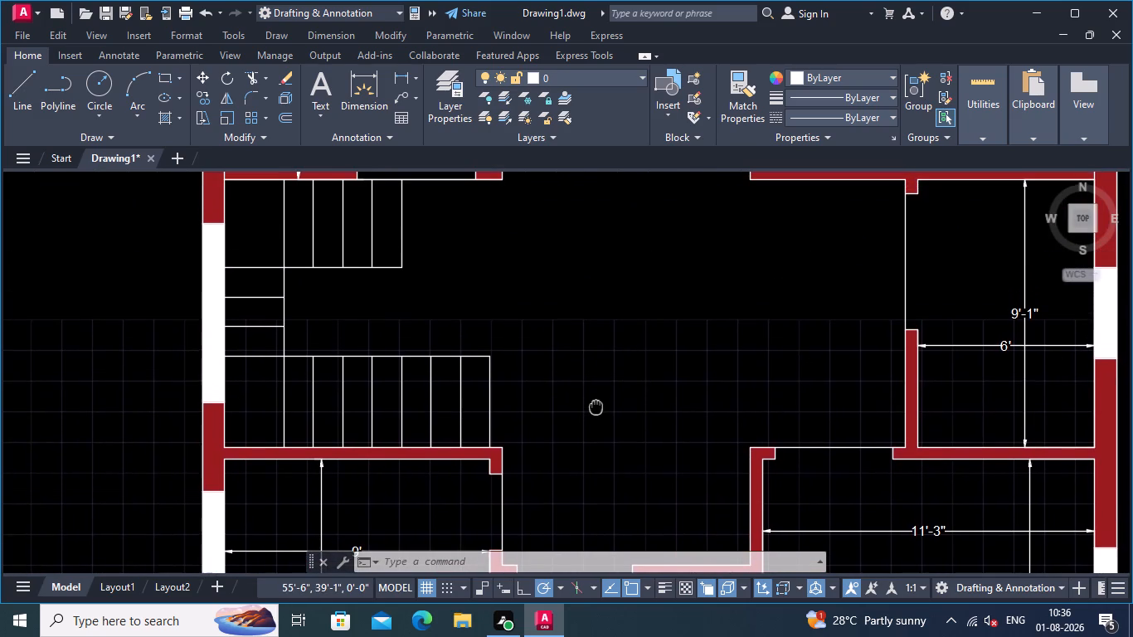
{"action": "middle_click_drag", "start_coordinate": [596, 406], "coordinate": [595, 406]}
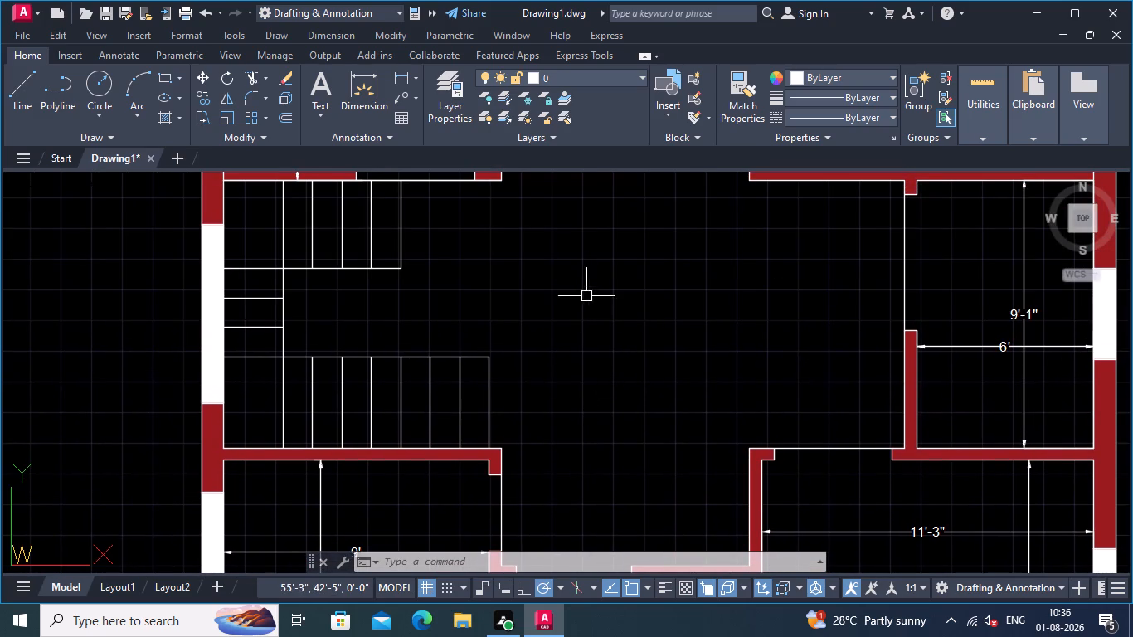
{"action": "right_click", "coordinate": [576, 254]}
{"action": "left_click", "coordinate": [621, 265]}
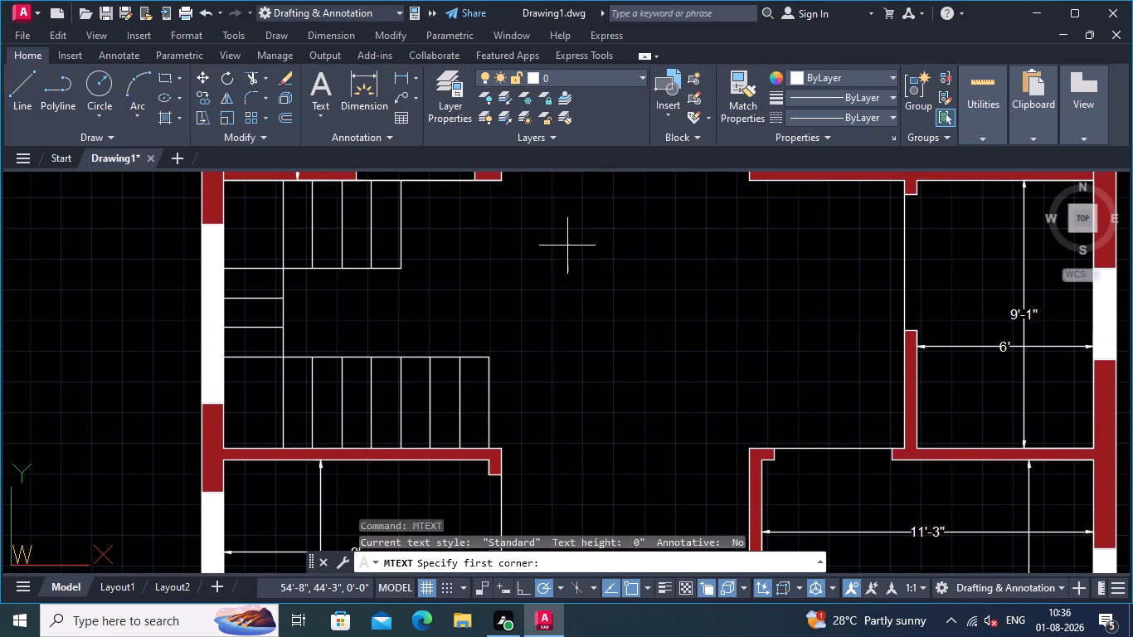
{"action": "left_click", "coordinate": [562, 235]}
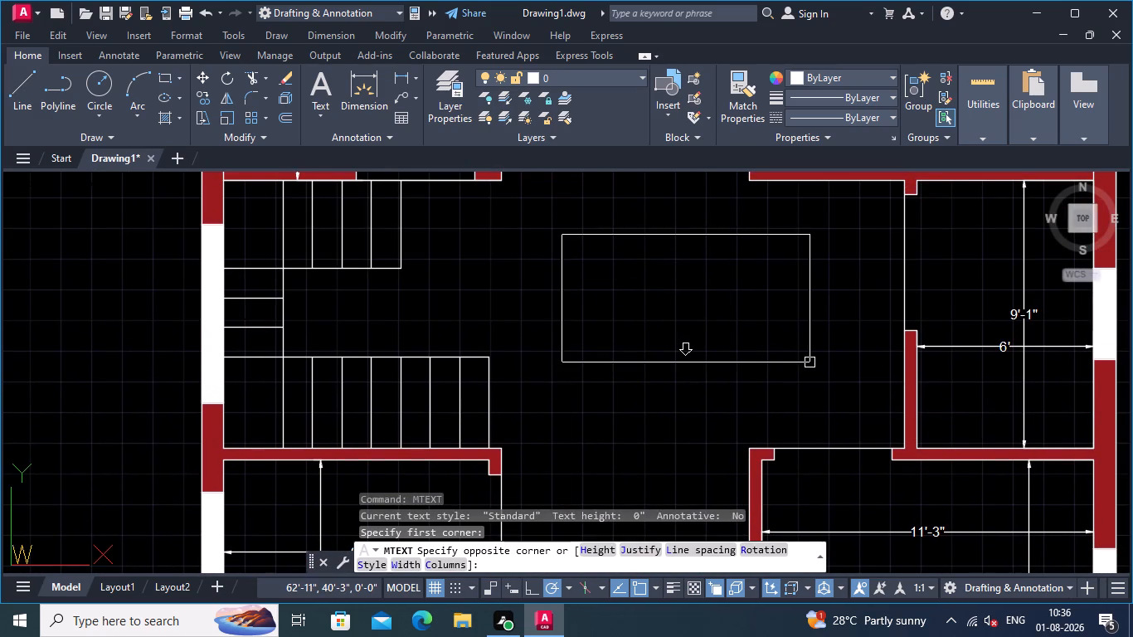
{"action": "left_click", "coordinate": [811, 362]}
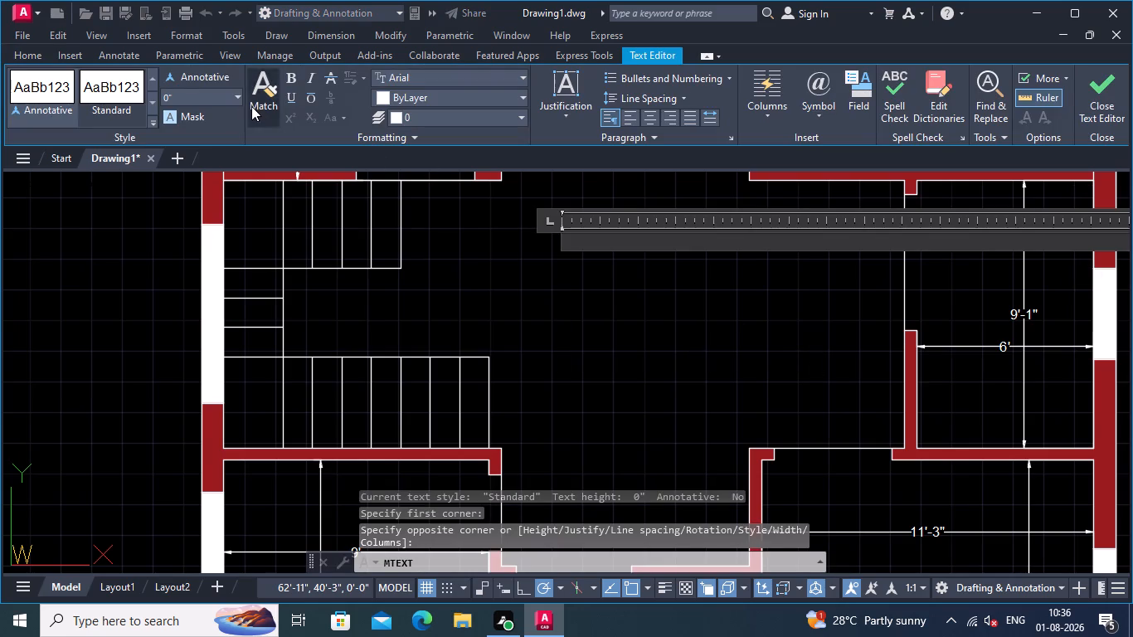
{"action": "left_click", "coordinate": [240, 91]}
{"action": "left_click", "coordinate": [226, 132]}
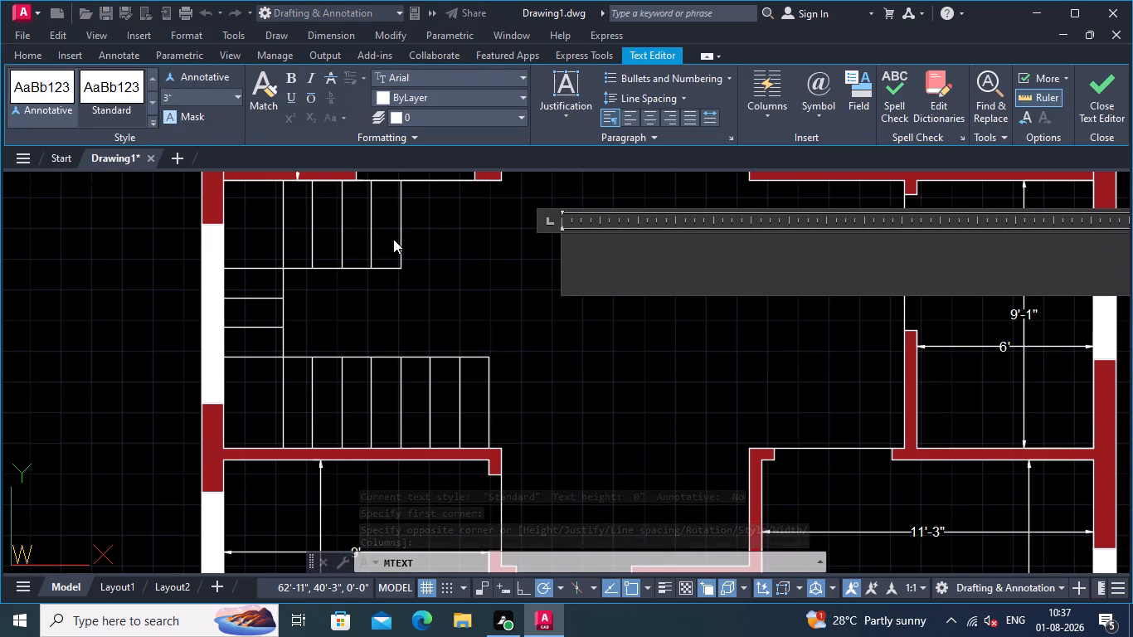
{"action": "type", "text": "DRAWING"}
{"action": "key", "text": "space"}
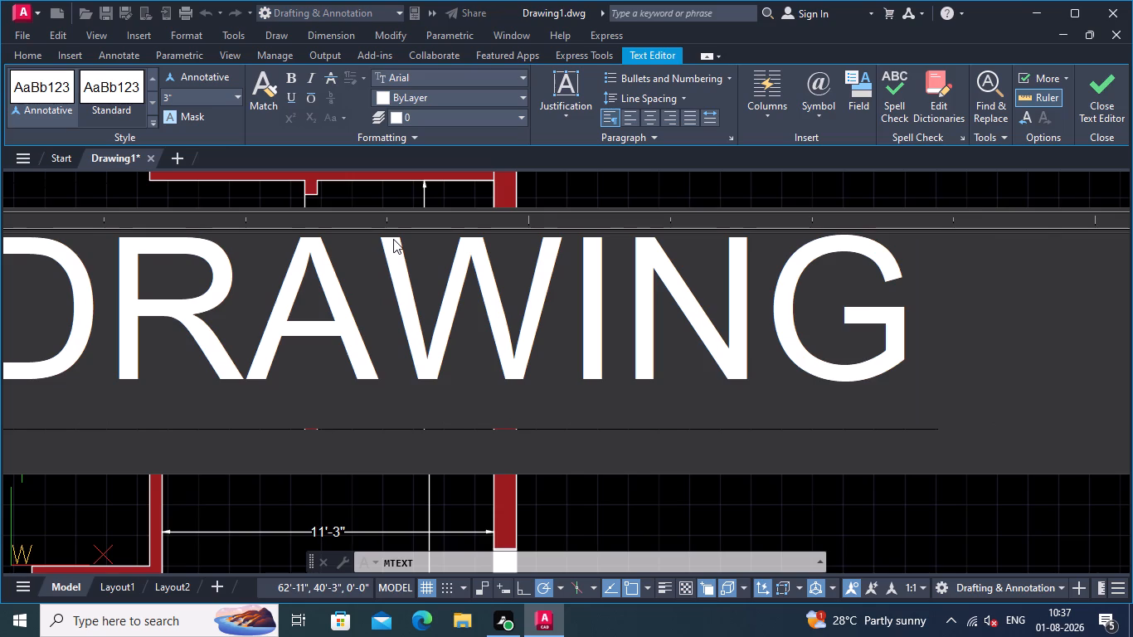
{"action": "key", "text": "slash"}
{"action": "key", "text": "space"}
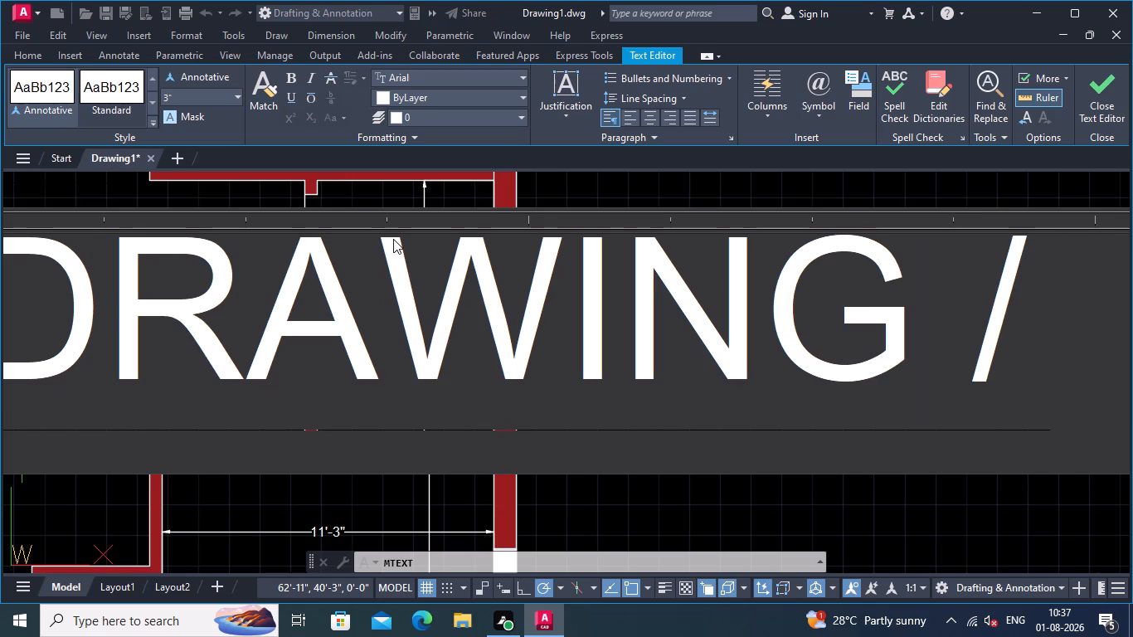
{"action": "type", "text": "DINI"}
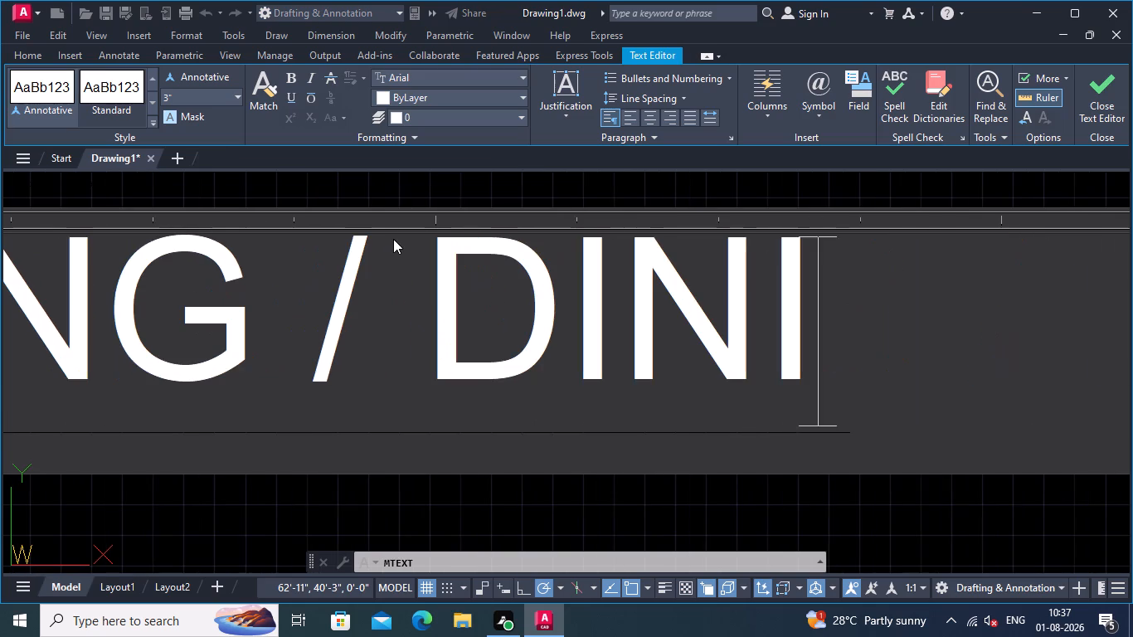
{"action": "key", "text": "BackSpace"}
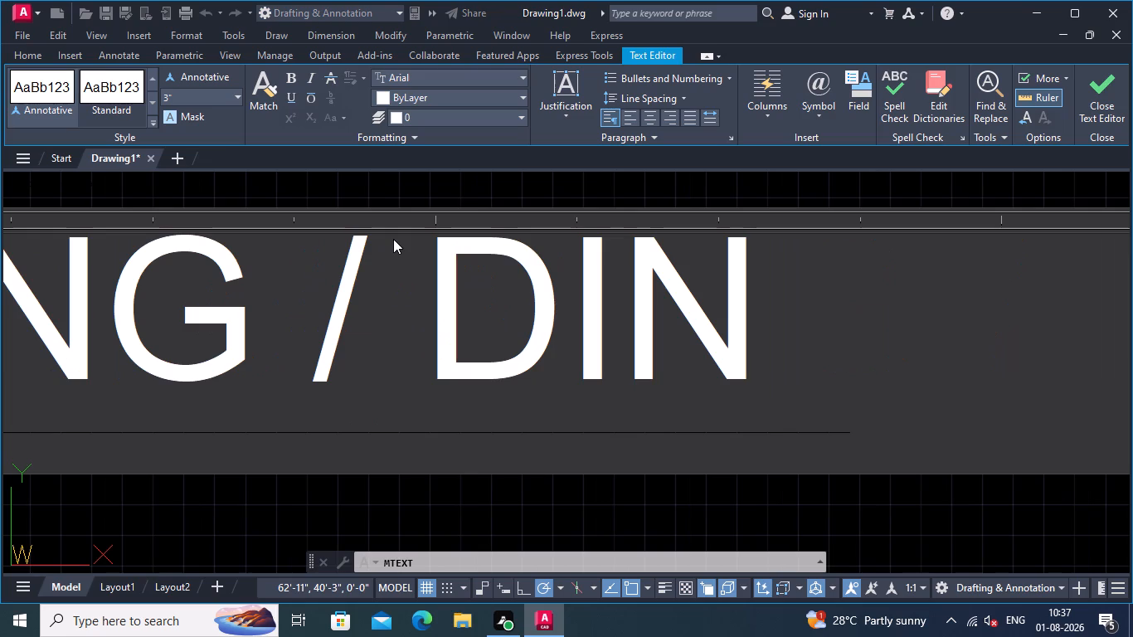
{"action": "key", "text": "i"}
{"action": "type", "text": "NG"}
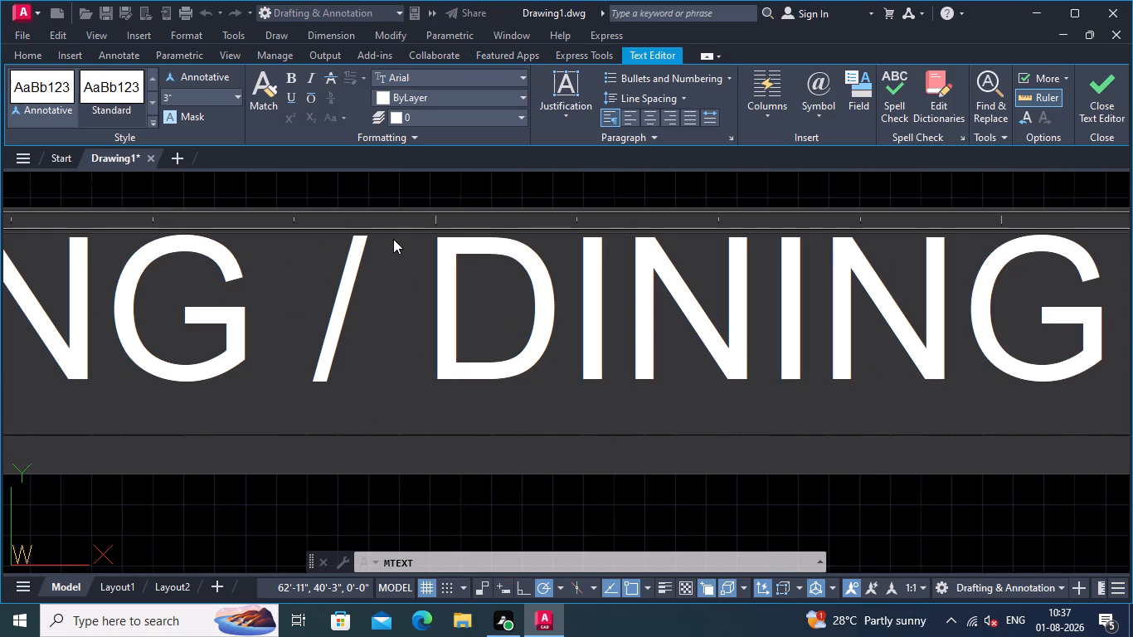
{"action": "left_click", "coordinate": [241, 529]}
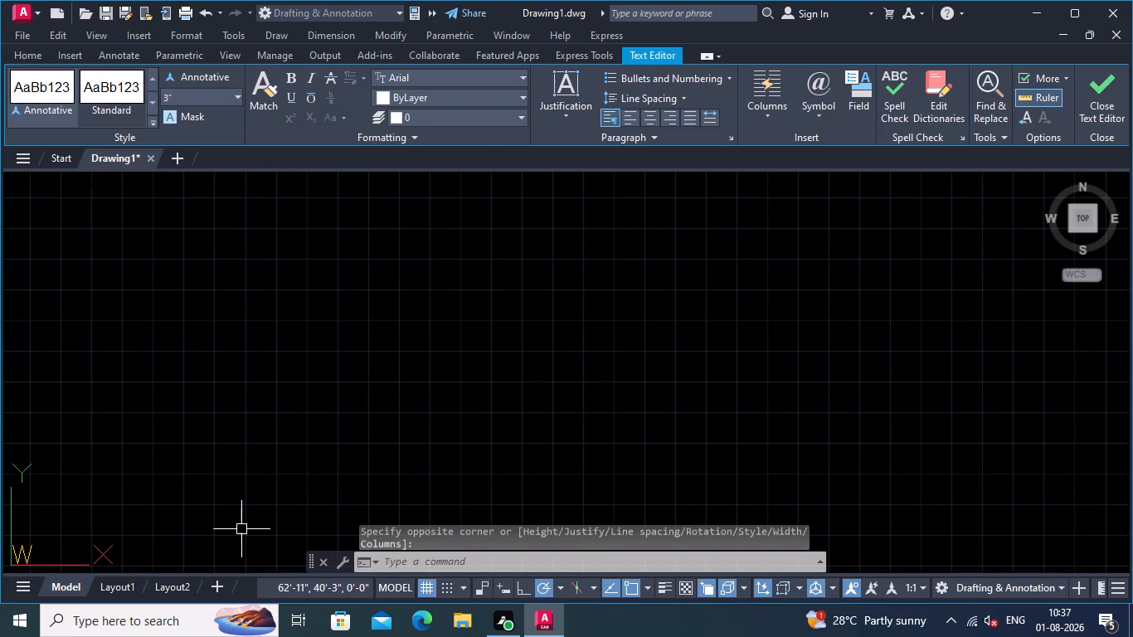
{"action": "scroll", "coordinate": [294, 479], "scroll_direction": "down", "scroll_amount": 3}
{"action": "middle_click_drag", "start_coordinate": [323, 407], "coordinate": [862, 332]}
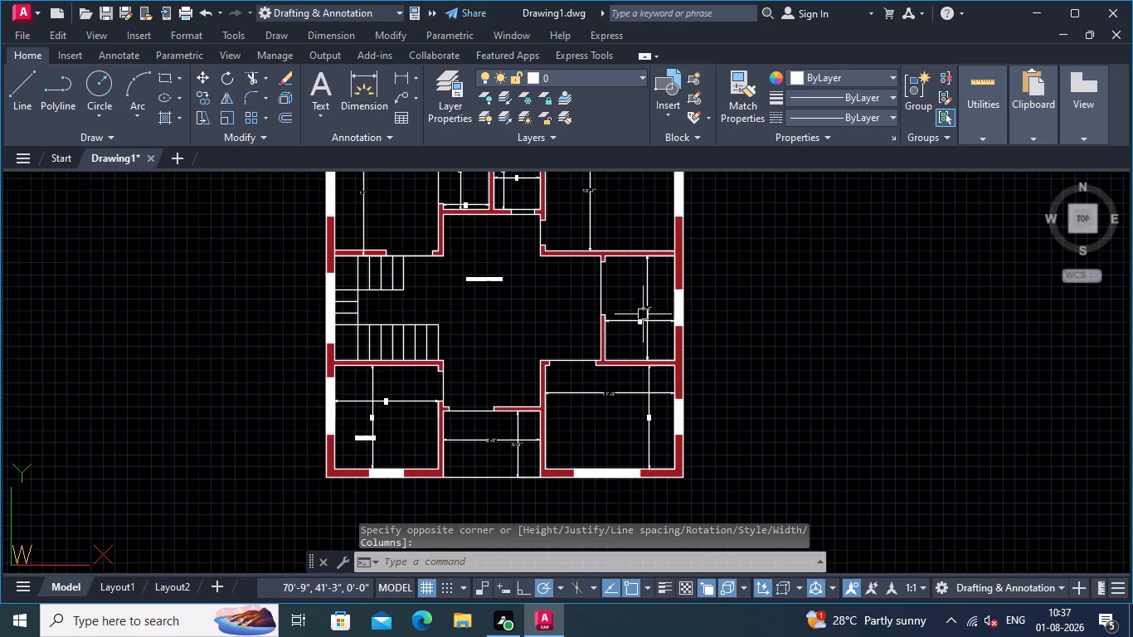
{"action": "scroll", "coordinate": [544, 319], "scroll_direction": "up", "scroll_amount": 2}
{"action": "middle_click_drag", "start_coordinate": [536, 320], "coordinate": [611, 348]}
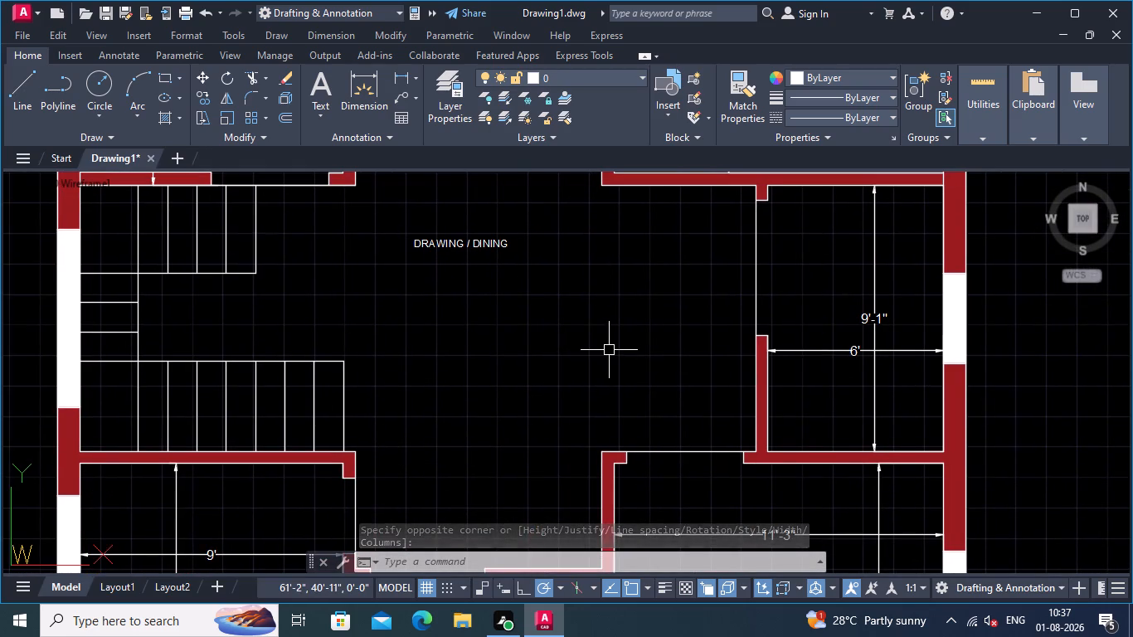
Add a multiline text label BEDROOM with a 3" text height in the lower part of the upper-right room.
{"action": "right_click", "coordinate": [602, 354]}
{"action": "left_click", "coordinate": [693, 60]}
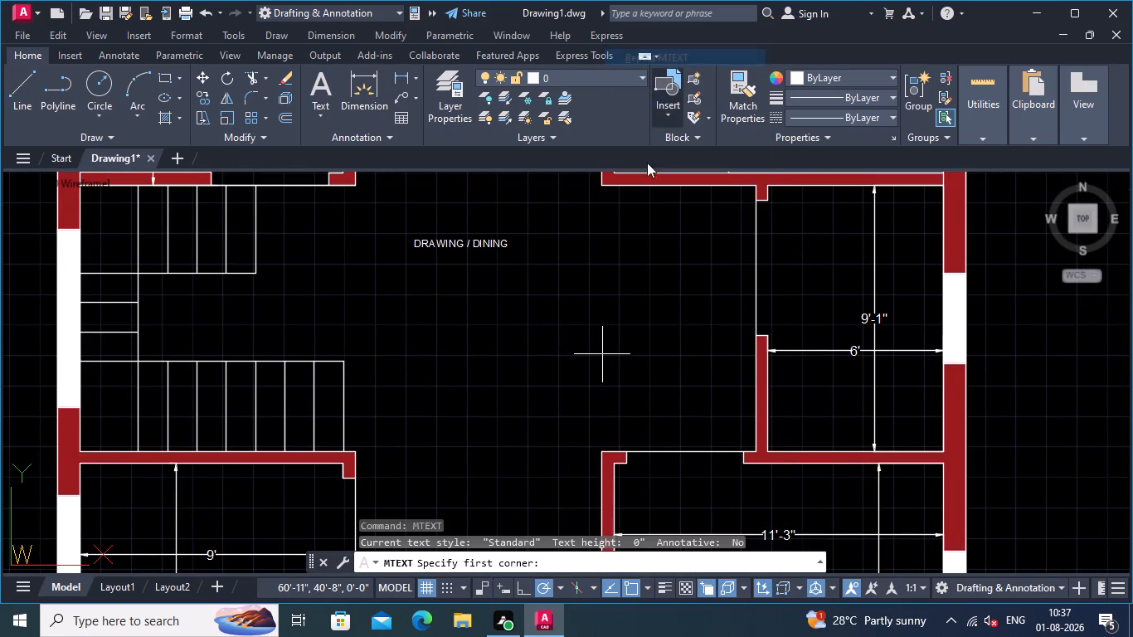
{"action": "middle_click_drag", "start_coordinate": [620, 267], "coordinate": [585, 384]}
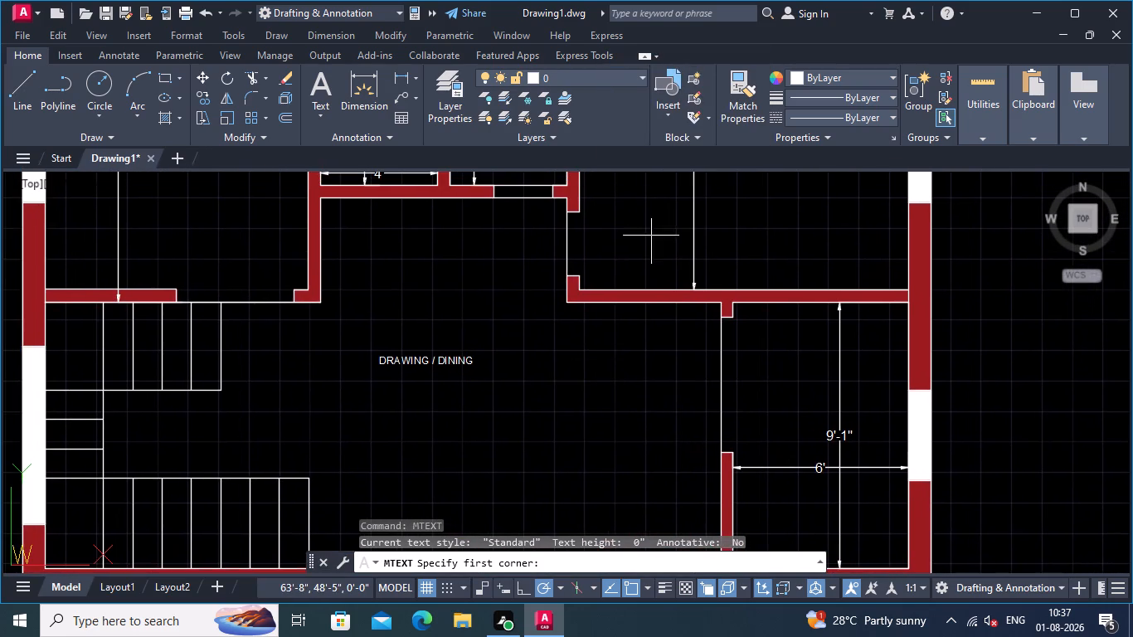
{"action": "middle_click_drag", "start_coordinate": [644, 256], "coordinate": [634, 396]}
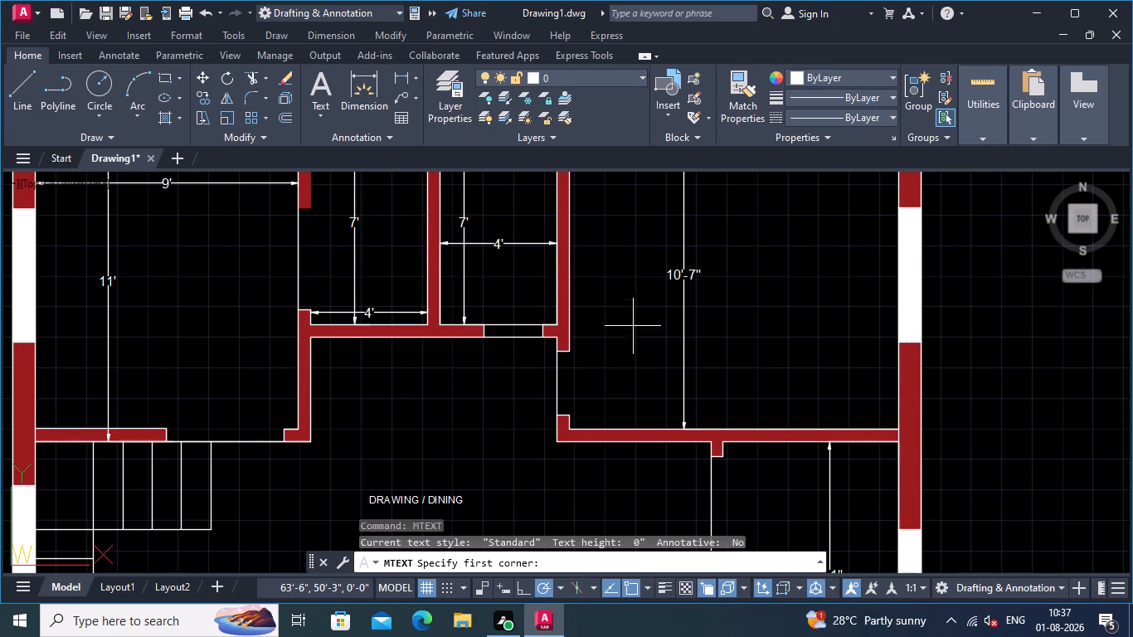
{"action": "left_click", "coordinate": [632, 318]}
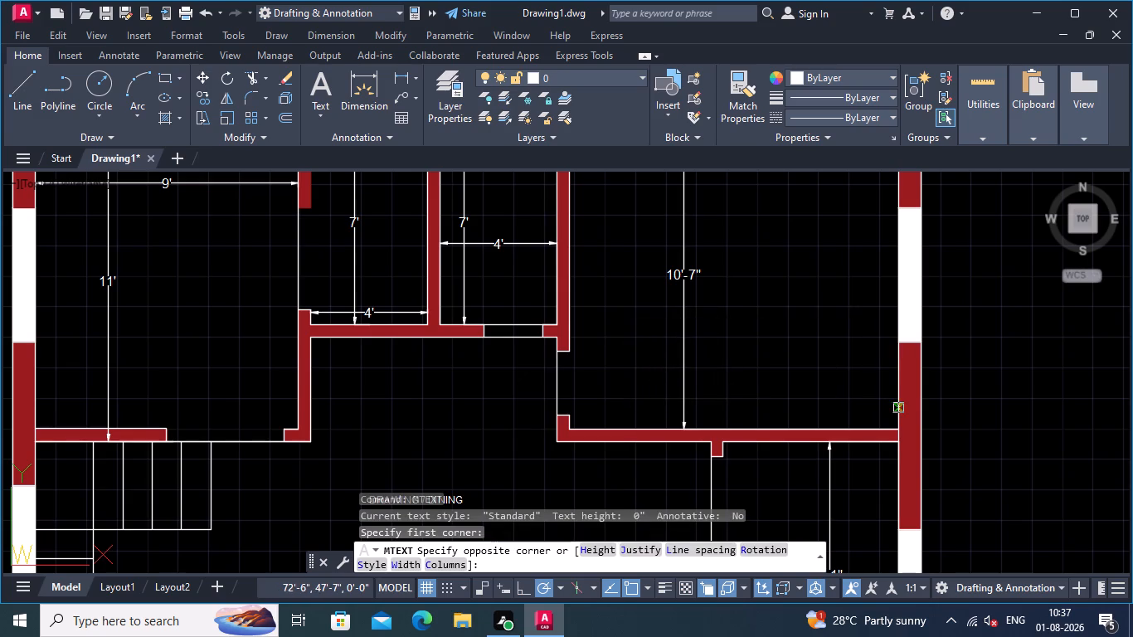
{"action": "left_click", "coordinate": [882, 411]}
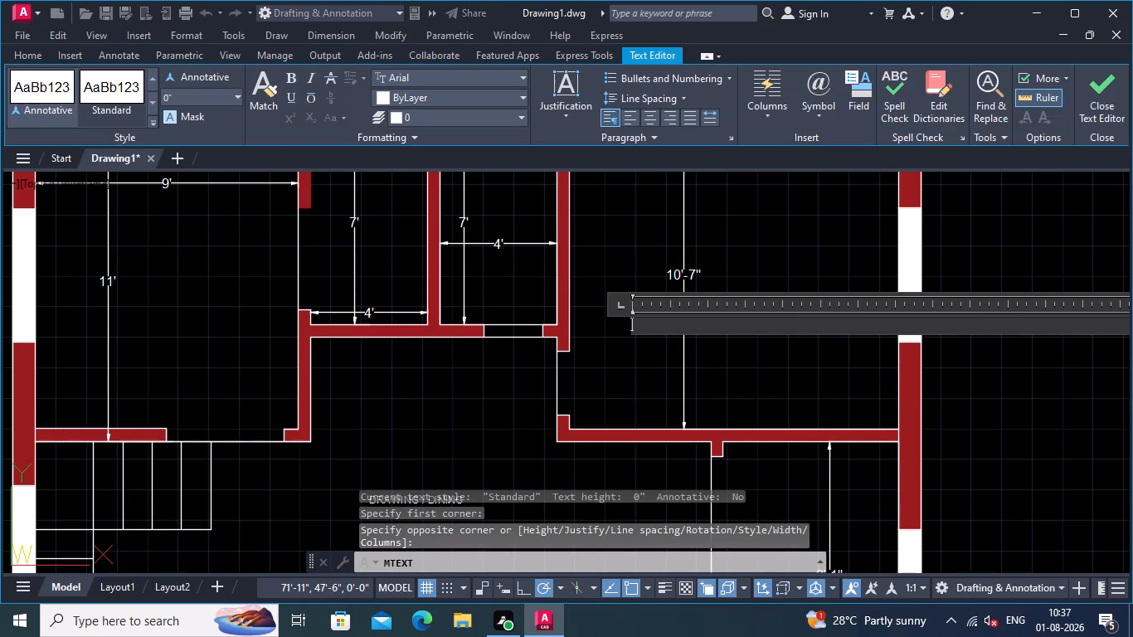
{"action": "left_click", "coordinate": [231, 97]}
{"action": "left_click", "coordinate": [241, 93]}
{"action": "left_click", "coordinate": [216, 134]}
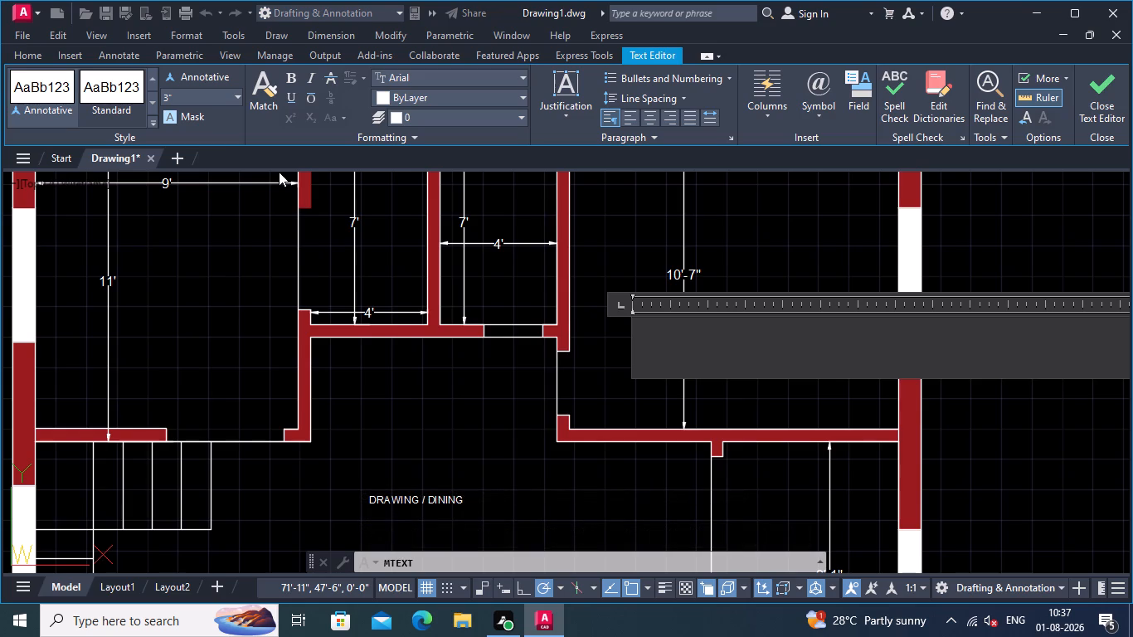
{"action": "type", "text": "BED"}
{"action": "type", "text": "ROOM"}
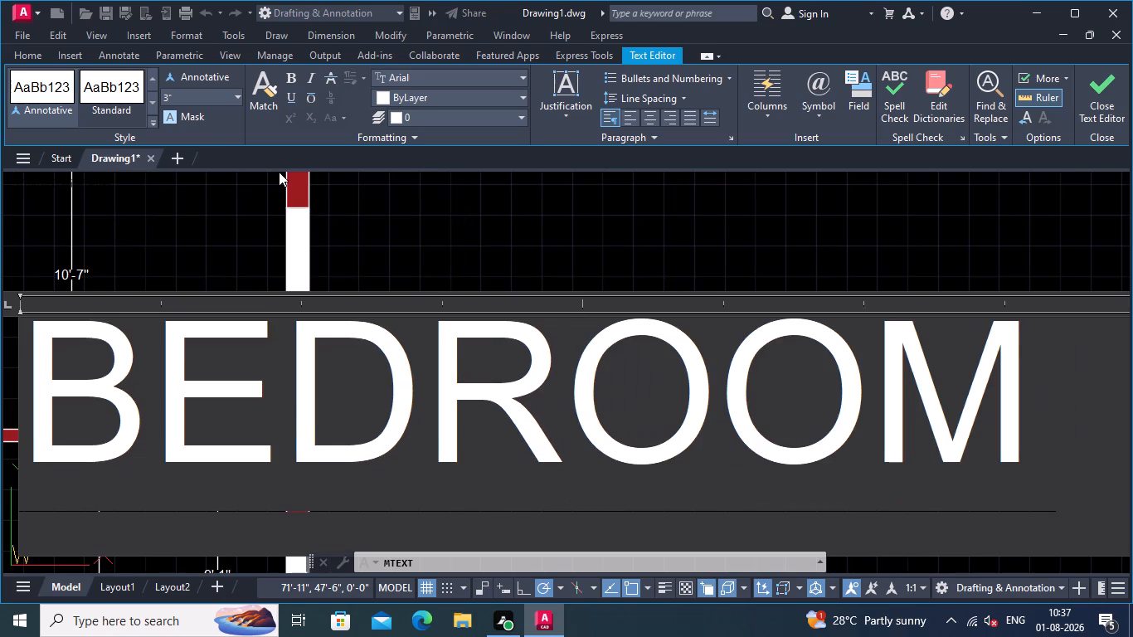
{"action": "left_click", "coordinate": [378, 209]}
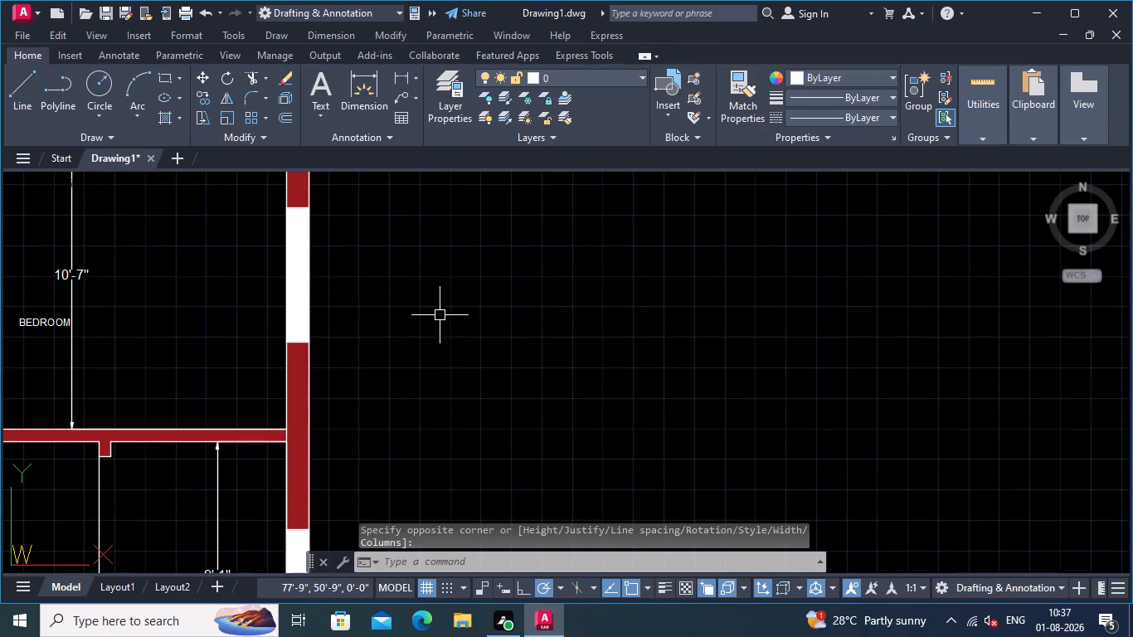
Copy the upper-right room's BEDROOM label into the lower part of the upper-left room, above the staircase.
{"action": "scroll", "coordinate": [440, 316], "scroll_direction": "down", "scroll_amount": 1}
{"action": "middle_click_drag", "start_coordinate": [293, 322], "coordinate": [654, 305]}
{"action": "scroll", "coordinate": [581, 313], "scroll_direction": "up", "scroll_amount": 2}
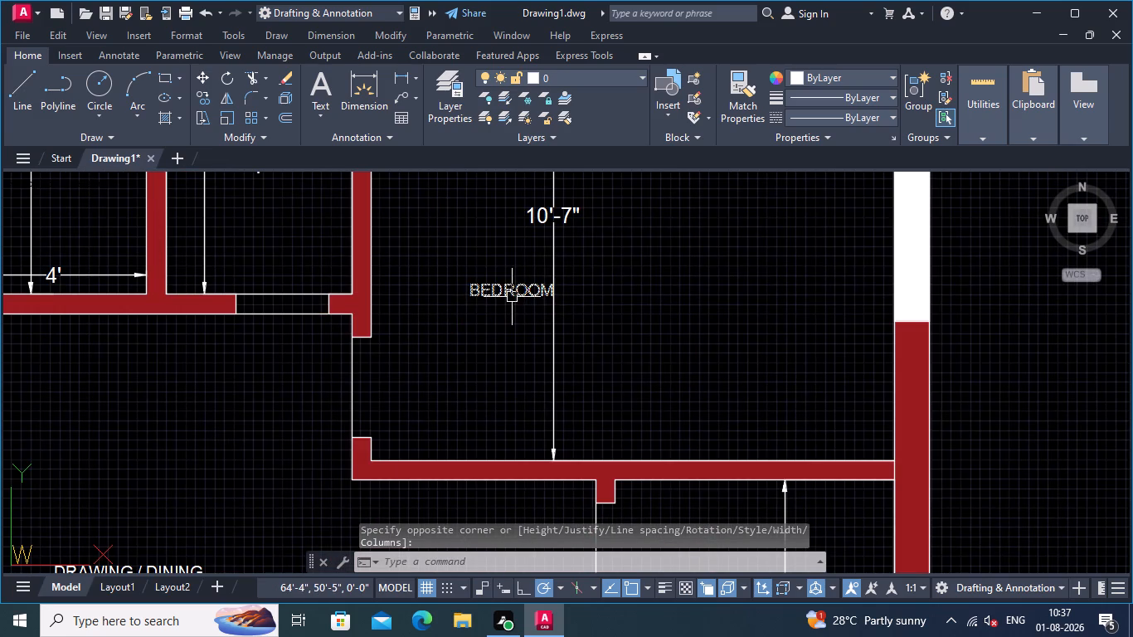
{"action": "left_click", "coordinate": [512, 293]}
{"action": "right_click", "coordinate": [502, 269]}
{"action": "left_click", "coordinate": [551, 337]}
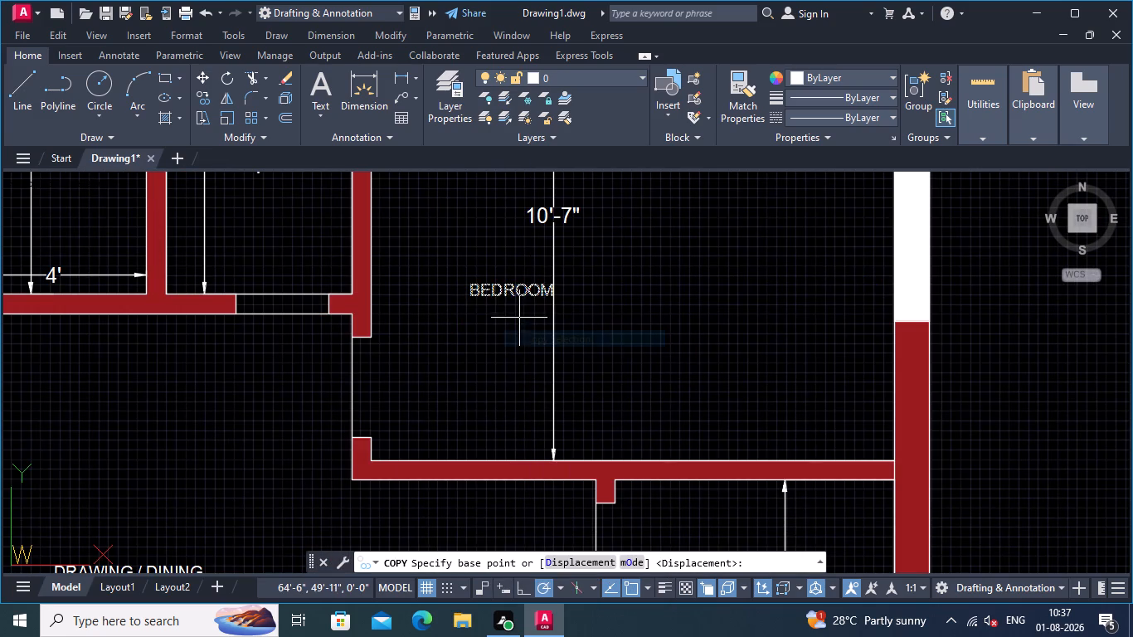
{"action": "left_click", "coordinate": [508, 290]}
{"action": "middle_click_drag", "start_coordinate": [444, 299], "coordinate": [858, 316]}
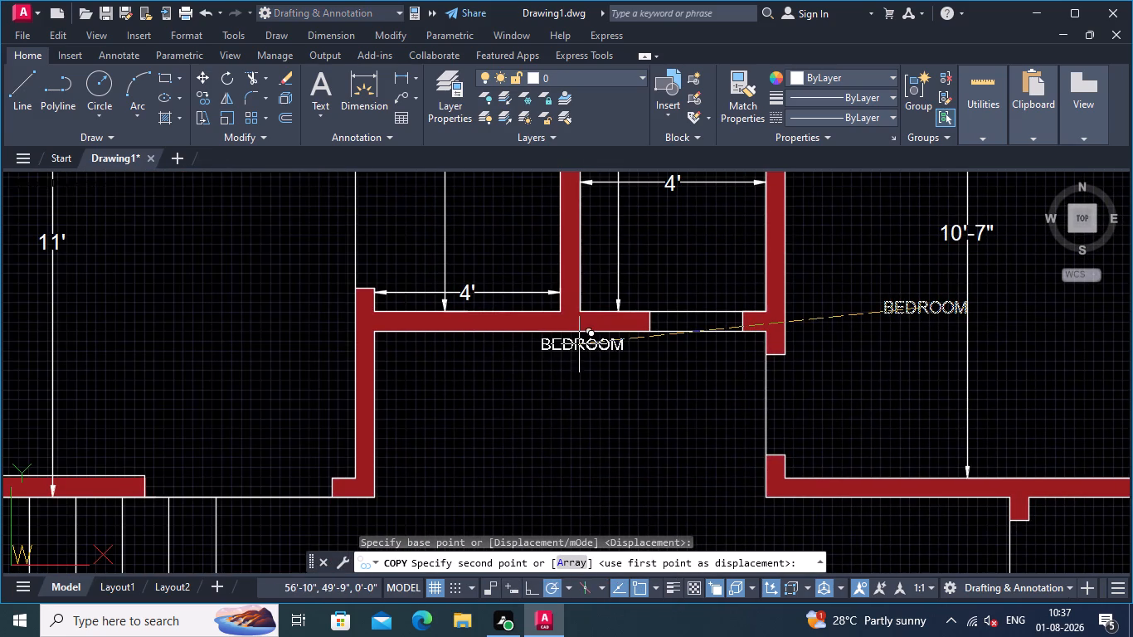
{"action": "middle_click_drag", "start_coordinate": [277, 330], "coordinate": [661, 310]}
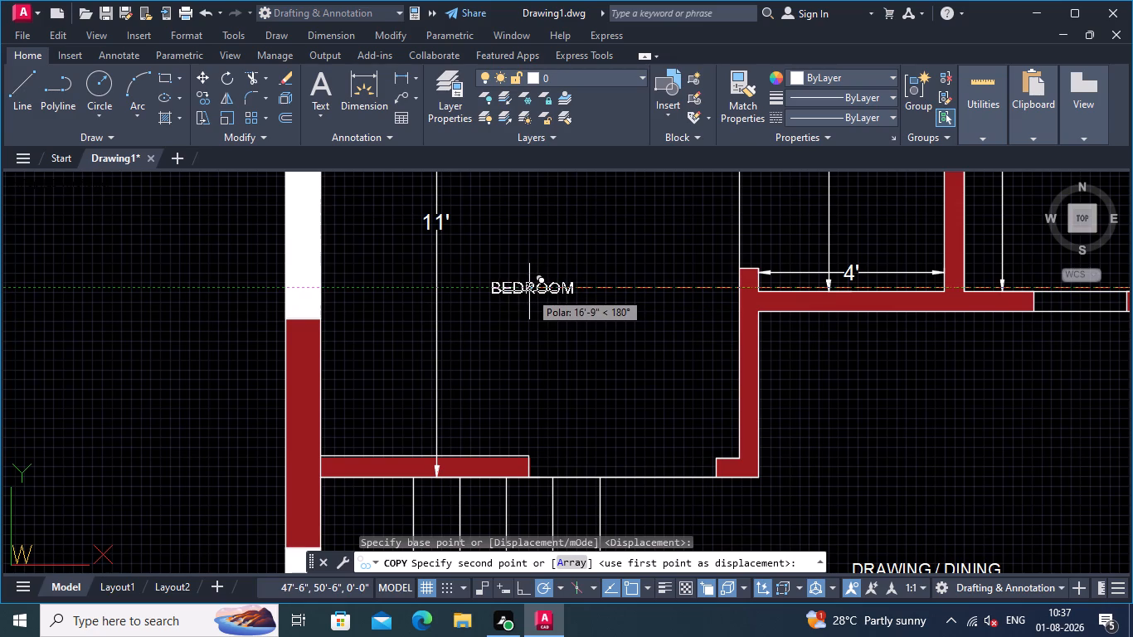
{"action": "left_click", "coordinate": [529, 291]}
{"action": "middle_click", "coordinate": [560, 365]}
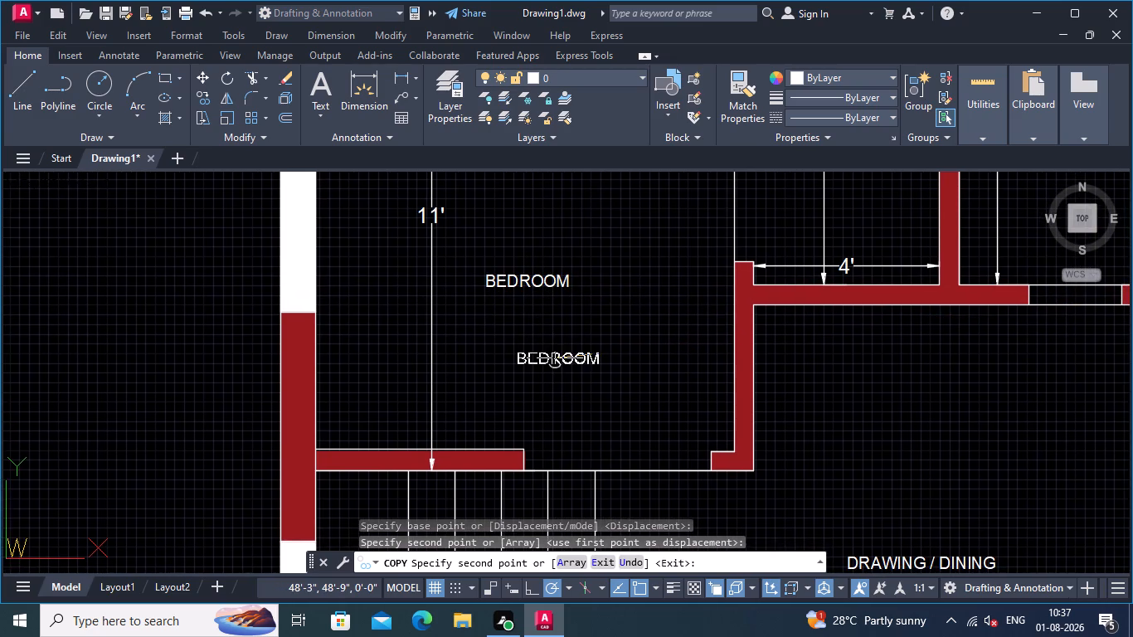
{"action": "middle_click_drag", "start_coordinate": [552, 360], "coordinate": [560, 218]}
{"action": "middle_click_drag", "start_coordinate": [495, 446], "coordinate": [512, 211]}
{"action": "middle_click_drag", "start_coordinate": [455, 455], "coordinate": [498, 385]}
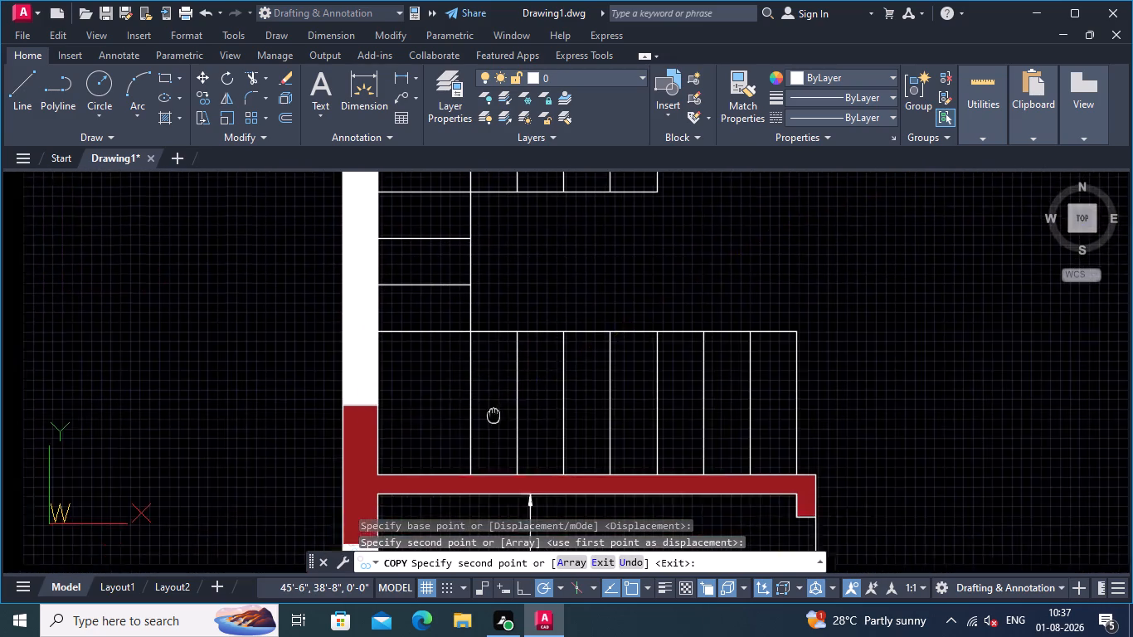
{"action": "middle_click_drag", "start_coordinate": [498, 385], "coordinate": [521, 158]}
{"action": "scroll", "coordinate": [535, 387], "scroll_direction": "down", "scroll_amount": 1}
{"action": "middle_click_drag", "start_coordinate": [566, 423], "coordinate": [547, 214]}
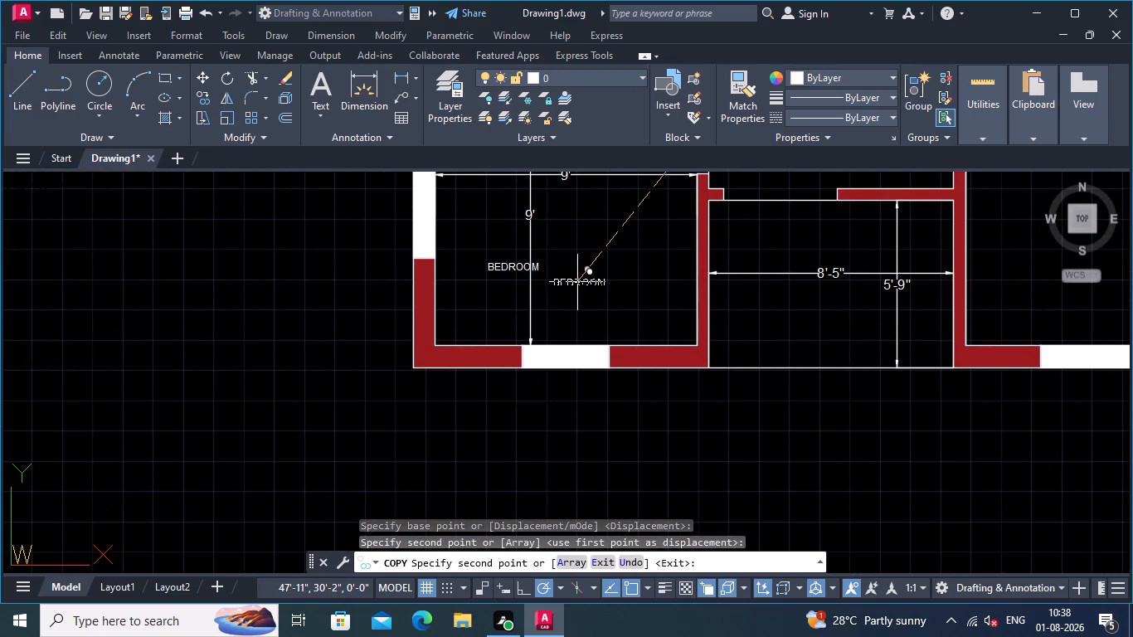
{"action": "key", "text": "Escape"}
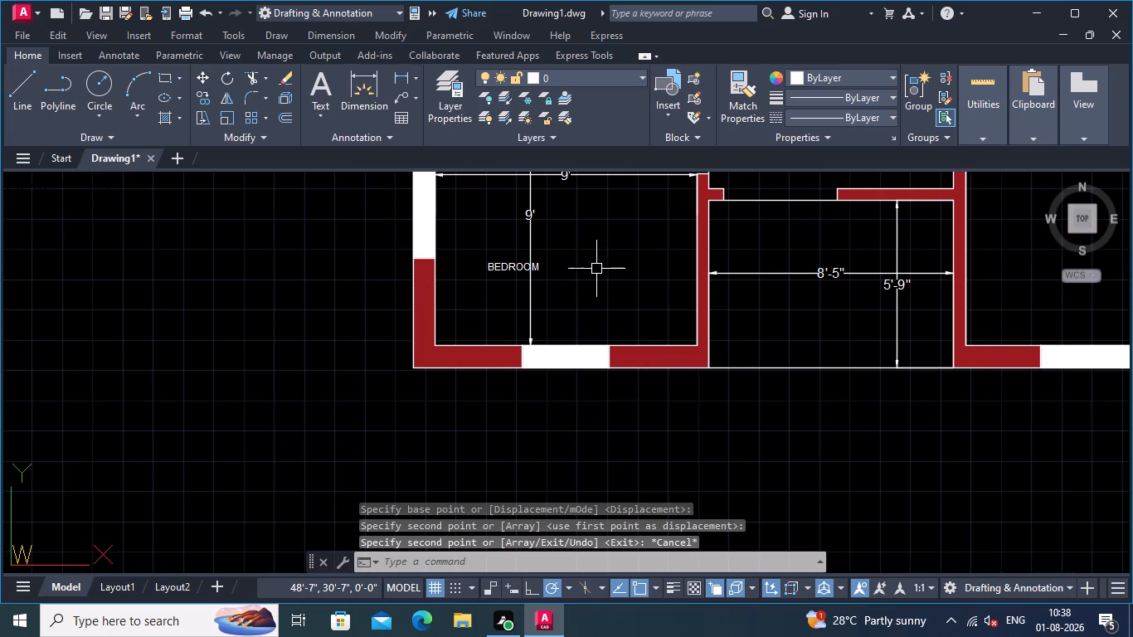
Add a single-line text label BARAMDA, 3" high with 0 rotation, in the entrance space between the two lower rooms.
{"action": "middle_click_drag", "start_coordinate": [594, 269], "coordinate": [420, 257]}
{"action": "scroll", "coordinate": [594, 291], "scroll_direction": "up", "scroll_amount": 2}
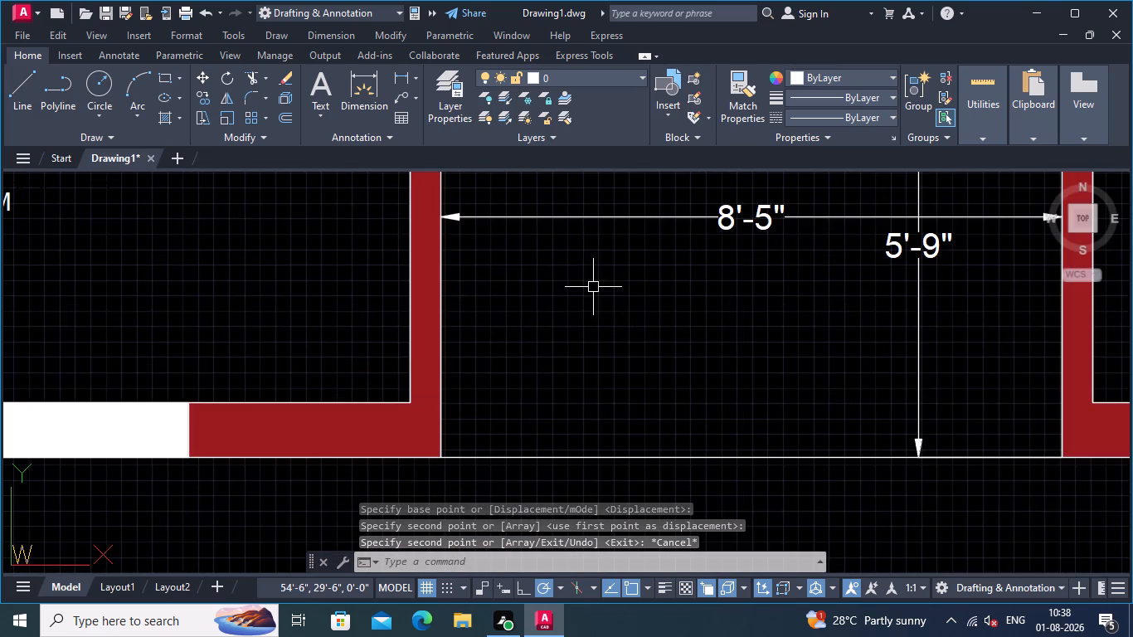
{"action": "scroll", "coordinate": [593, 287], "scroll_direction": "down", "scroll_amount": 1}
{"action": "middle_click_drag", "start_coordinate": [593, 287], "coordinate": [570, 202]}
{"action": "middle_click_drag", "start_coordinate": [566, 255], "coordinate": [498, 366]}
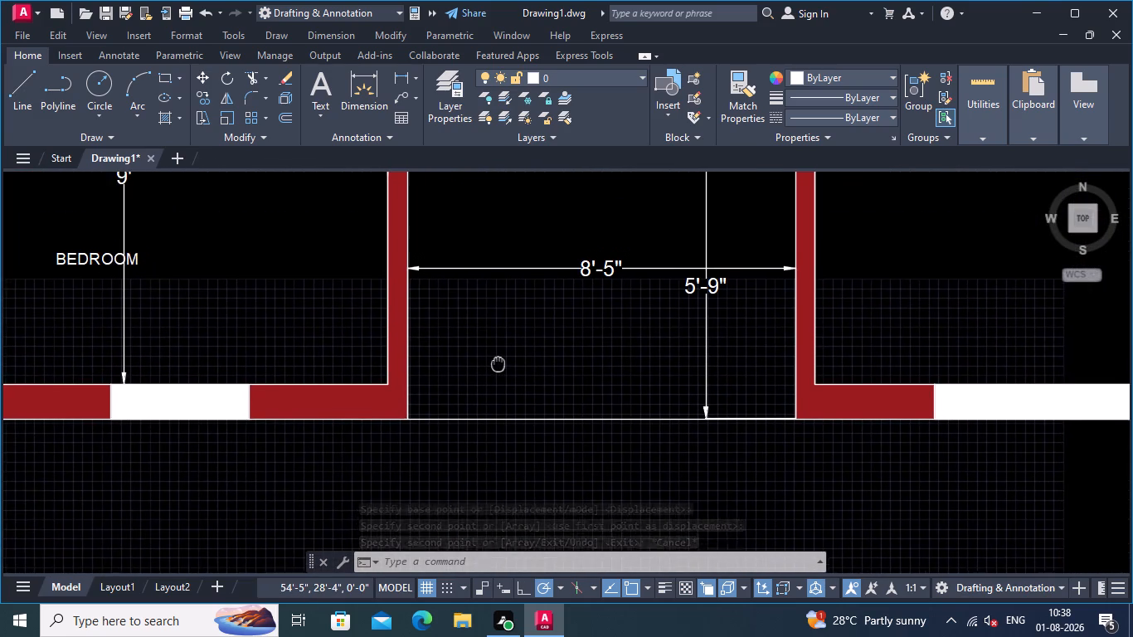
{"action": "middle_click_drag", "start_coordinate": [498, 366], "coordinate": [496, 373]}
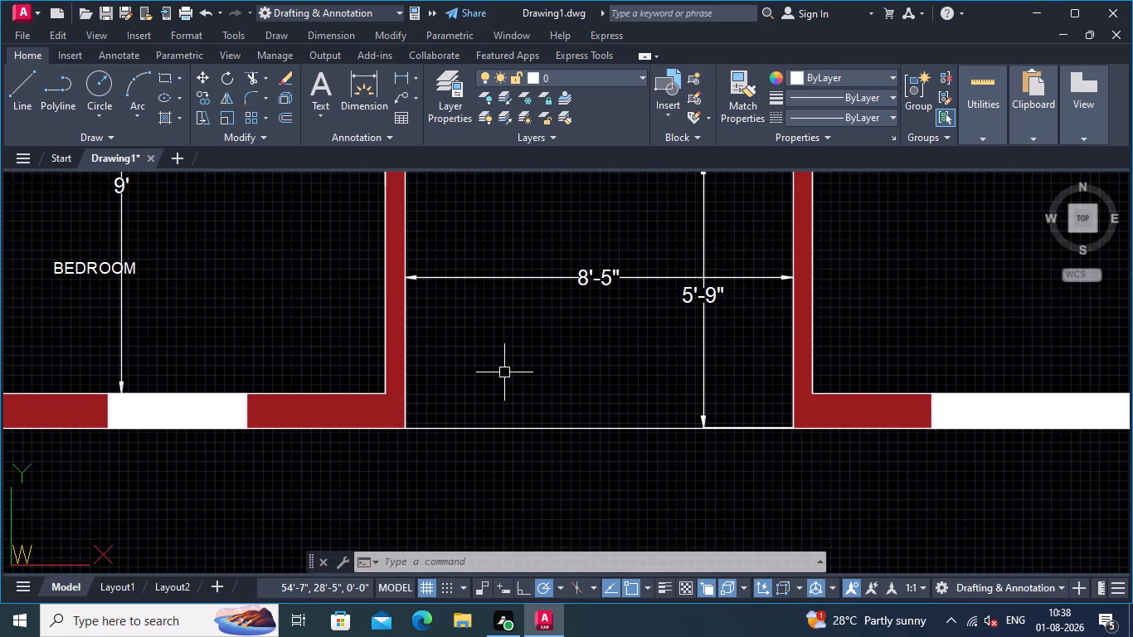
{"action": "right_click", "coordinate": [513, 250]}
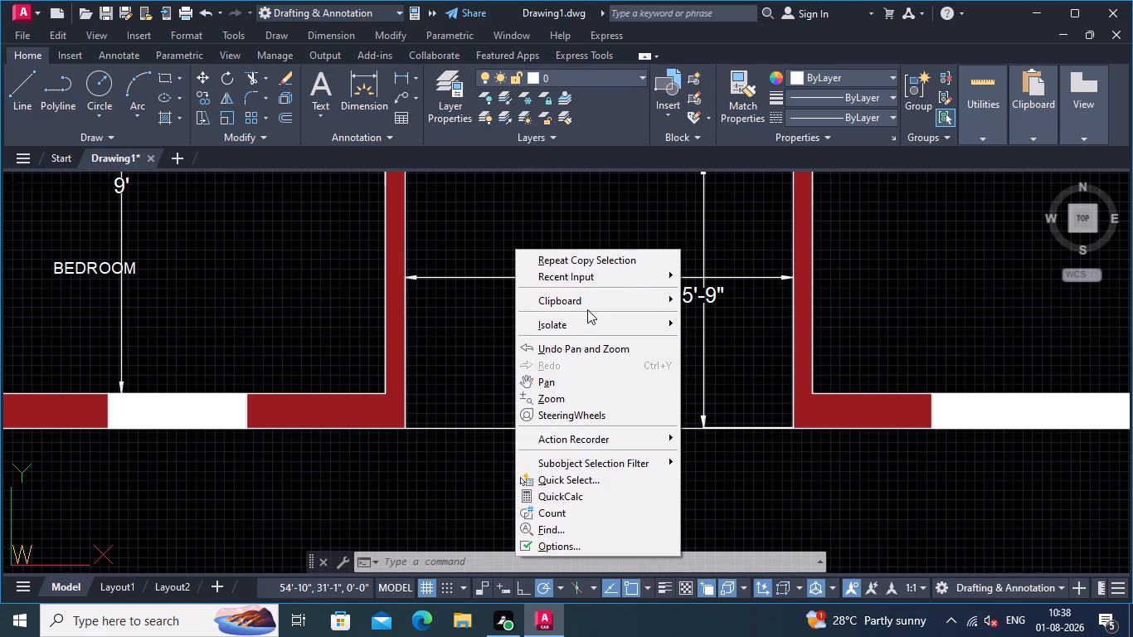
{"action": "key", "text": "Escape"}
{"action": "left_click", "coordinate": [322, 109]}
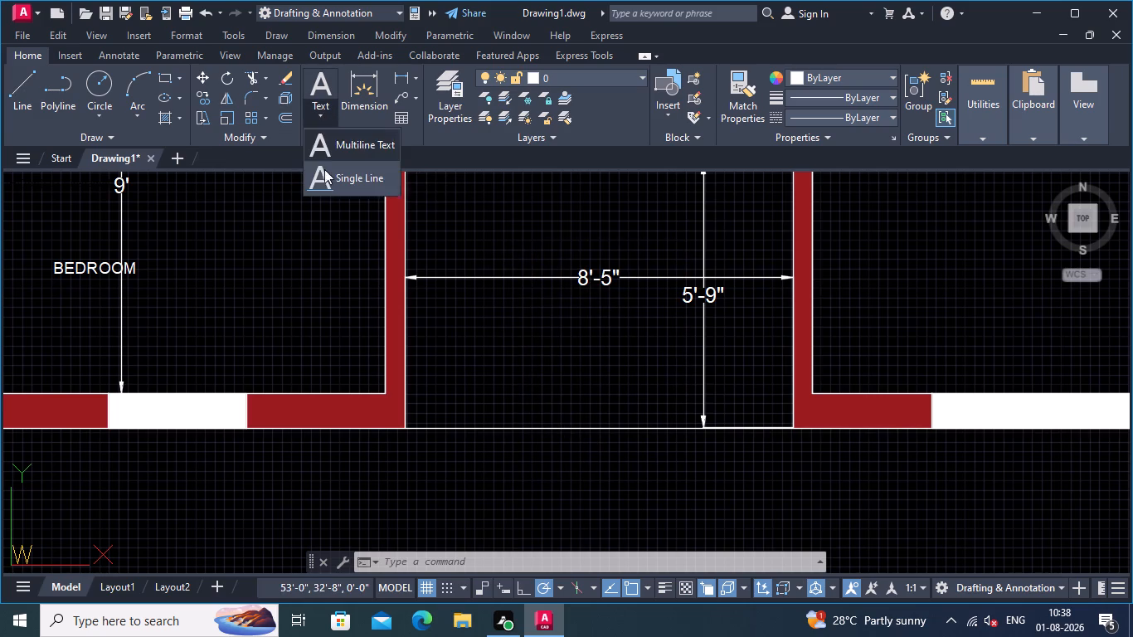
{"action": "left_click", "coordinate": [361, 177]}
{"action": "middle_click_drag", "start_coordinate": [479, 327], "coordinate": [512, 395]}
{"action": "left_click", "coordinate": [489, 367]}
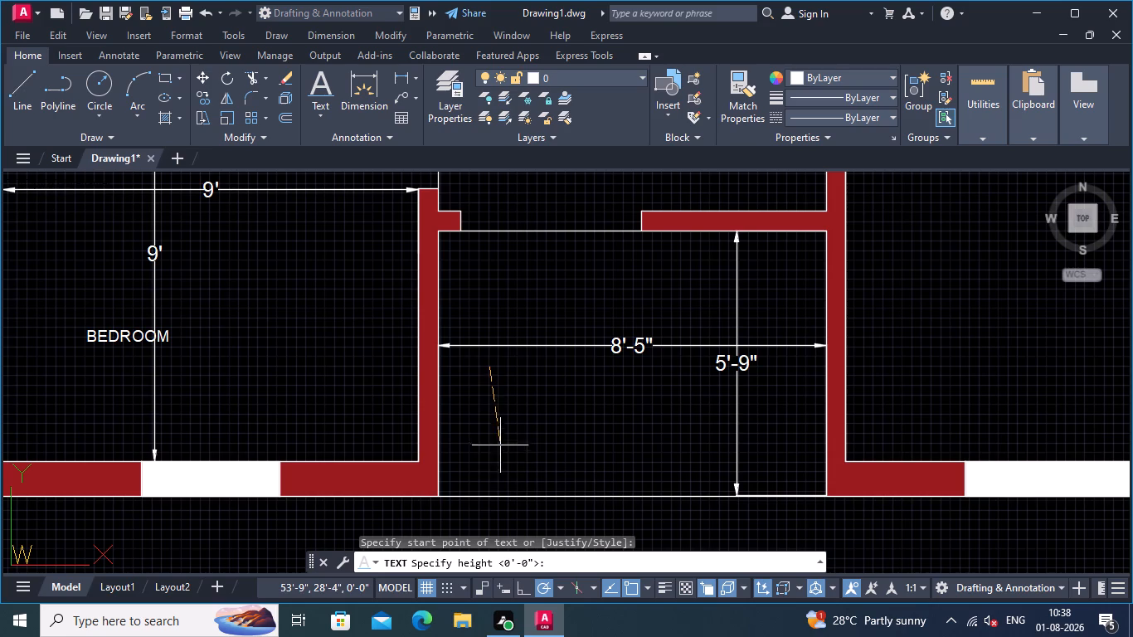
{"action": "key", "text": "3"}
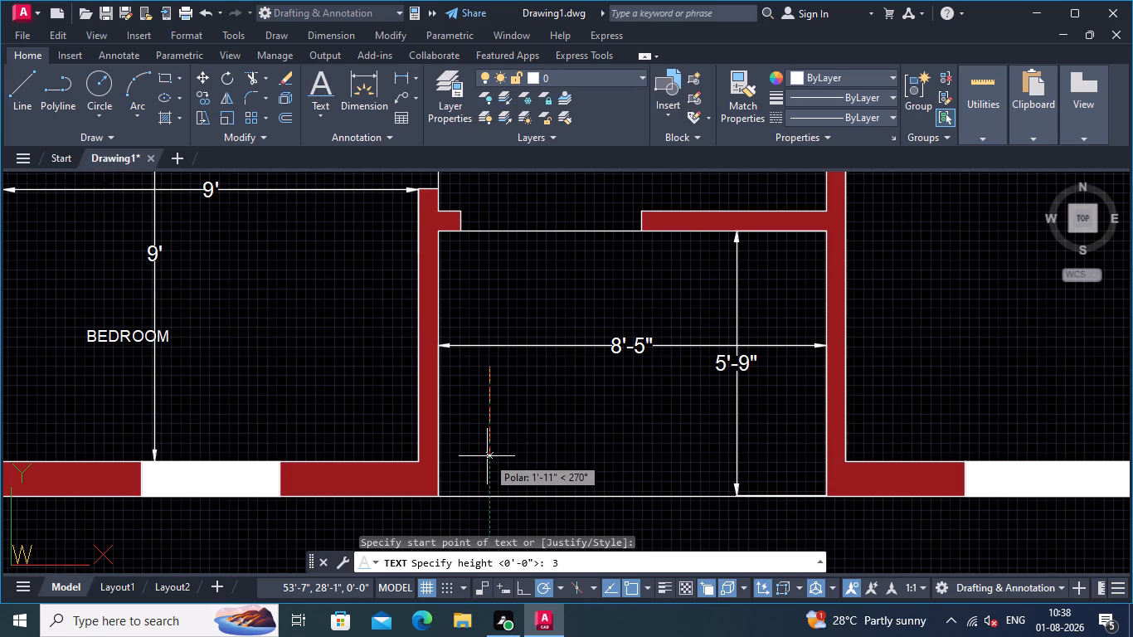
{"action": "key", "text": "shift+quotedbl"}
{"action": "key", "text": "Return"}
{"action": "key", "text": "Return"}
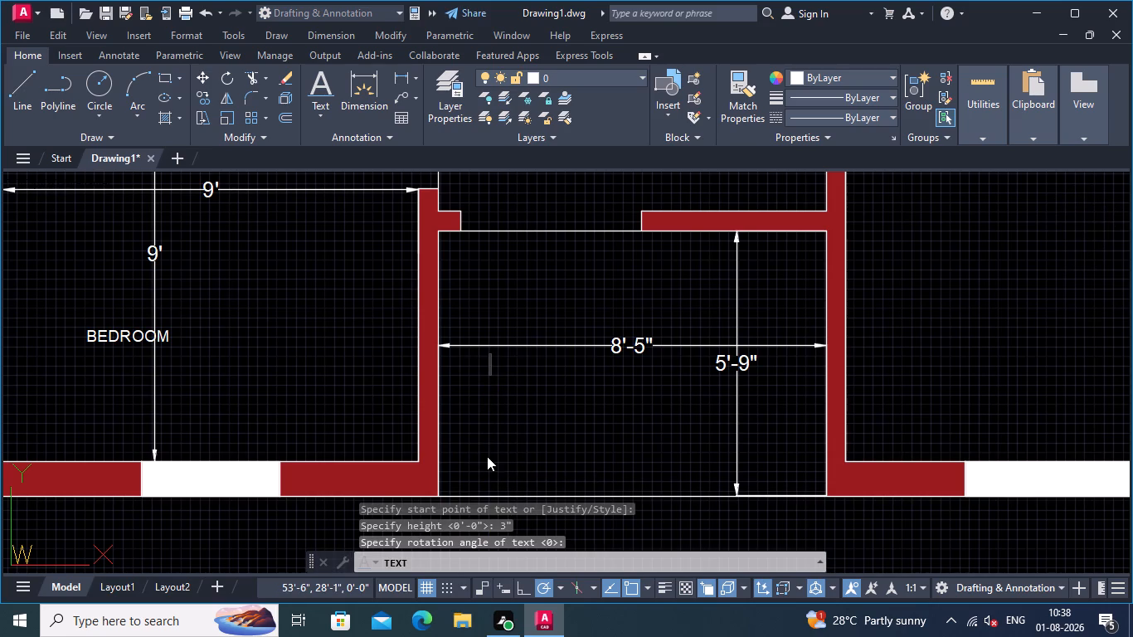
{"action": "type", "text": "BA"}
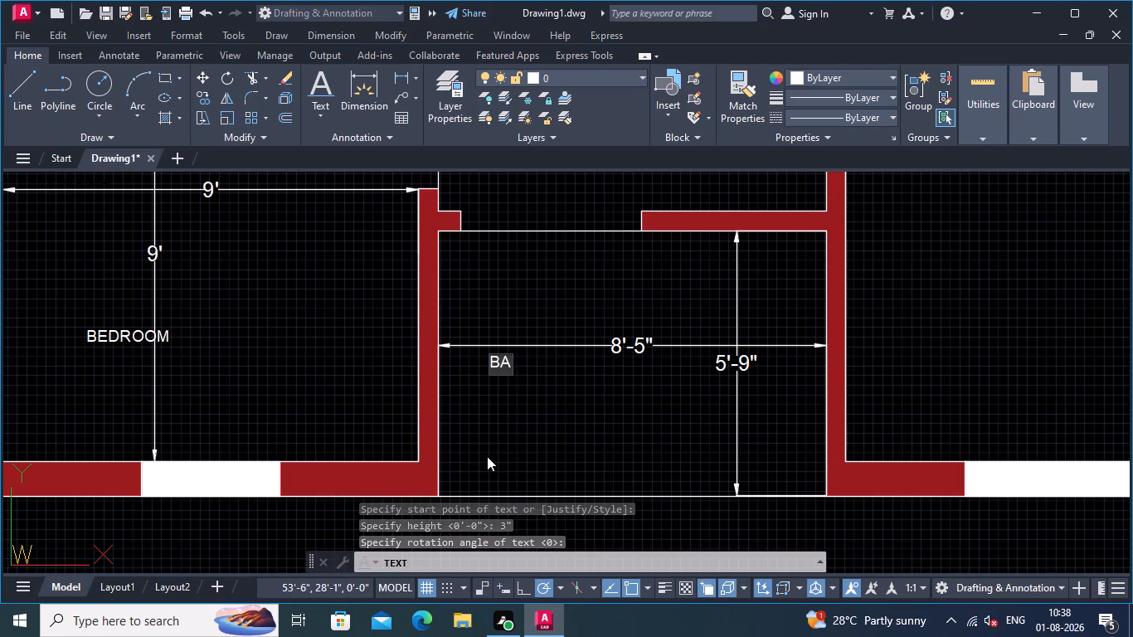
{"action": "type", "text": "RA"}
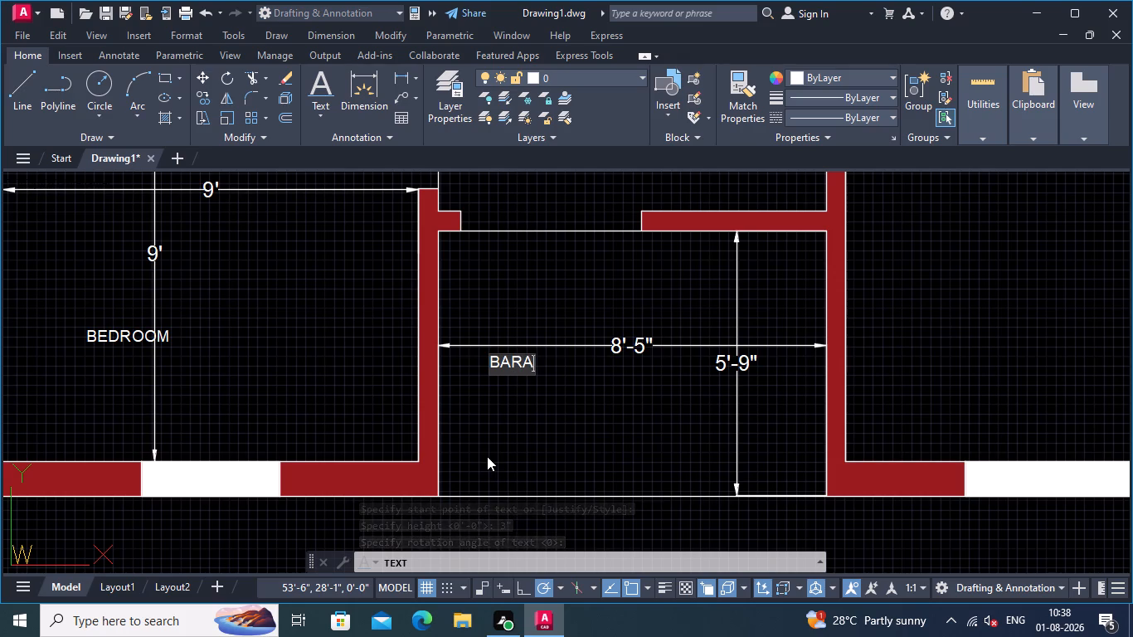
{"action": "key", "text": "m"}
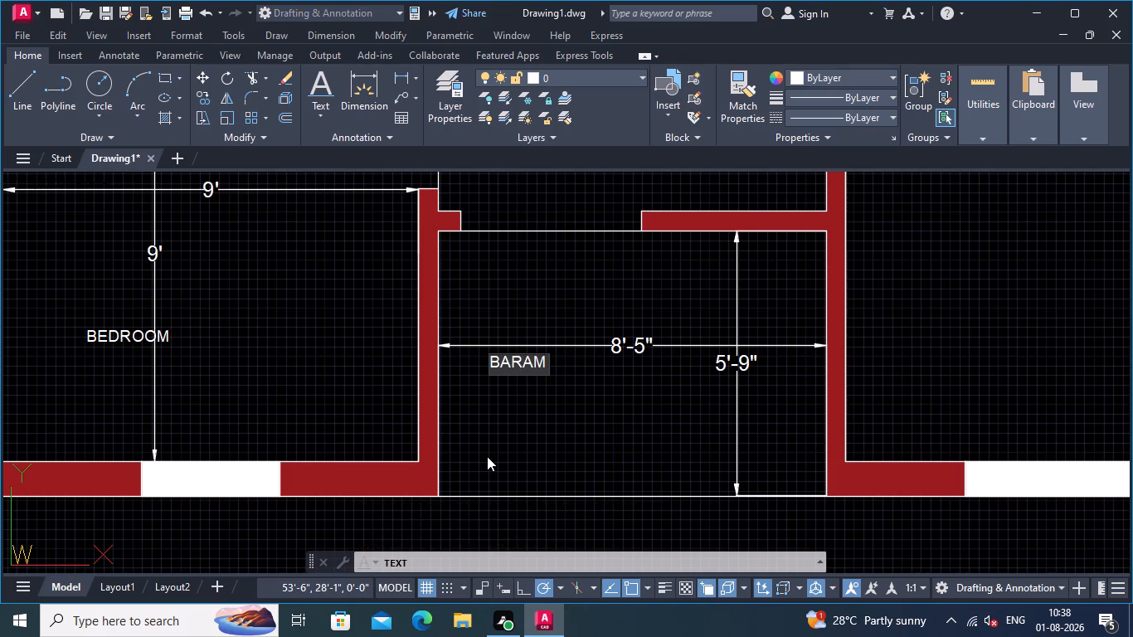
{"action": "type", "text": "DA"}
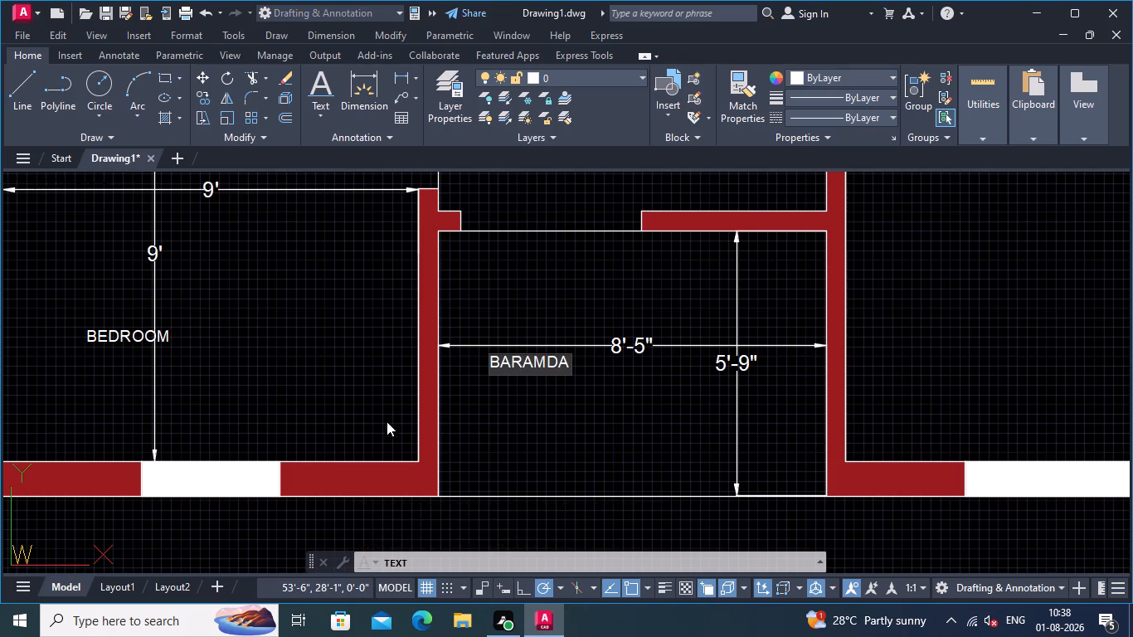
{"action": "left_click", "coordinate": [487, 438]}
Add a single-line text label UP beside the open end of the staircase's lower flight.
{"action": "middle_click_drag", "start_coordinate": [533, 432], "coordinate": [470, 413]}
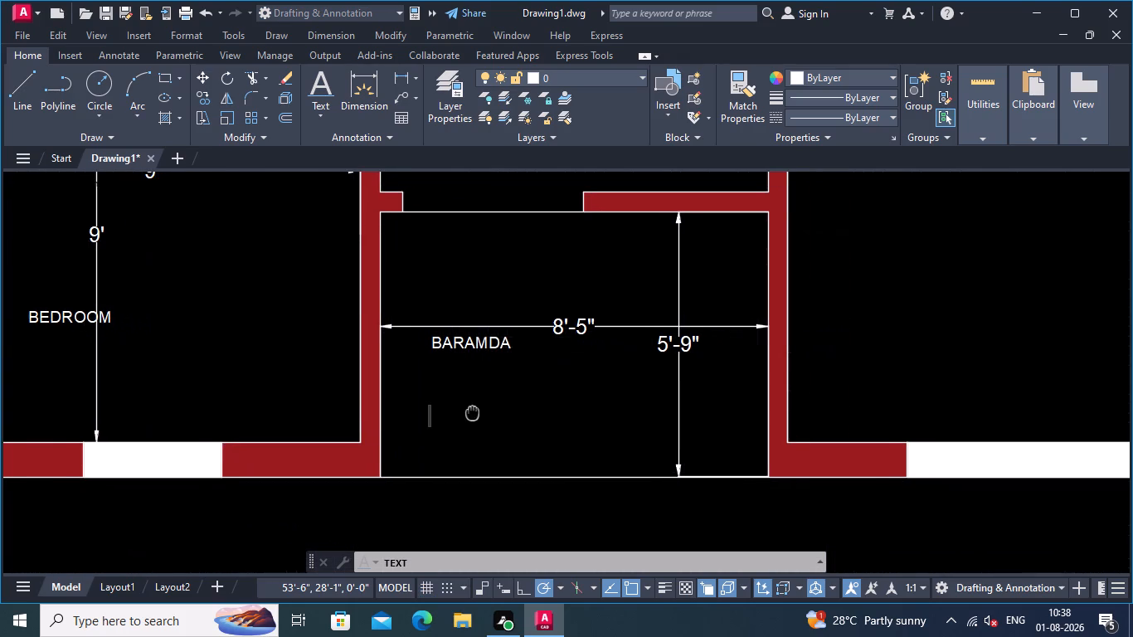
{"action": "middle_click_drag", "start_coordinate": [470, 413], "coordinate": [446, 425]}
{"action": "middle_click_drag", "start_coordinate": [480, 425], "coordinate": [453, 511]}
{"action": "scroll", "coordinate": [461, 471], "scroll_direction": "down", "scroll_amount": 1}
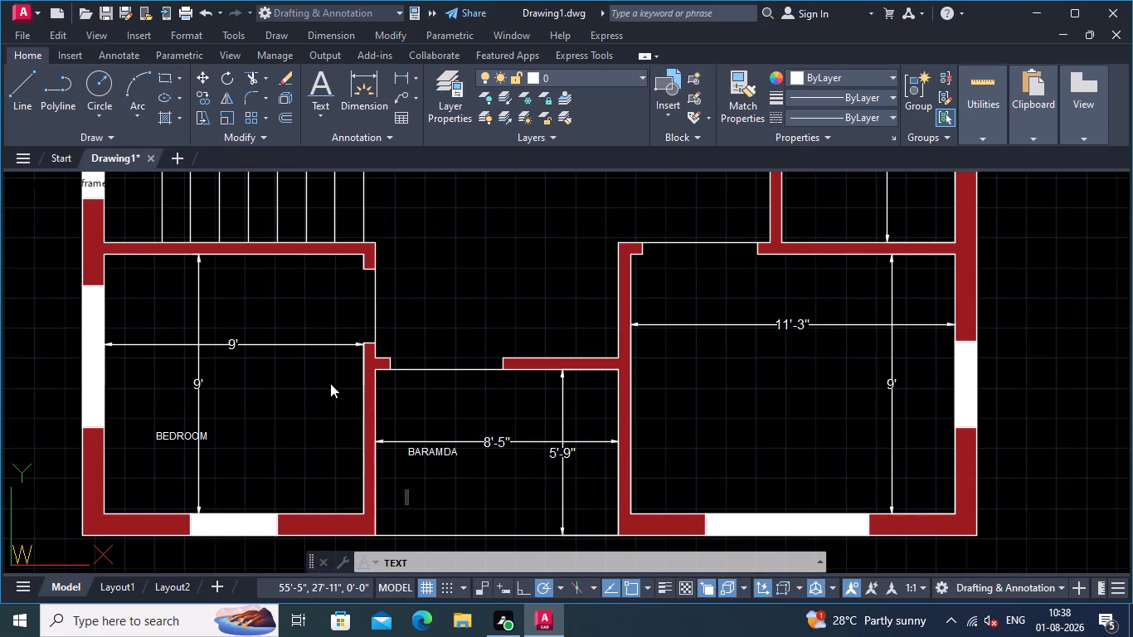
{"action": "middle_click_drag", "start_coordinate": [417, 302], "coordinate": [483, 443]}
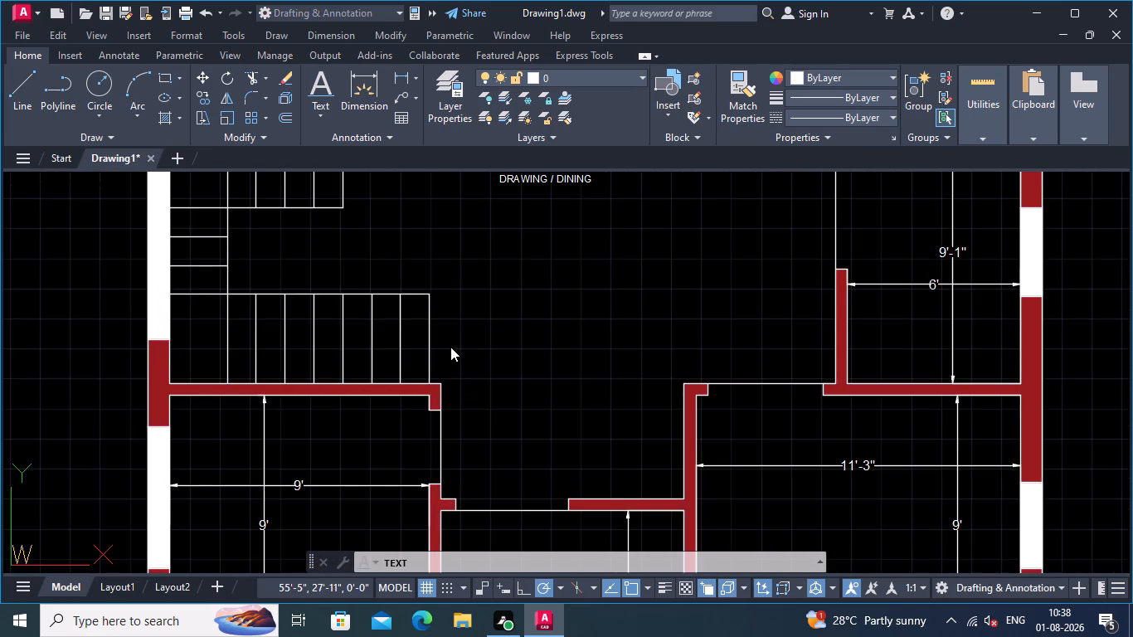
{"action": "left_click", "coordinate": [445, 343]}
{"action": "type", "text": "UP"}
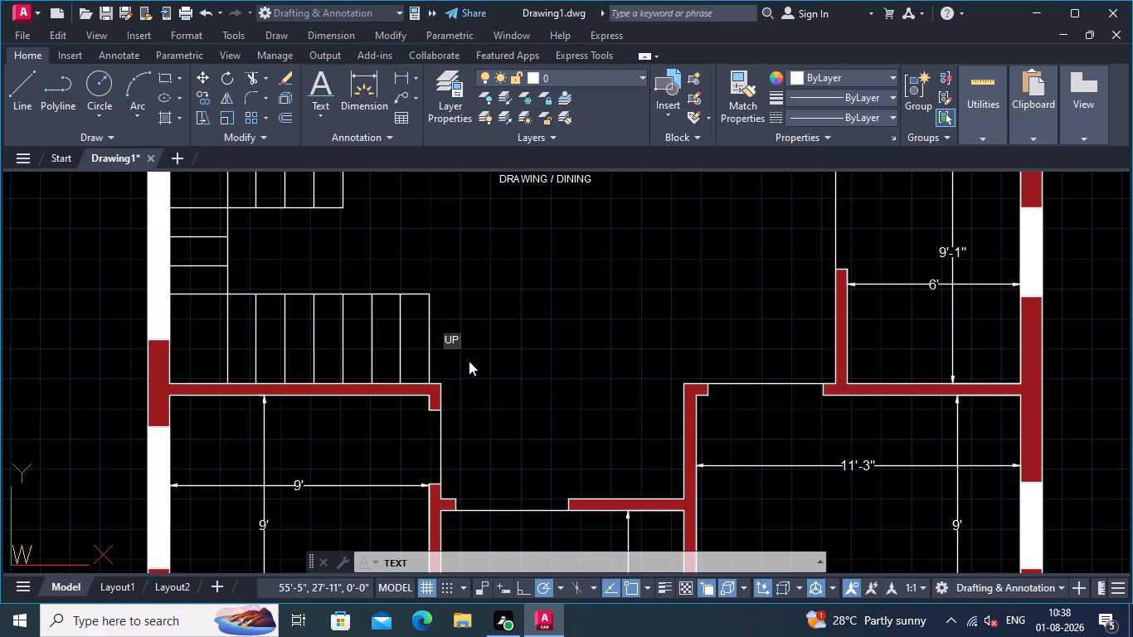
{"action": "left_click", "coordinate": [481, 362]}
Add a single-line text label TOILET in the small 4' by 7' room adjoining the upper-left bedroom.
{"action": "middle_click_drag", "start_coordinate": [480, 367], "coordinate": [380, 355]}
{"action": "scroll", "coordinate": [407, 367], "scroll_direction": "down", "scroll_amount": 2}
{"action": "middle_click_drag", "start_coordinate": [408, 367], "coordinate": [390, 322]}
{"action": "scroll", "coordinate": [433, 370], "scroll_direction": "up", "scroll_amount": 2}
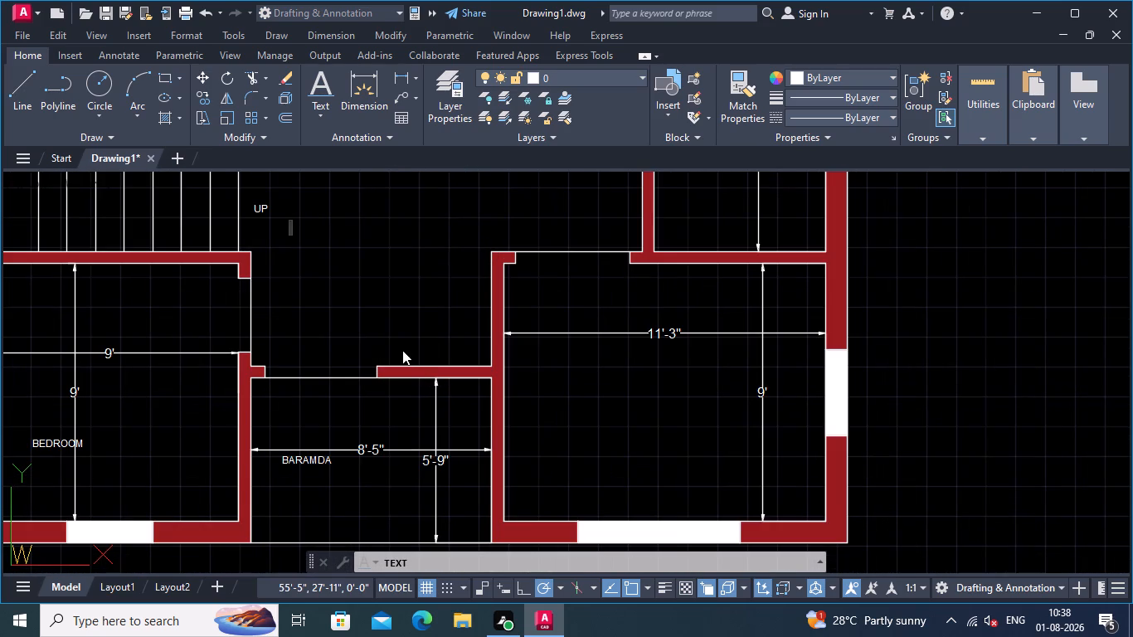
{"action": "middle_click_drag", "start_coordinate": [370, 295], "coordinate": [392, 519]}
{"action": "scroll", "coordinate": [405, 348], "scroll_direction": "down", "scroll_amount": 1}
{"action": "middle_click_drag", "start_coordinate": [406, 347], "coordinate": [416, 357]}
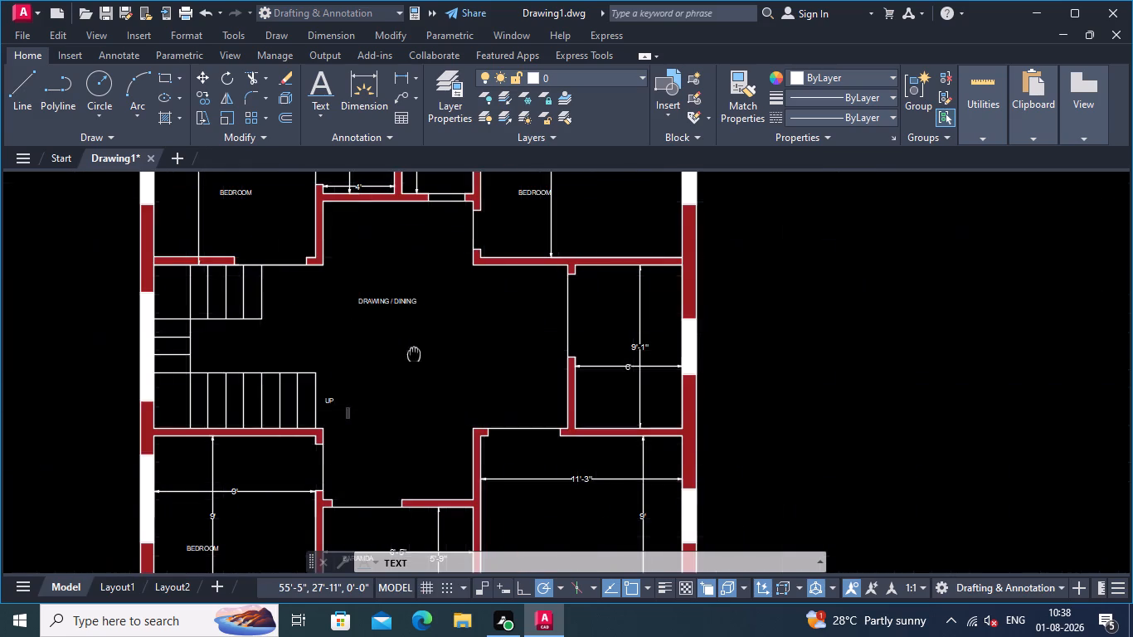
{"action": "middle_click_drag", "start_coordinate": [416, 357], "coordinate": [542, 498]}
{"action": "scroll", "coordinate": [504, 319], "scroll_direction": "up", "scroll_amount": 2}
{"action": "middle_click_drag", "start_coordinate": [495, 312], "coordinate": [766, 455]}
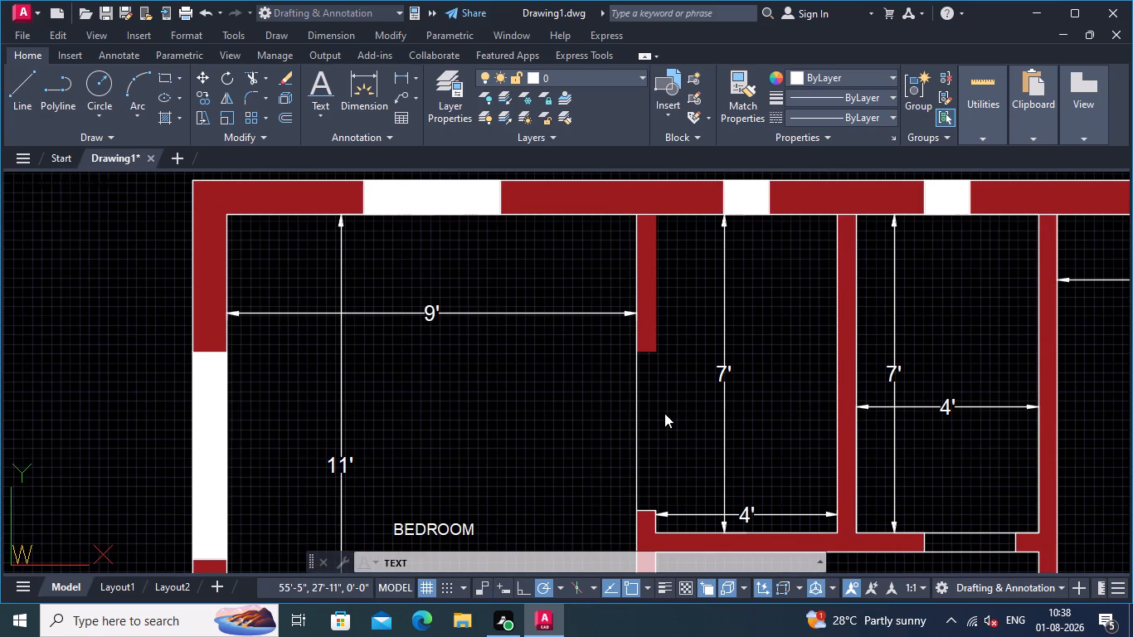
{"action": "left_click", "coordinate": [664, 413]}
{"action": "type", "text": "TOI"}
{"action": "type", "text": "LR"}
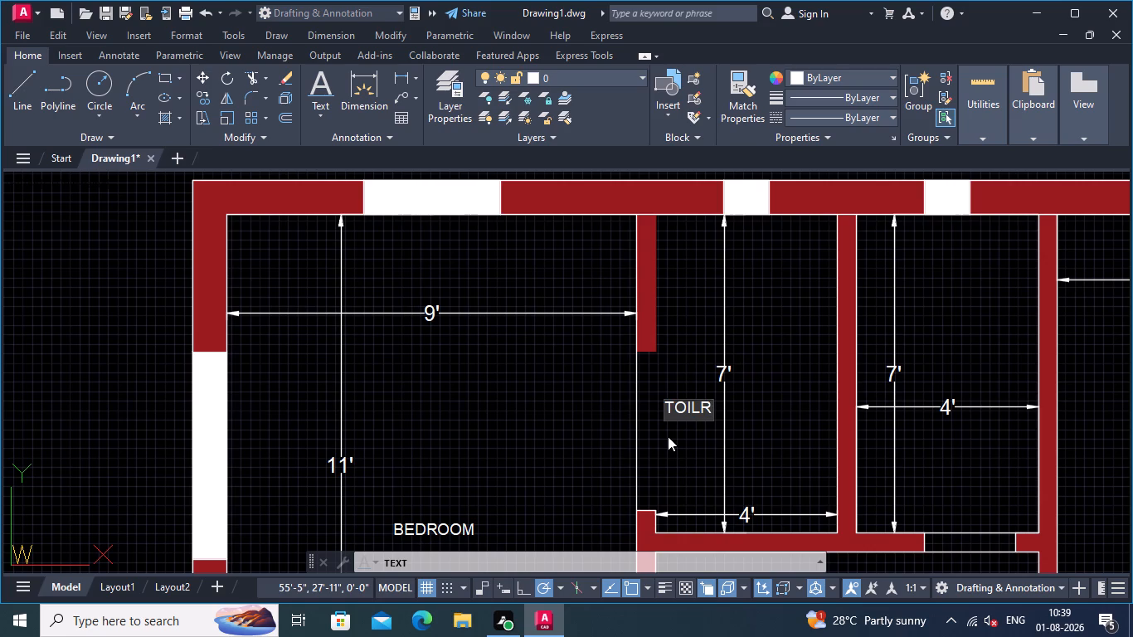
{"action": "key", "text": "BackSpace"}
{"action": "type", "text": "ET"}
Add a single-line text label KITCHEN in the upper part of the 6' by 9'-1" room and end the text command.
{"action": "middle_click_drag", "start_coordinate": [795, 435], "coordinate": [673, 362]}
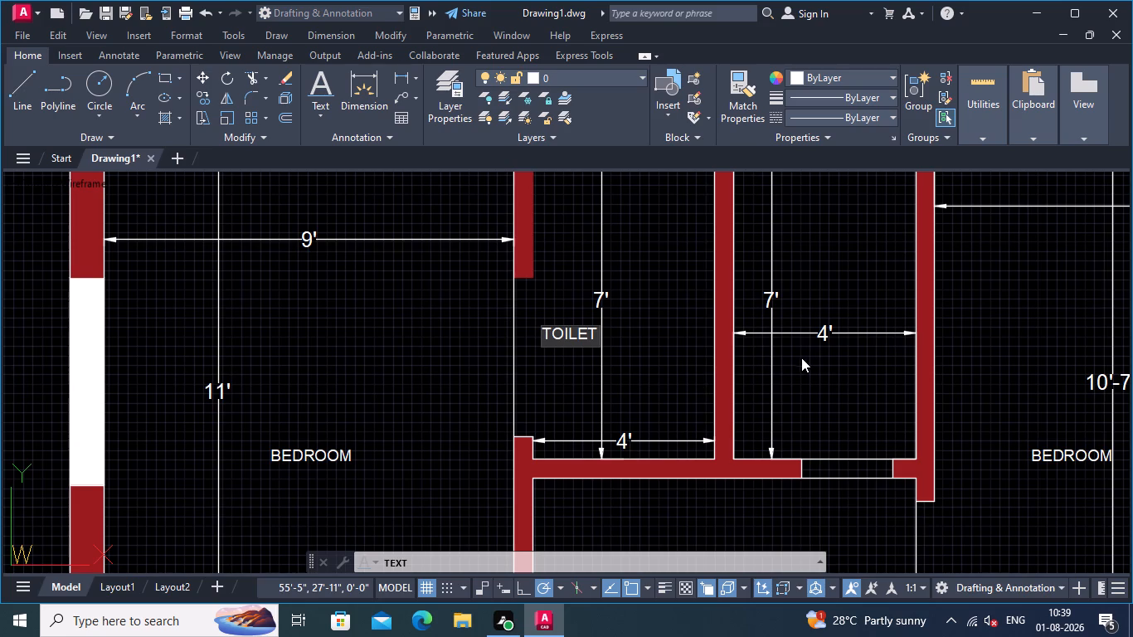
{"action": "middle_click_drag", "start_coordinate": [793, 362], "coordinate": [357, 311]}
{"action": "scroll", "coordinate": [620, 401], "scroll_direction": "down", "scroll_amount": 1}
{"action": "middle_click_drag", "start_coordinate": [731, 453], "coordinate": [741, 287]}
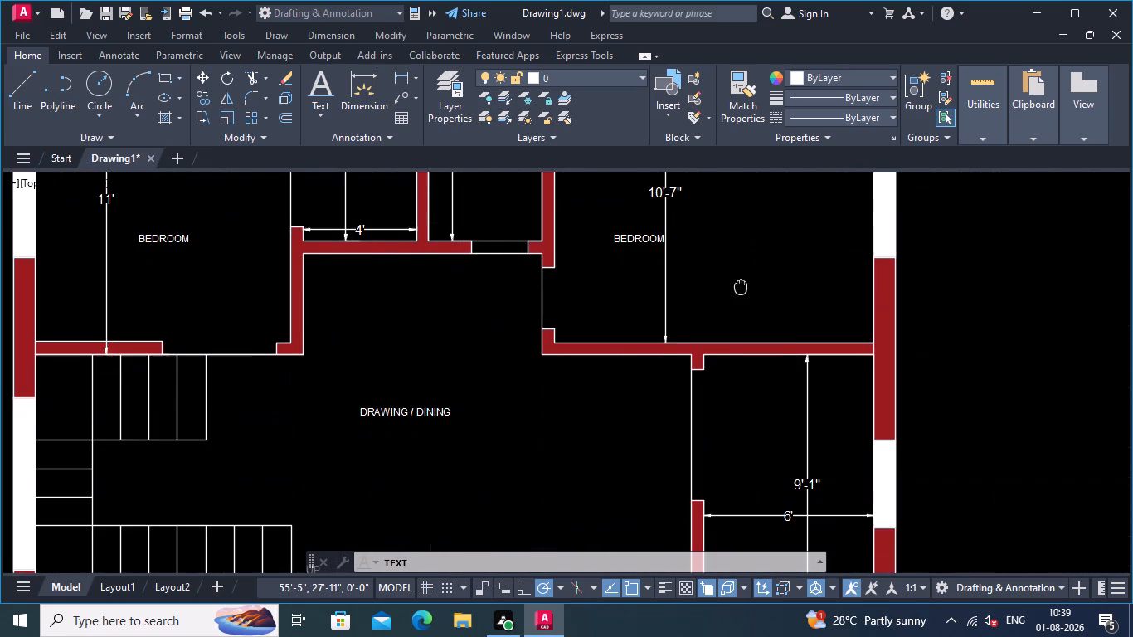
{"action": "middle_click_drag", "start_coordinate": [741, 287], "coordinate": [740, 288]}
{"action": "middle_click_drag", "start_coordinate": [751, 425], "coordinate": [735, 275]}
{"action": "scroll", "coordinate": [758, 331], "scroll_direction": "down", "scroll_amount": 1}
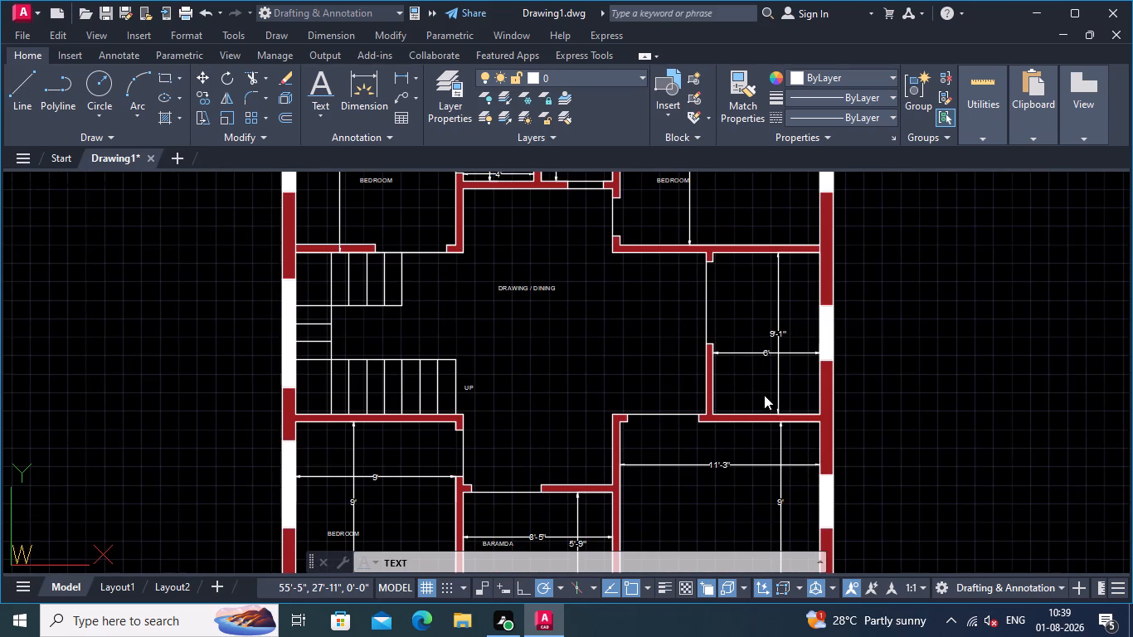
{"action": "scroll", "coordinate": [737, 316], "scroll_direction": "up", "scroll_amount": 1}
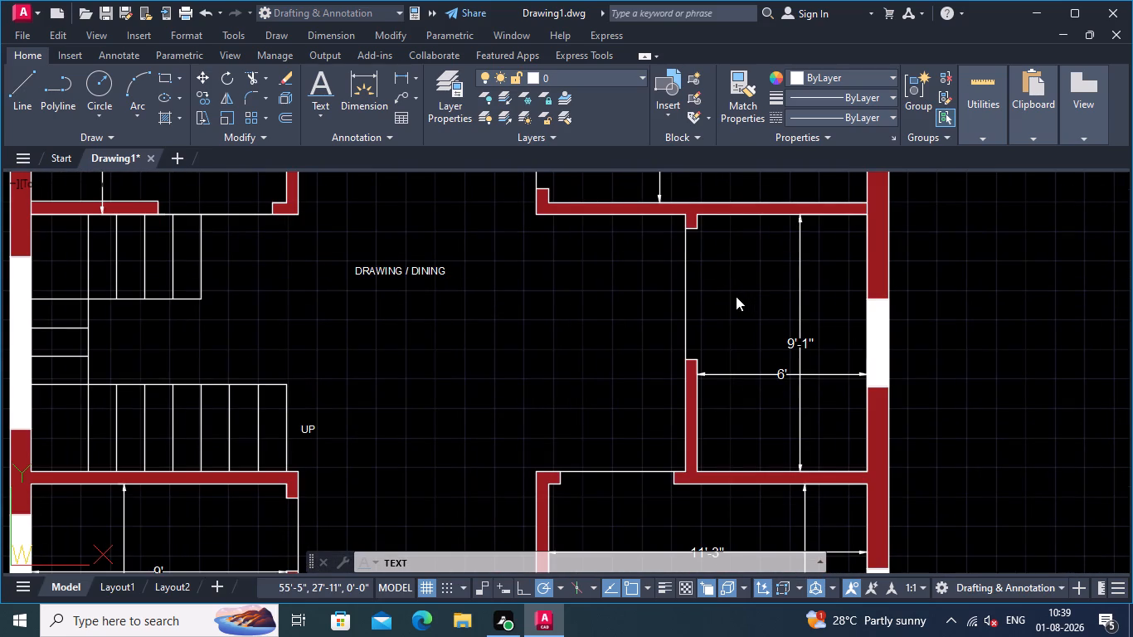
{"action": "left_click", "coordinate": [732, 296]}
{"action": "type", "text": "KITCHE"}
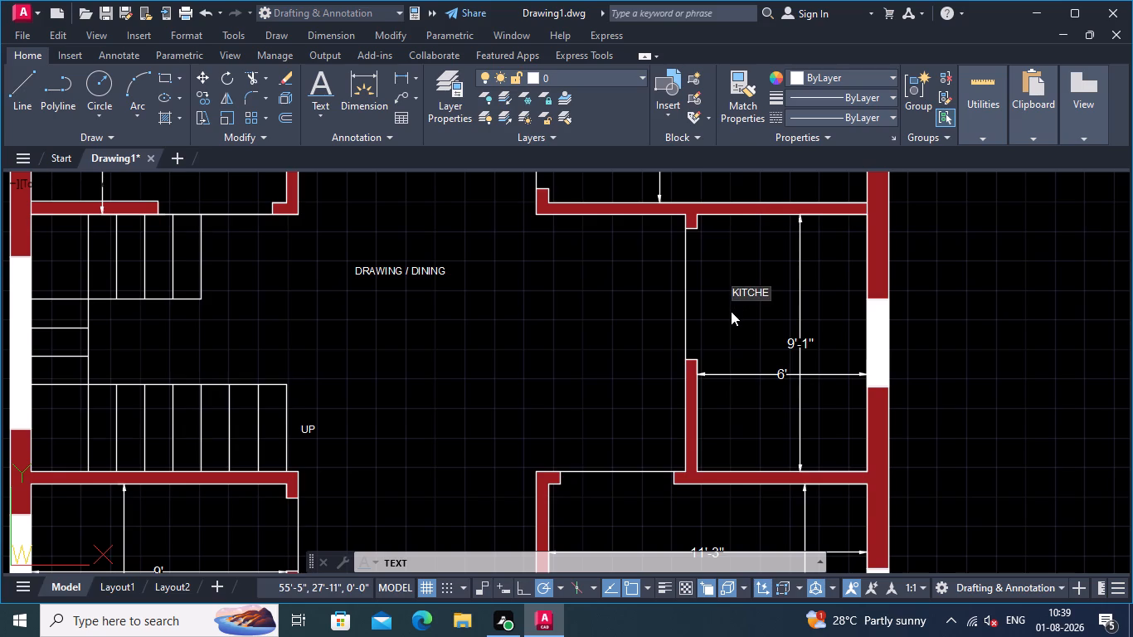
{"action": "key", "text": "n"}
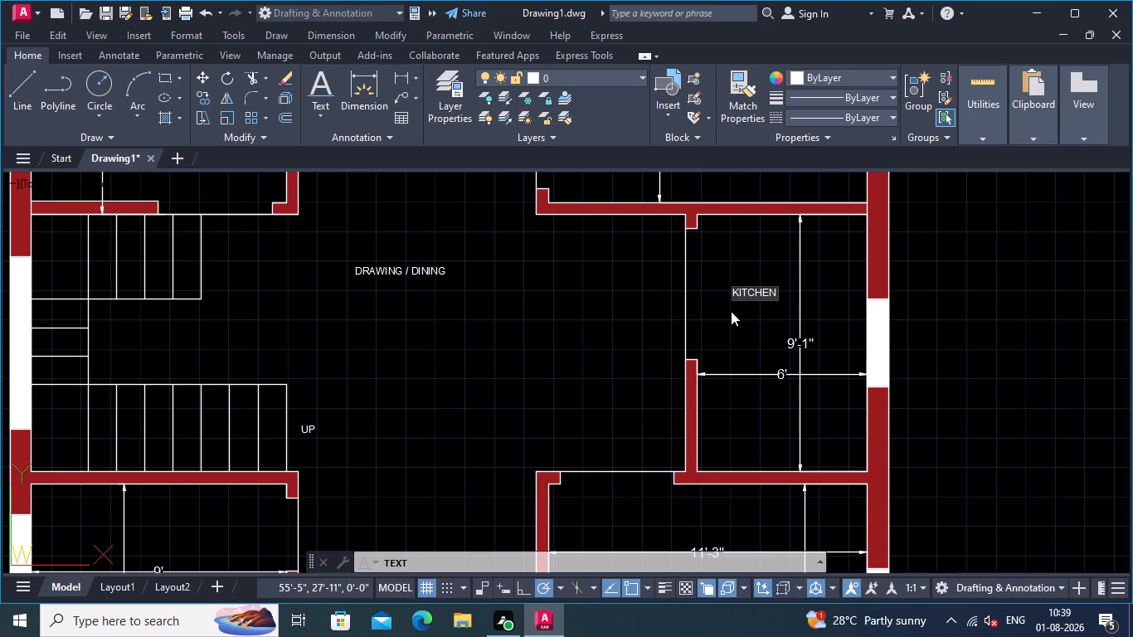
{"action": "left_click", "coordinate": [732, 320]}
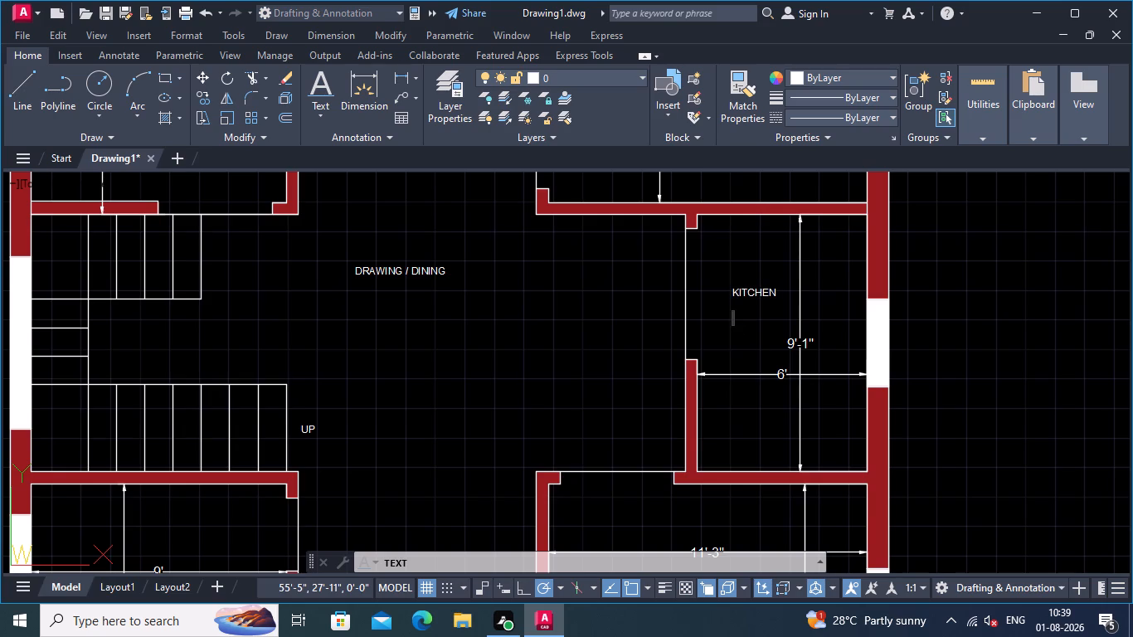
{"action": "scroll", "coordinate": [752, 357], "scroll_direction": "down", "scroll_amount": 1}
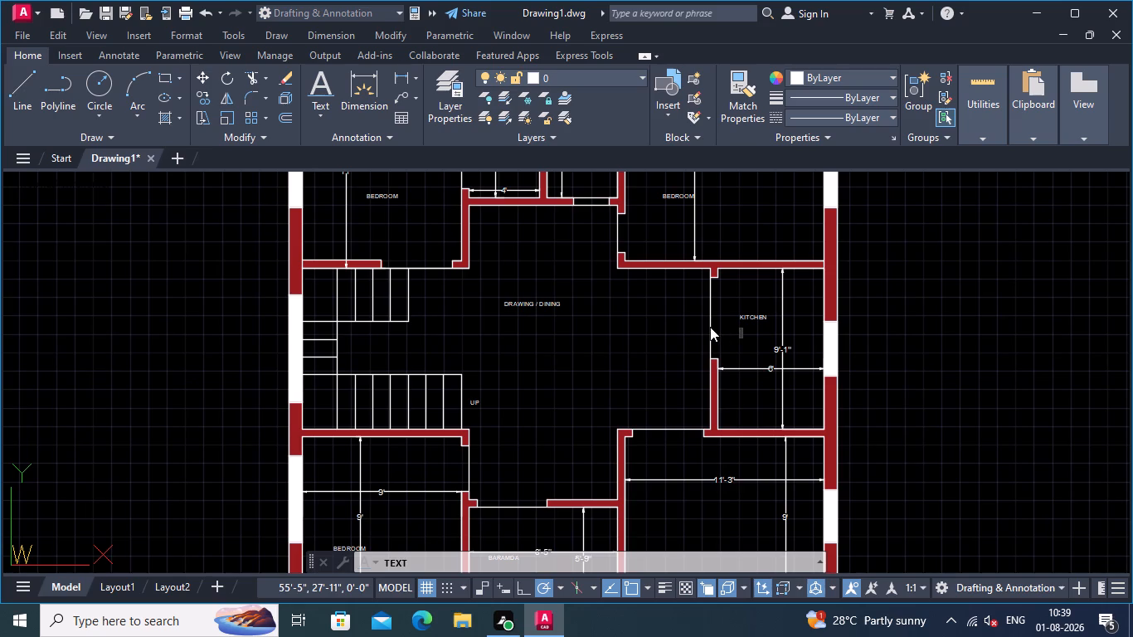
{"action": "key", "text": "Escape"}
Copy the TOILET label into the adjacent 4' by 7' room, just below its 4' width dimension.
{"action": "middle_click_drag", "start_coordinate": [601, 367], "coordinate": [632, 411]}
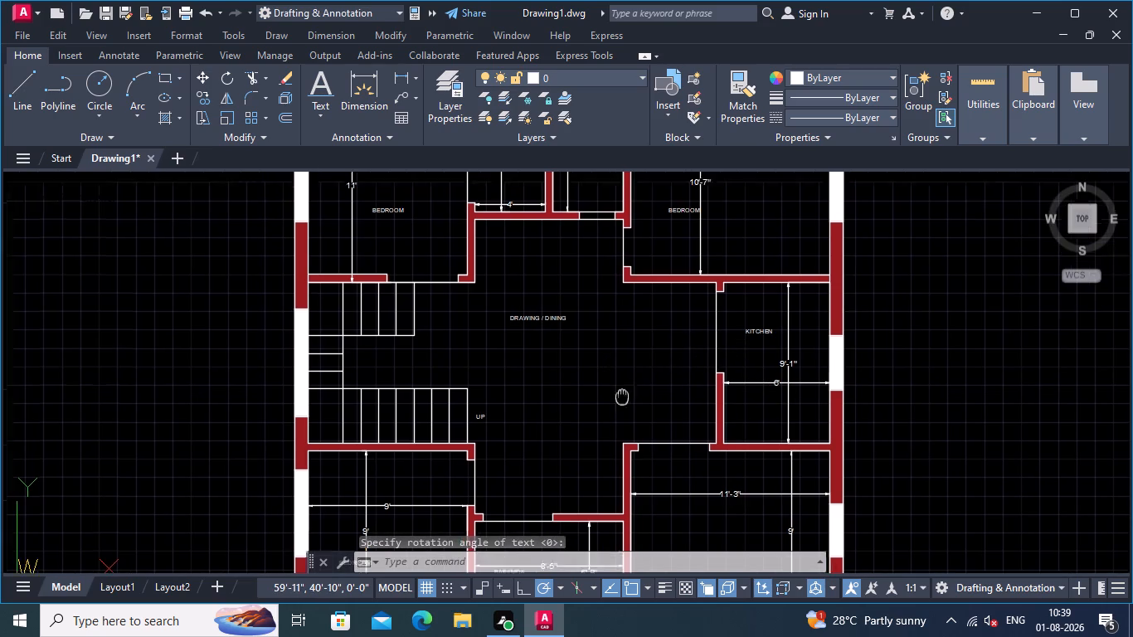
{"action": "middle_click_drag", "start_coordinate": [632, 411], "coordinate": [756, 531]}
{"action": "scroll", "coordinate": [701, 349], "scroll_direction": "up", "scroll_amount": 2}
{"action": "middle_click_drag", "start_coordinate": [605, 255], "coordinate": [695, 311]}
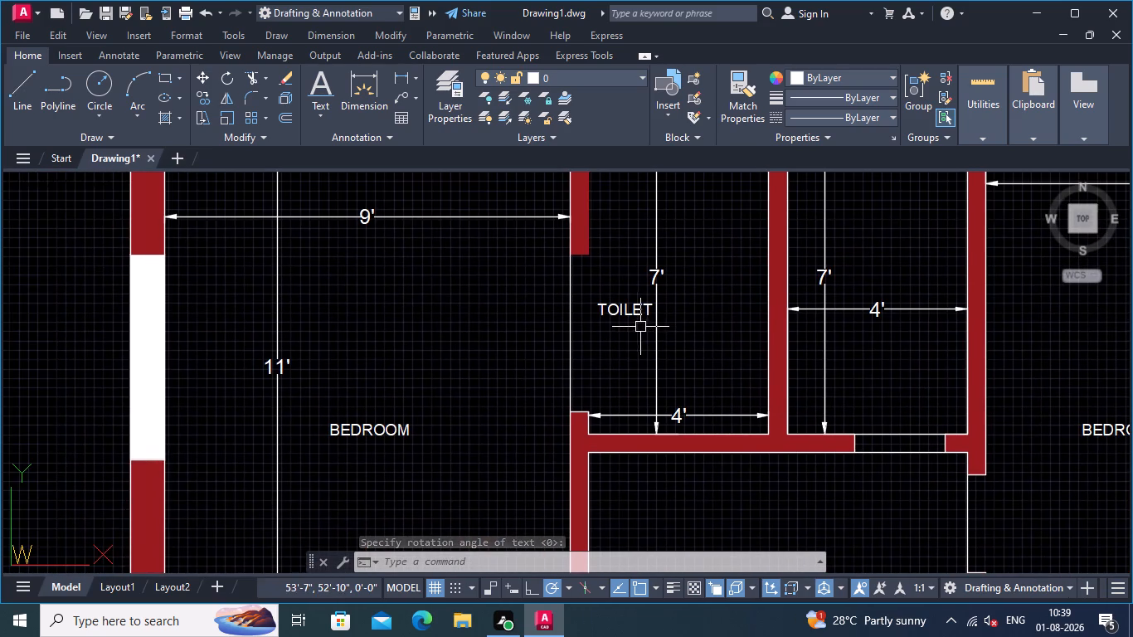
{"action": "left_click", "coordinate": [625, 310]}
{"action": "right_click", "coordinate": [616, 280]}
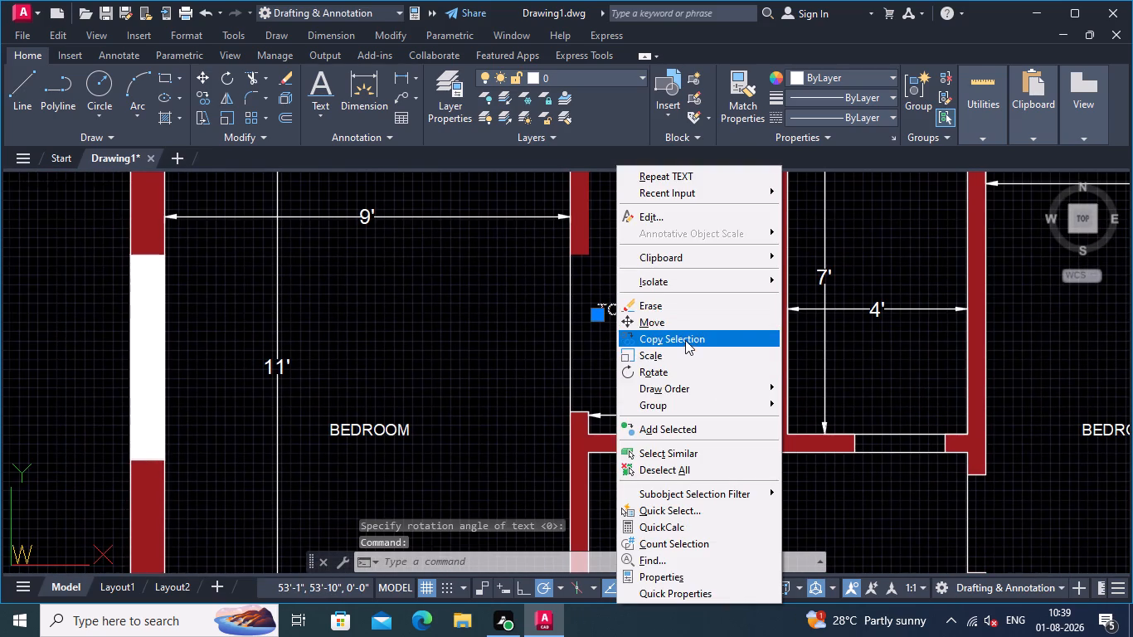
{"action": "left_click", "coordinate": [685, 340]}
{"action": "left_click", "coordinate": [620, 309]}
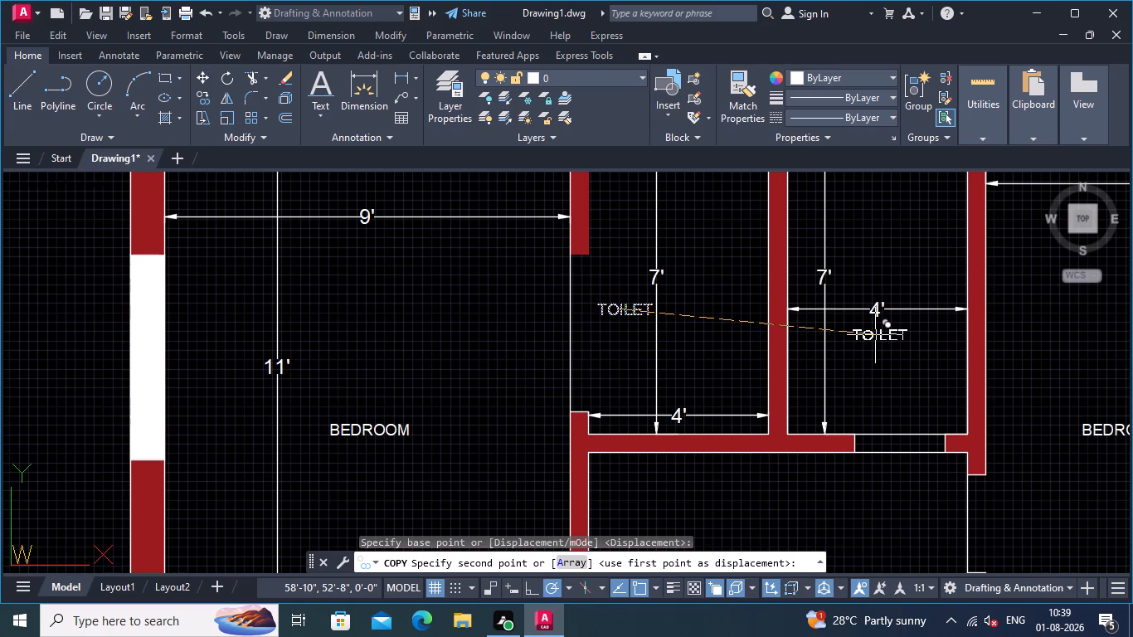
{"action": "left_click", "coordinate": [876, 335]}
{"action": "key", "text": "Escape"}
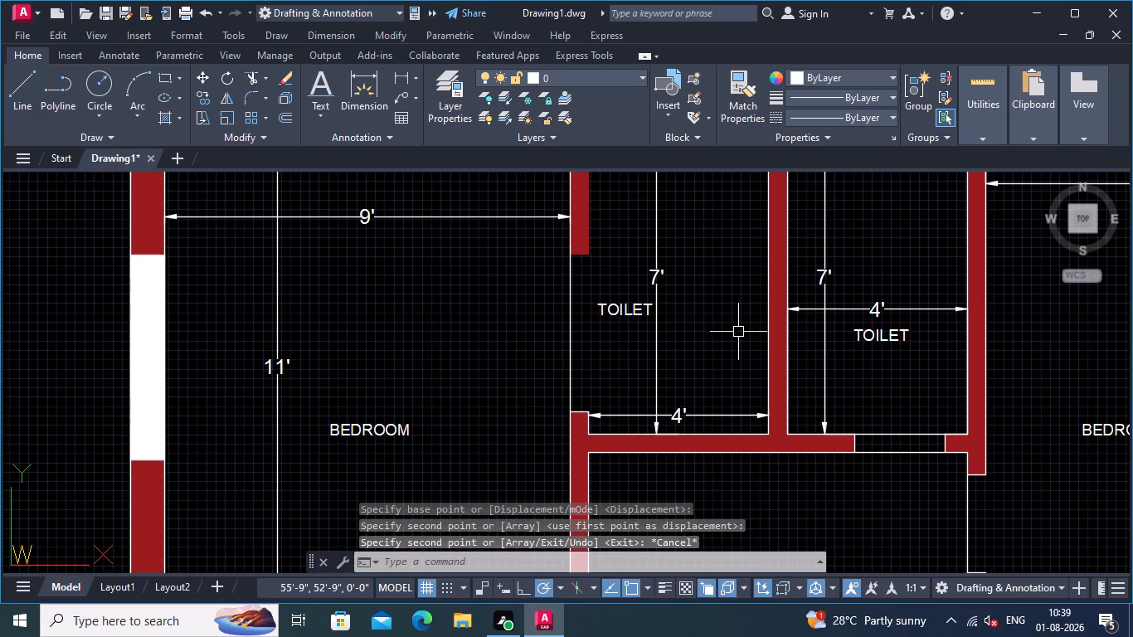
Change the colour of the upper-left room's BEDROOM label to Green.
{"action": "middle_click_drag", "start_coordinate": [740, 343], "coordinate": [1014, 492]}
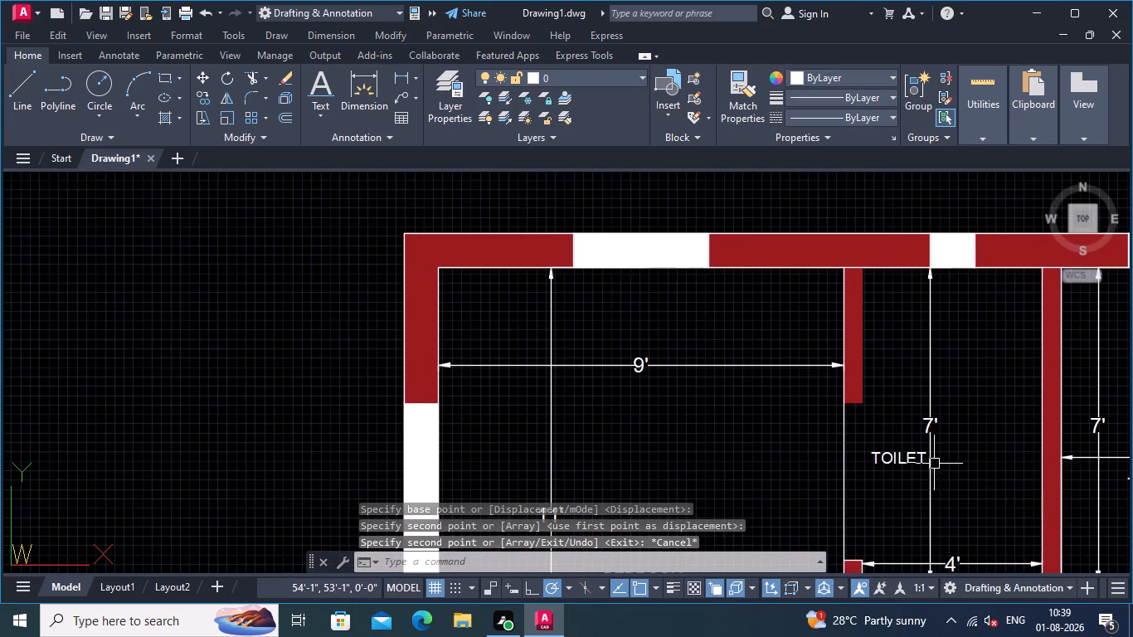
{"action": "middle_click_drag", "start_coordinate": [808, 431], "coordinate": [790, 285]}
{"action": "left_click", "coordinate": [652, 435]}
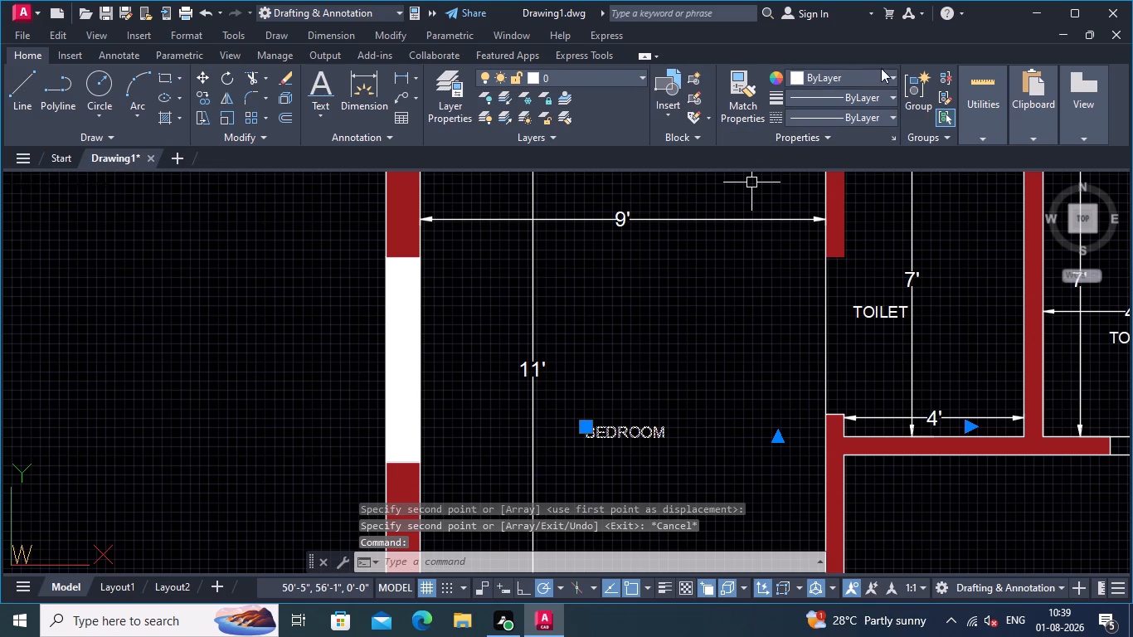
{"action": "left_click", "coordinate": [799, 73]}
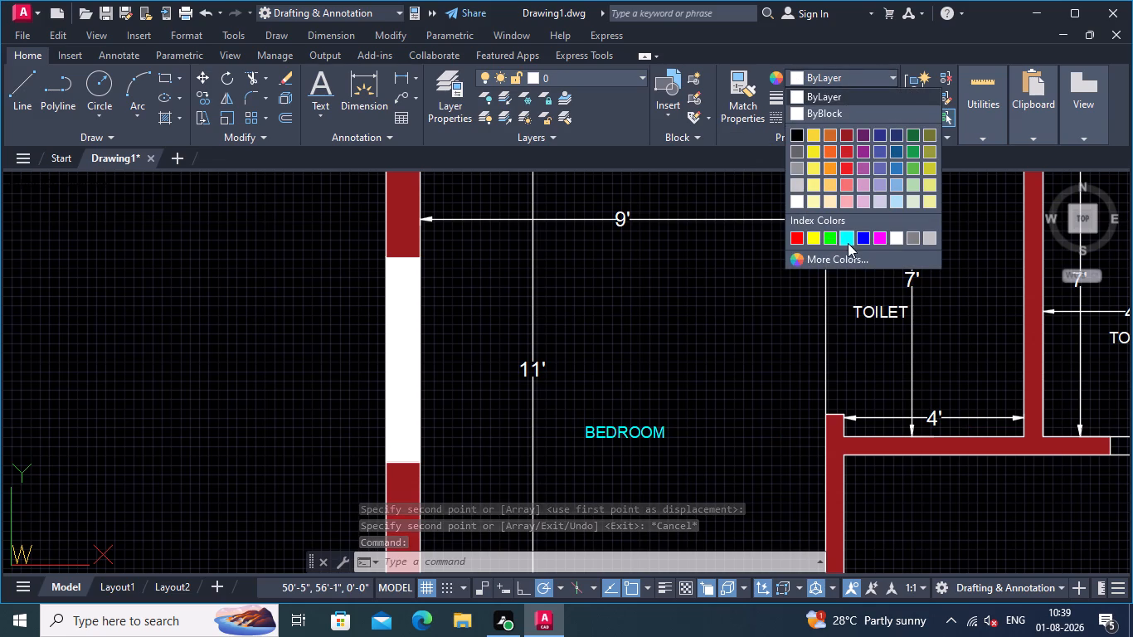
{"action": "left_click", "coordinate": [830, 237]}
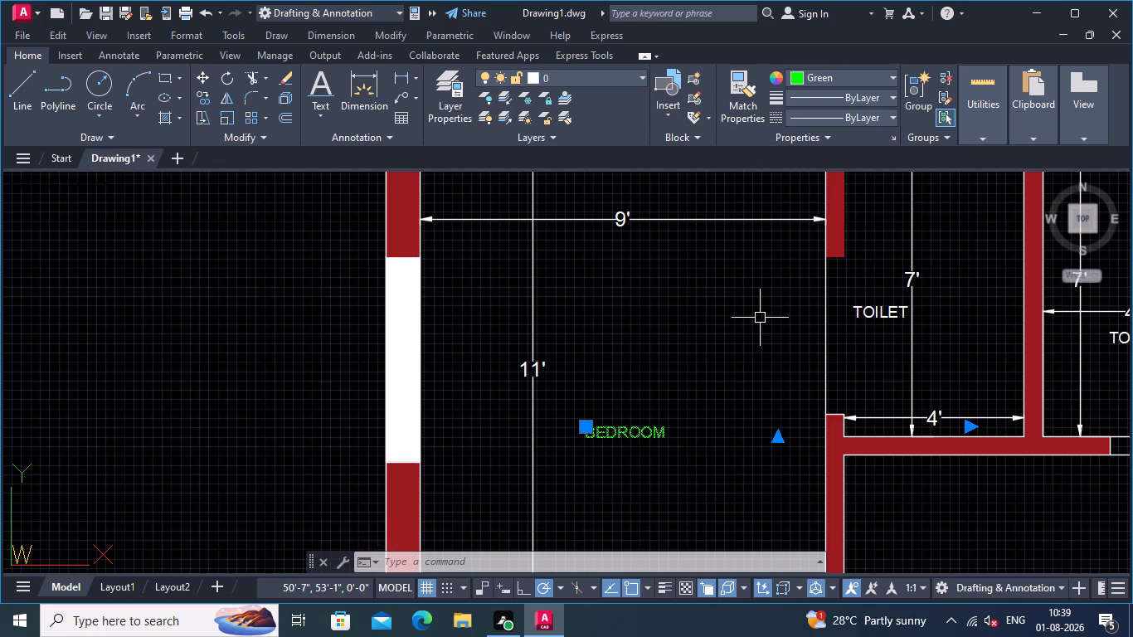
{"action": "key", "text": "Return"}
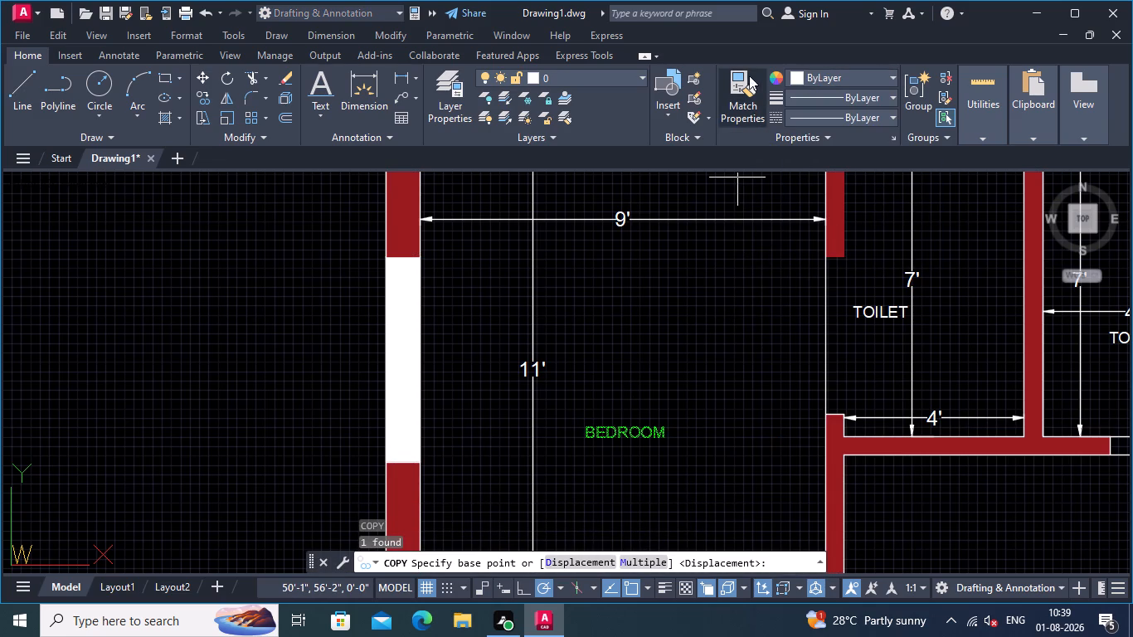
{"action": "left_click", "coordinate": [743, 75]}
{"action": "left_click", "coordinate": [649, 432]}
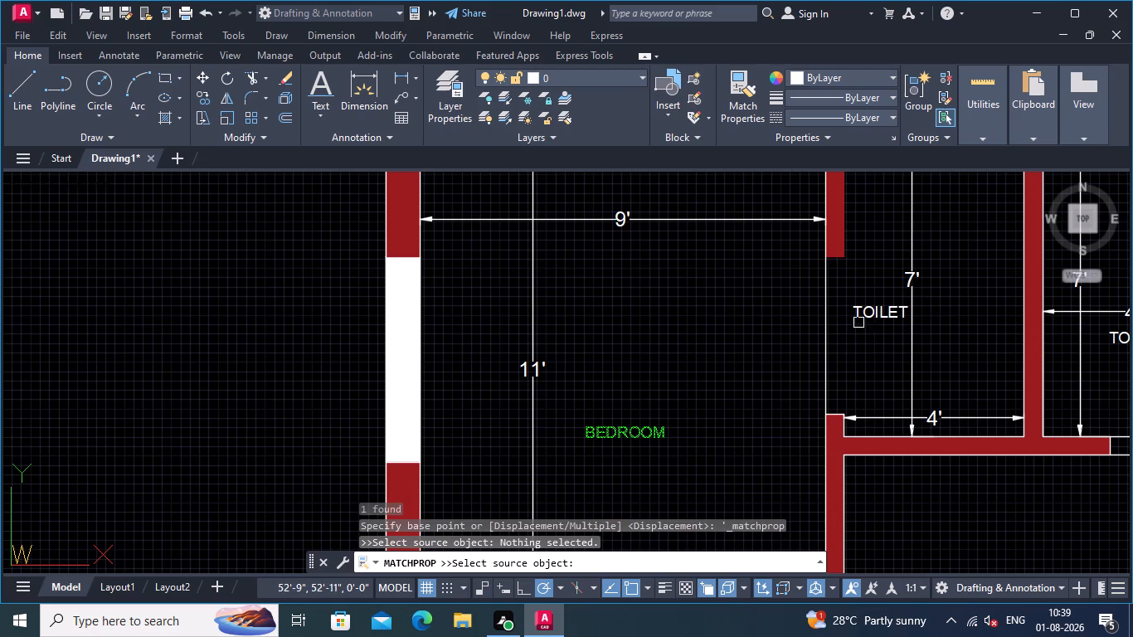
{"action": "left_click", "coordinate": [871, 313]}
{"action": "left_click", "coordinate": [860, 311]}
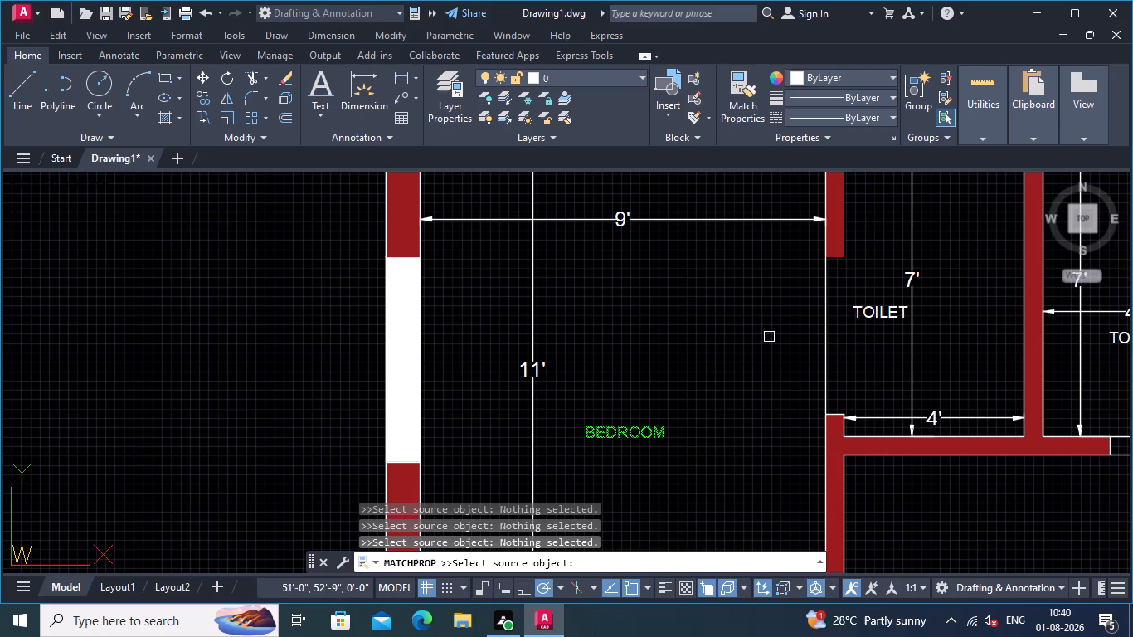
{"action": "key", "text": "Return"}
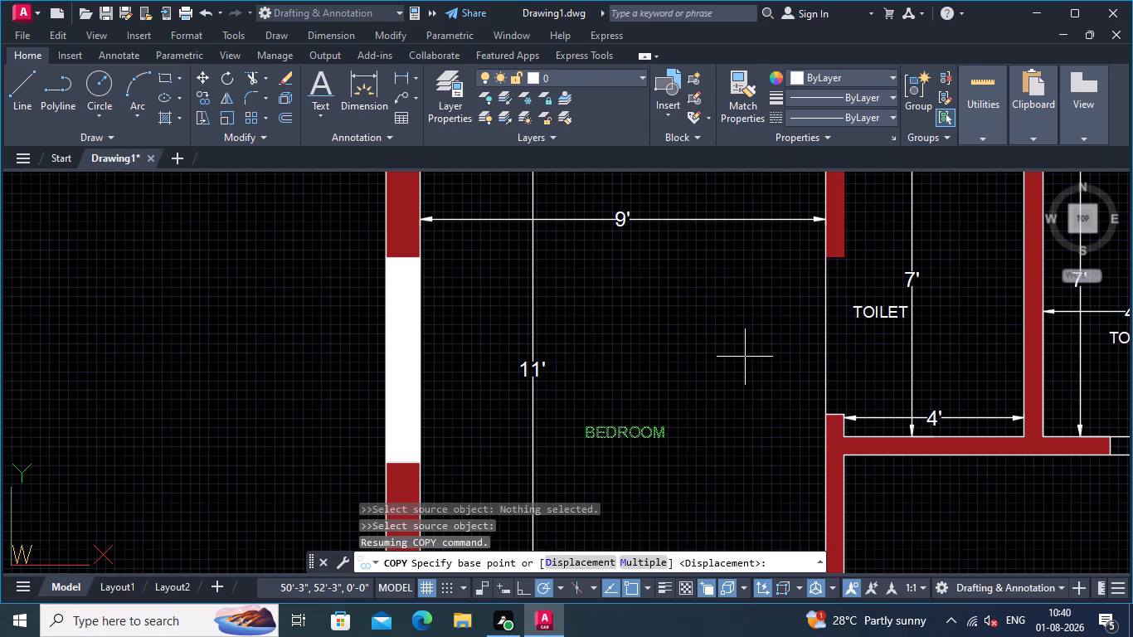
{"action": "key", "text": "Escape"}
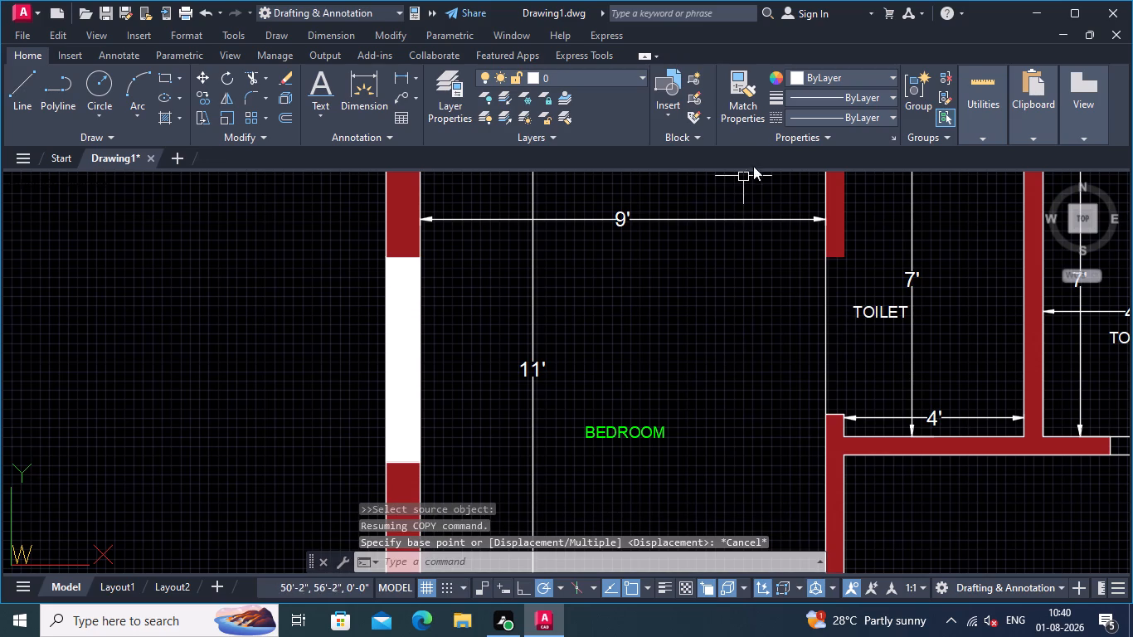
Match the green BEDROOM label's properties onto both TOILET labels, the DRAWING / DINING label and the staircase's UP label.
{"action": "left_click", "coordinate": [740, 81]}
{"action": "left_click", "coordinate": [620, 433]}
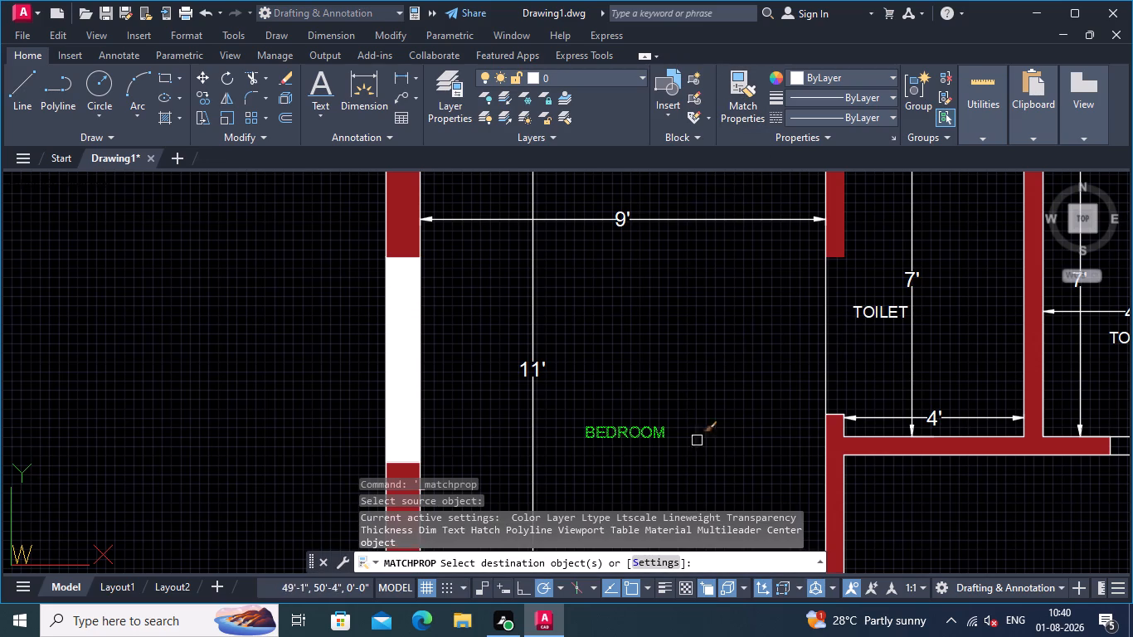
{"action": "left_click", "coordinate": [867, 313]}
{"action": "middle_click_drag", "start_coordinate": [863, 367], "coordinate": [727, 246]}
{"action": "scroll", "coordinate": [731, 265], "scroll_direction": "down", "scroll_amount": 1}
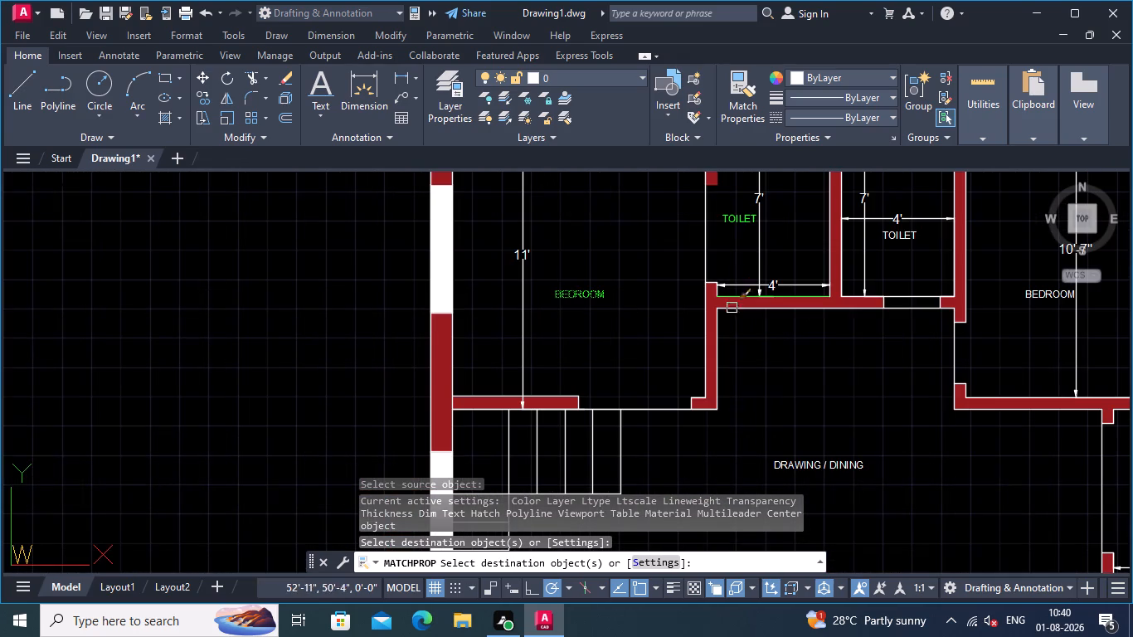
{"action": "left_click", "coordinate": [894, 236]}
{"action": "middle_click_drag", "start_coordinate": [871, 394], "coordinate": [875, 279]}
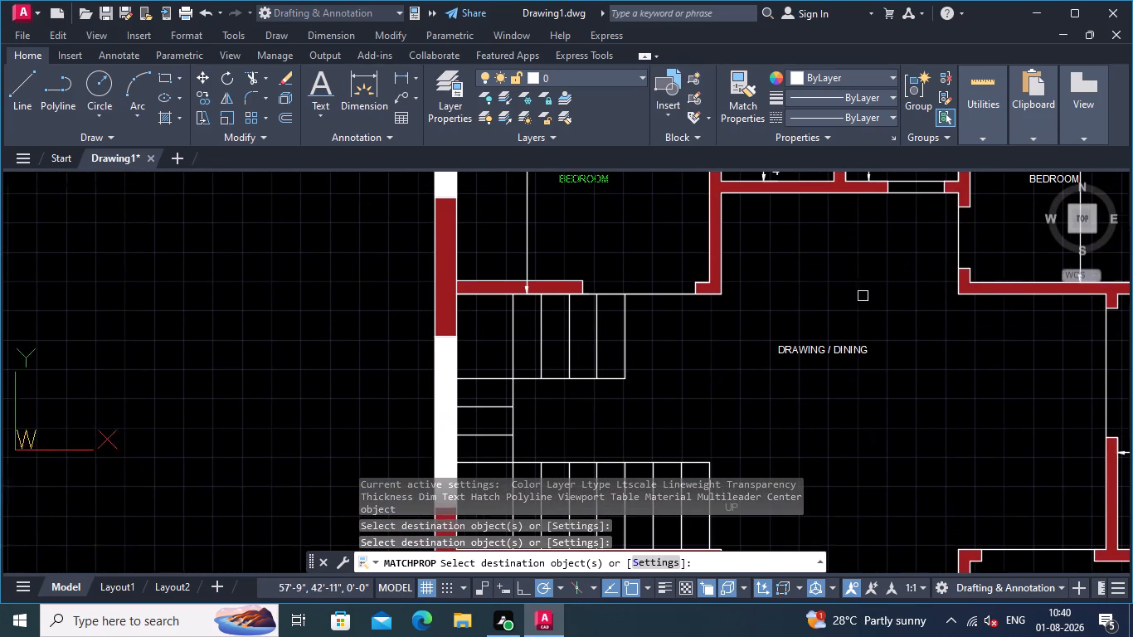
{"action": "left_click", "coordinate": [840, 350]}
{"action": "middle_click_drag", "start_coordinate": [827, 340], "coordinate": [855, 219]}
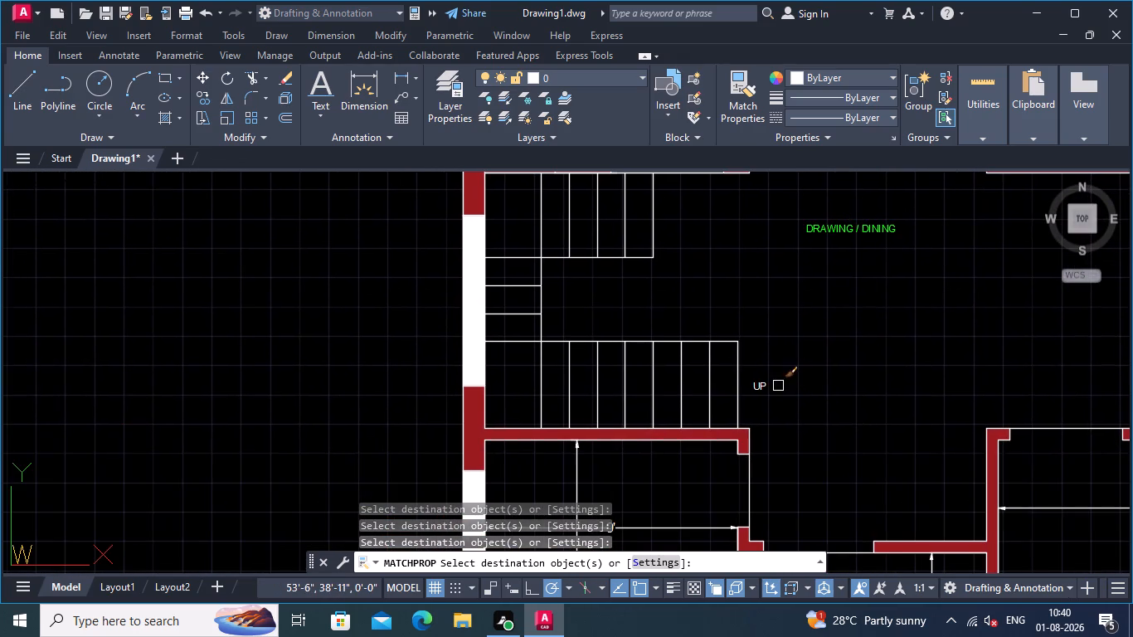
{"action": "left_click", "coordinate": [766, 387]}
Match the same green properties onto the BARAMDA, lower-left BEDROOM, KITCHEN and upper-right BEDROOM labels.
{"action": "middle_click_drag", "start_coordinate": [819, 384], "coordinate": [769, 280]}
{"action": "scroll", "coordinate": [744, 358], "scroll_direction": "down", "scroll_amount": 1}
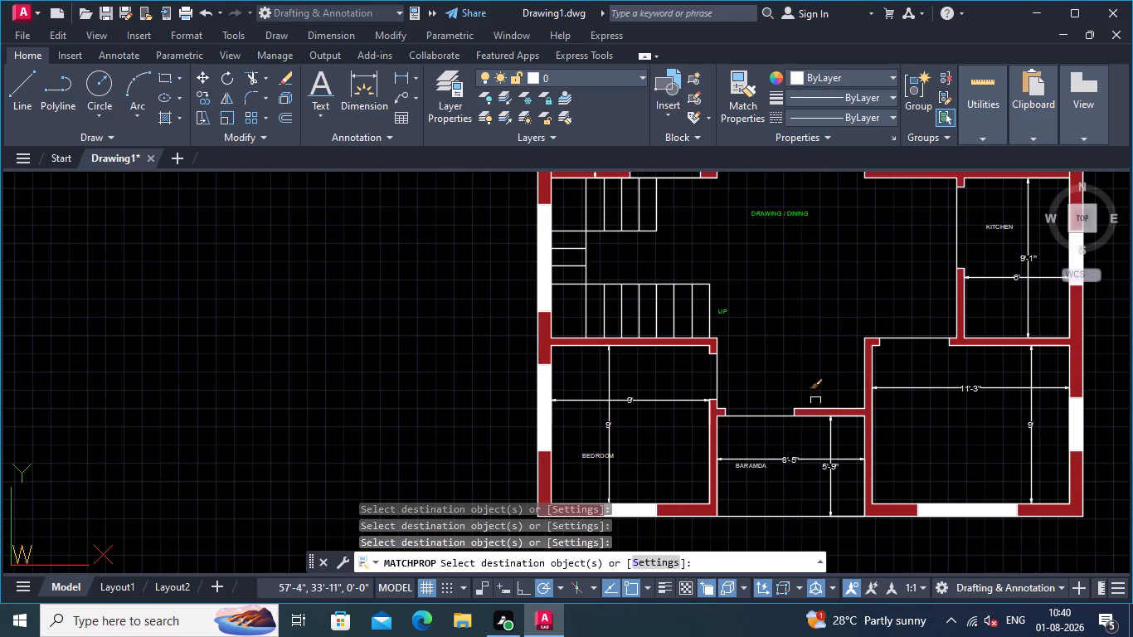
{"action": "scroll", "coordinate": [753, 468], "scroll_direction": "up", "scroll_amount": 1}
{"action": "left_click", "coordinate": [749, 466]}
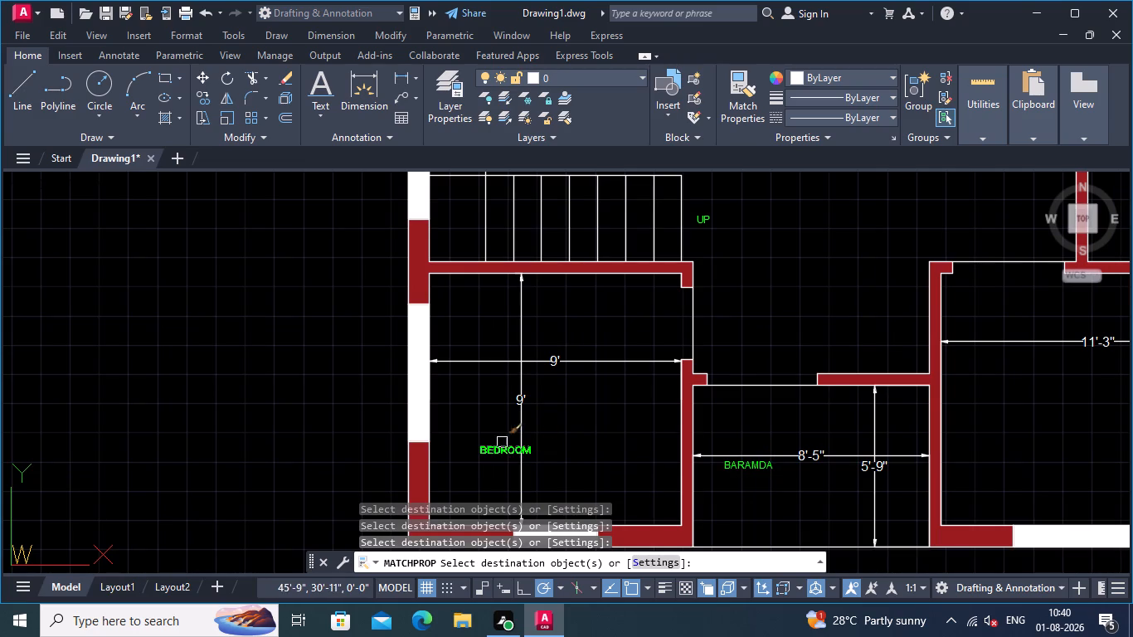
{"action": "left_click", "coordinate": [503, 450]}
{"action": "middle_click_drag", "start_coordinate": [1078, 400], "coordinate": [560, 474]}
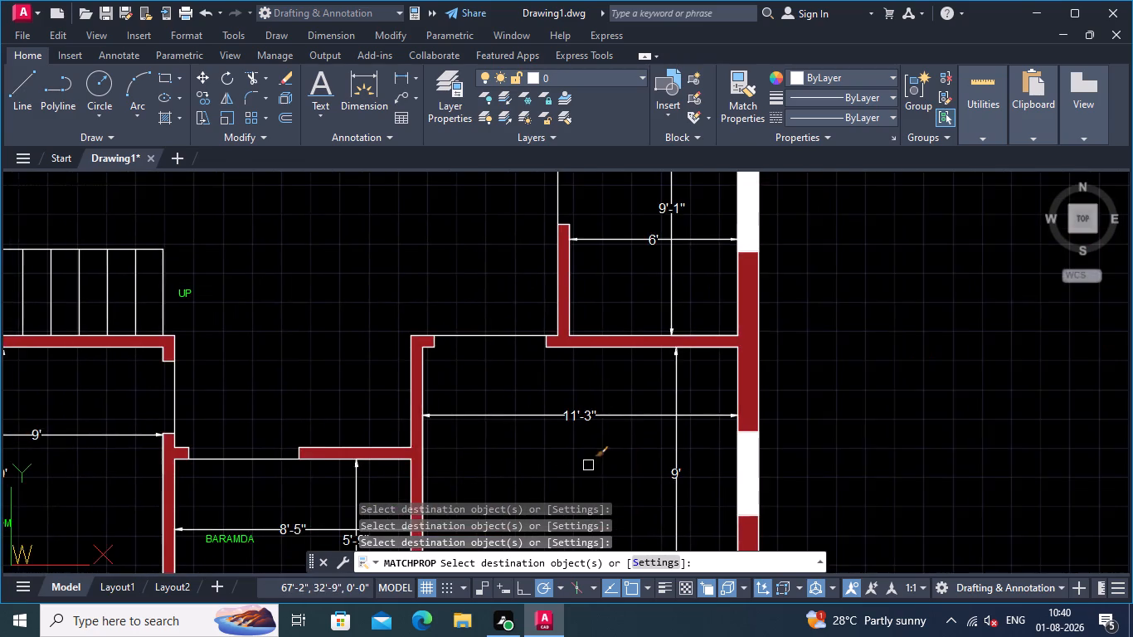
{"action": "scroll", "coordinate": [584, 465], "scroll_direction": "down", "scroll_amount": 1}
{"action": "middle_click_drag", "start_coordinate": [601, 455], "coordinate": [742, 353]}
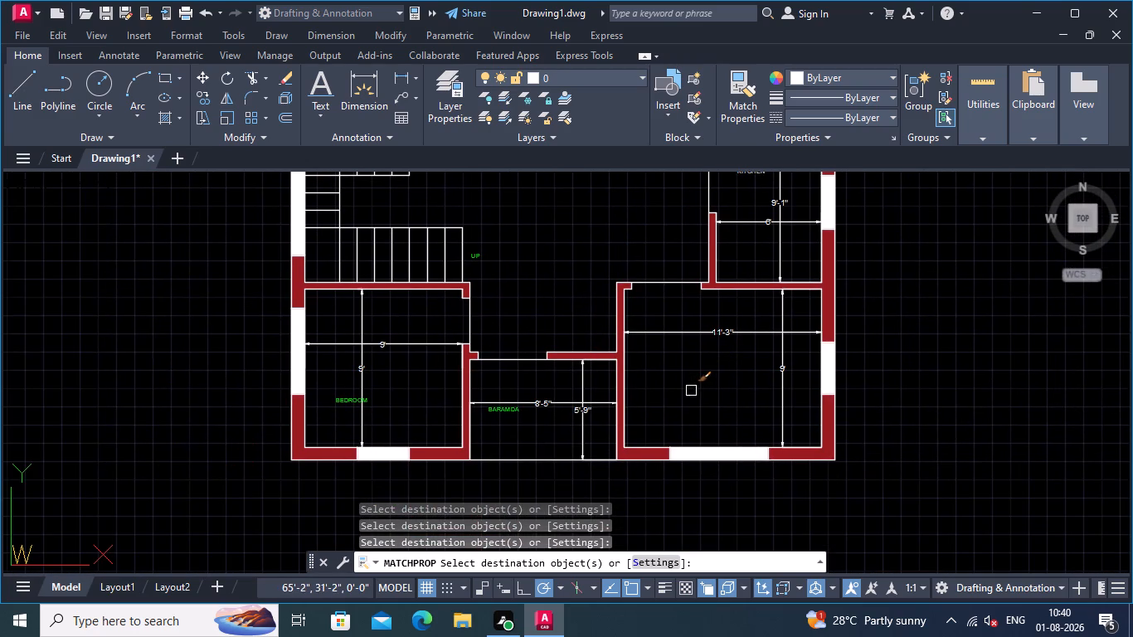
{"action": "middle_click_drag", "start_coordinate": [688, 396], "coordinate": [654, 532]}
{"action": "scroll", "coordinate": [715, 294], "scroll_direction": "up", "scroll_amount": 1}
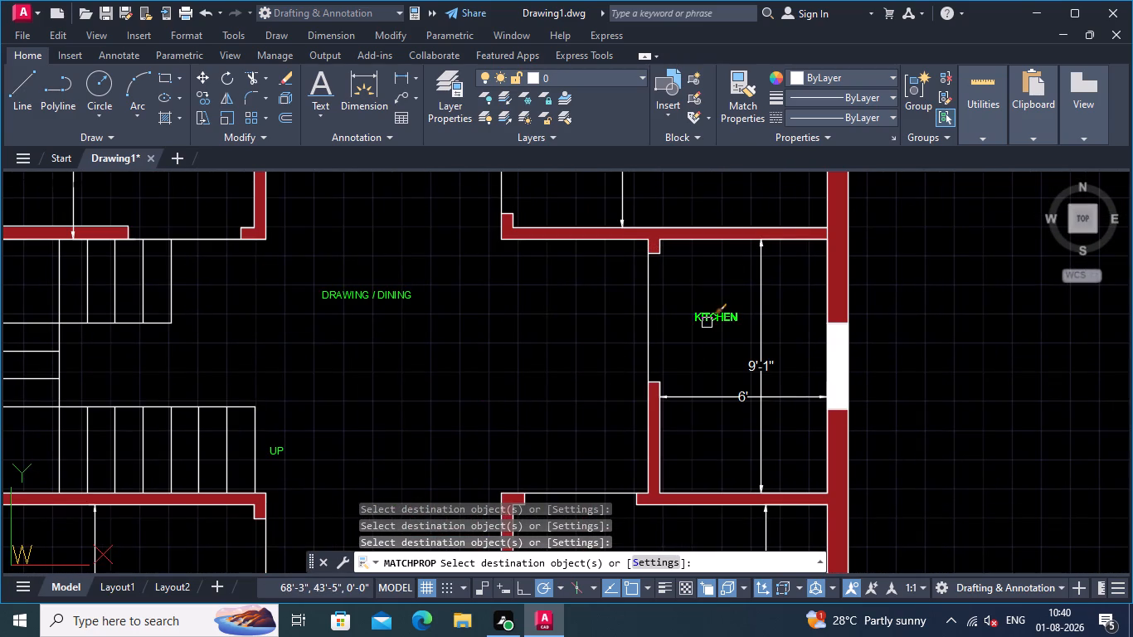
{"action": "left_click", "coordinate": [707, 321]}
{"action": "middle_click_drag", "start_coordinate": [639, 325], "coordinate": [489, 527]}
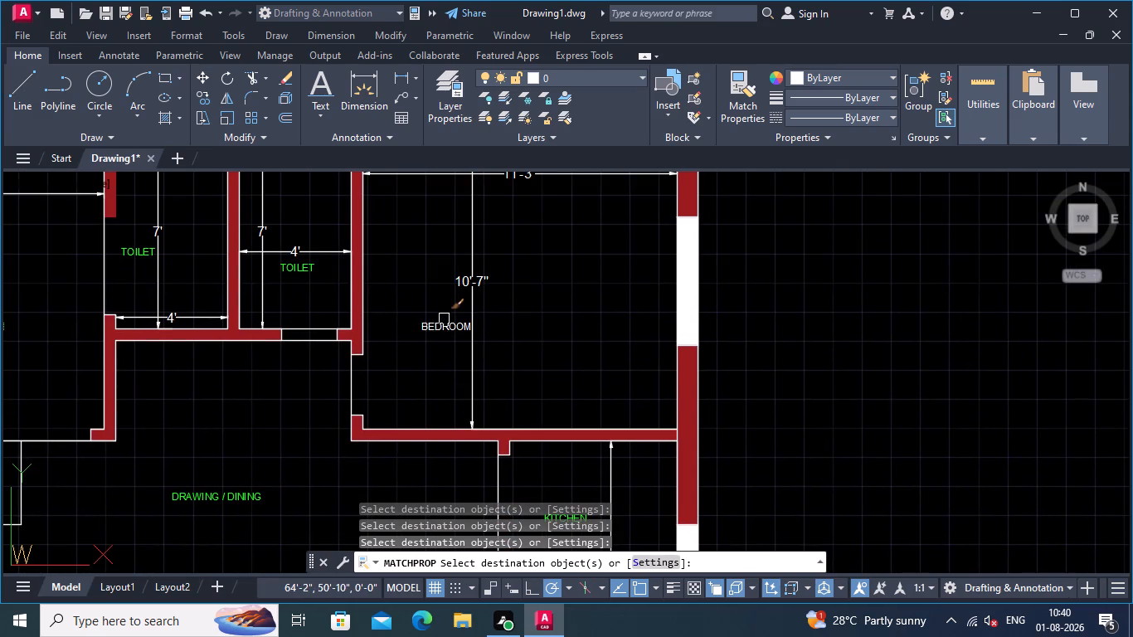
{"action": "left_click", "coordinate": [444, 326]}
{"action": "middle_click_drag", "start_coordinate": [443, 326], "coordinate": [630, 324]}
{"action": "scroll", "coordinate": [584, 343], "scroll_direction": "down", "scroll_amount": 1}
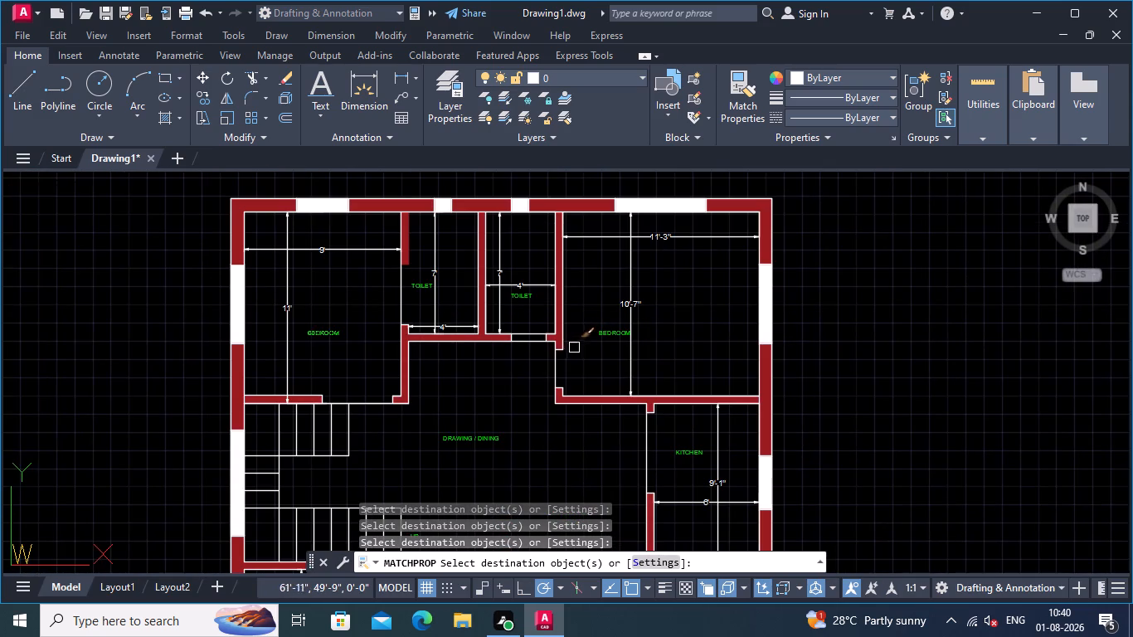
{"action": "middle_click_drag", "start_coordinate": [476, 428], "coordinate": [549, 333]}
{"action": "scroll", "coordinate": [555, 348], "scroll_direction": "up", "scroll_amount": 1}
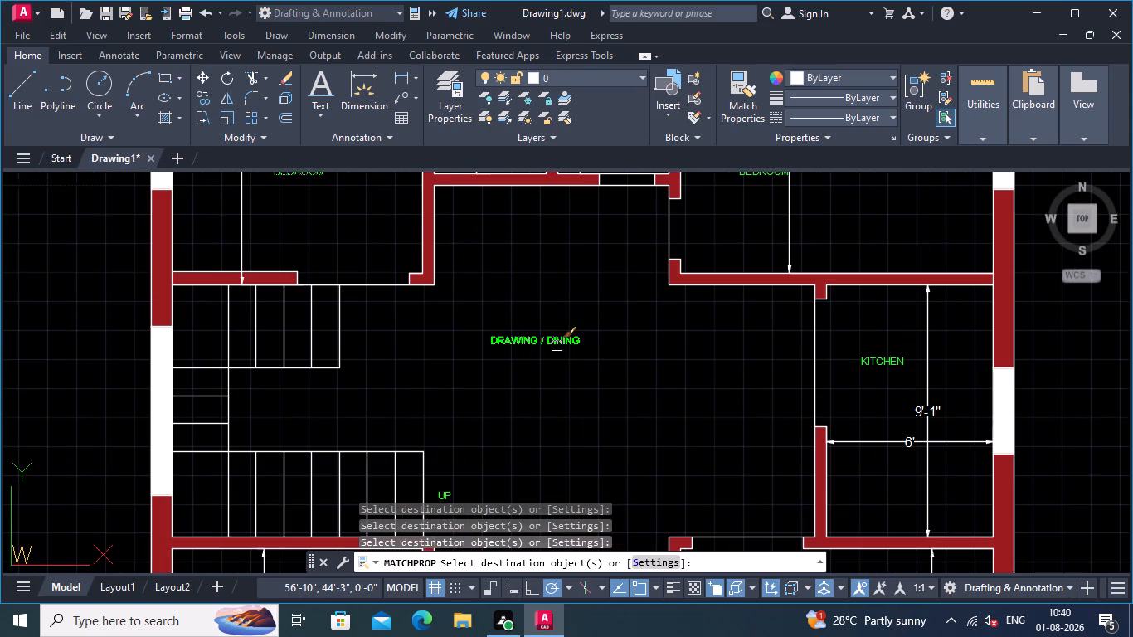
{"action": "key", "text": "Return"}
Copy the lower-left room's BEDROOM label about 21'-3" horizontally into the unlabelled 11'-3" by 9' room.
{"action": "middle_click_drag", "start_coordinate": [704, 421], "coordinate": [759, 338]}
{"action": "scroll", "coordinate": [717, 361], "scroll_direction": "down", "scroll_amount": 2}
{"action": "middle_click_drag", "start_coordinate": [717, 366], "coordinate": [880, 267]}
{"action": "scroll", "coordinate": [738, 367], "scroll_direction": "up", "scroll_amount": 2}
{"action": "left_click", "coordinate": [664, 382]}
{"action": "right_click", "coordinate": [661, 358]}
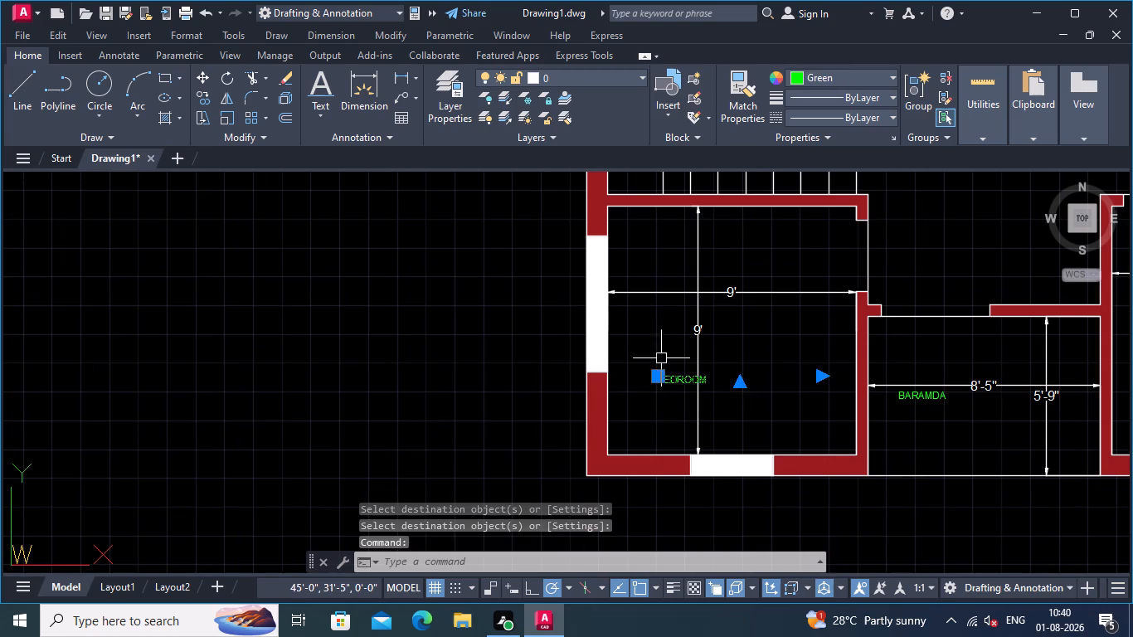
{"action": "left_click", "coordinate": [759, 332]}
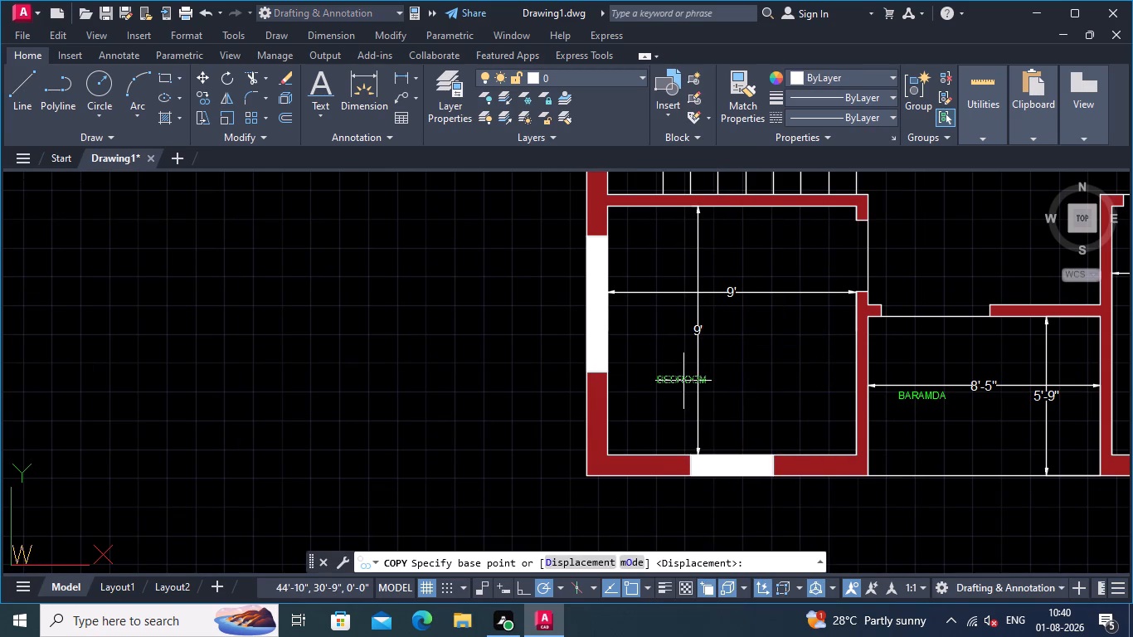
{"action": "left_click", "coordinate": [683, 382]}
{"action": "middle_click_drag", "start_coordinate": [883, 402], "coordinate": [573, 367]}
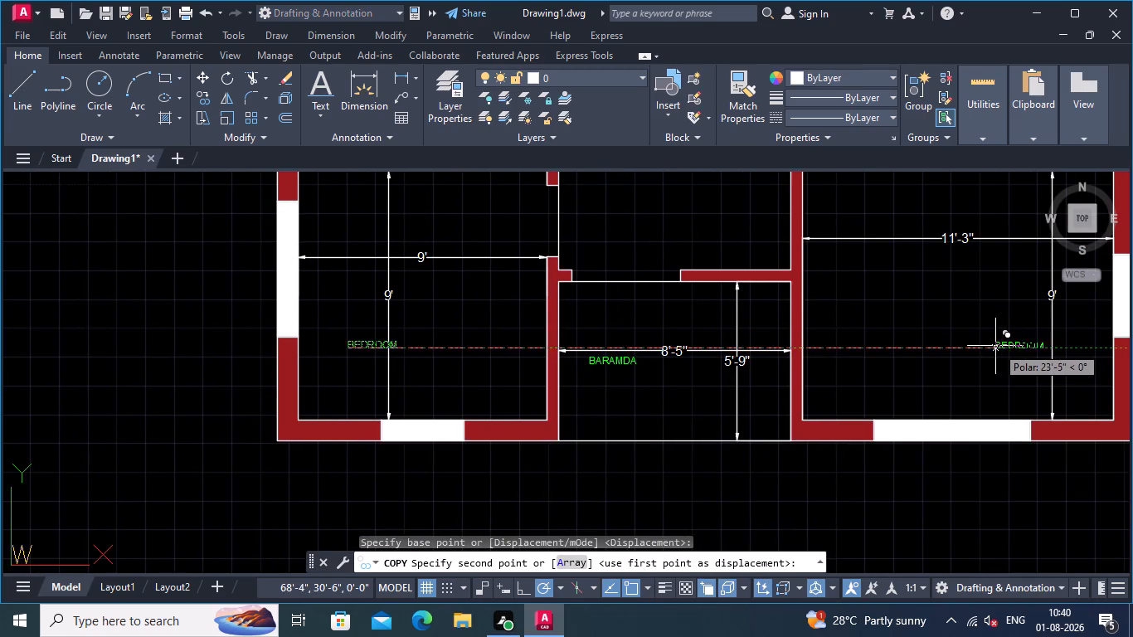
{"action": "left_click", "coordinate": [936, 347]}
{"action": "key", "text": "Return"}
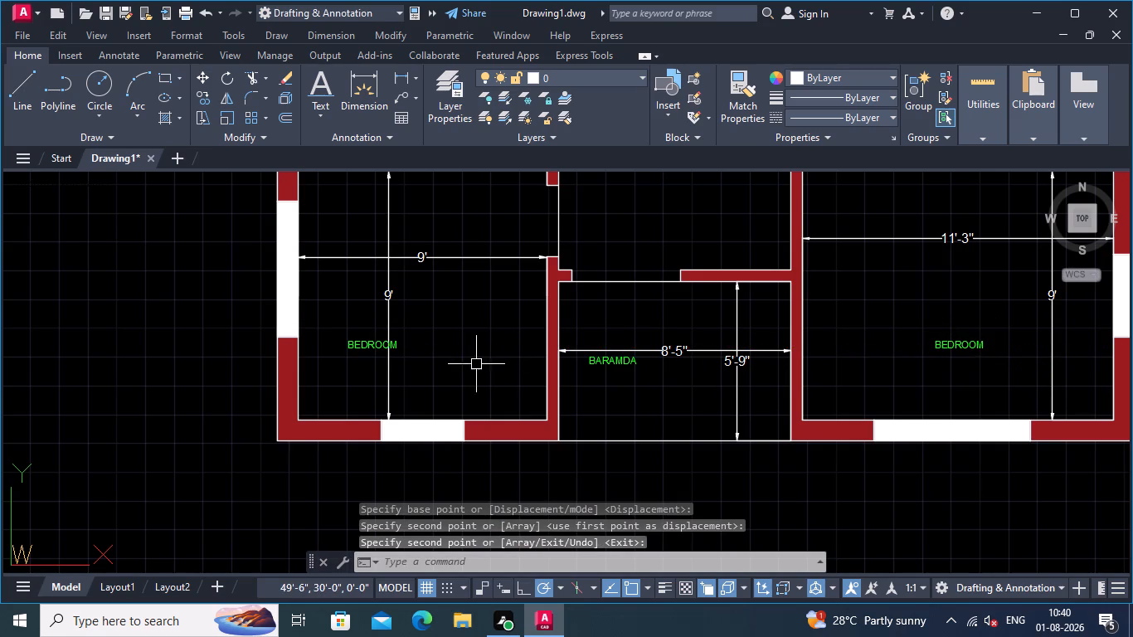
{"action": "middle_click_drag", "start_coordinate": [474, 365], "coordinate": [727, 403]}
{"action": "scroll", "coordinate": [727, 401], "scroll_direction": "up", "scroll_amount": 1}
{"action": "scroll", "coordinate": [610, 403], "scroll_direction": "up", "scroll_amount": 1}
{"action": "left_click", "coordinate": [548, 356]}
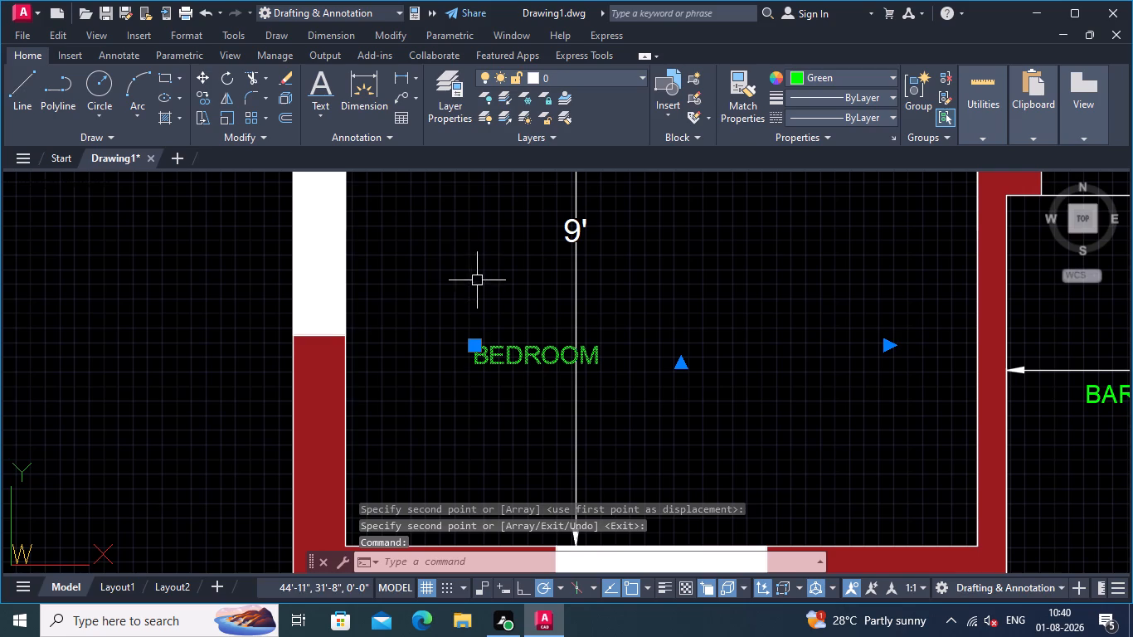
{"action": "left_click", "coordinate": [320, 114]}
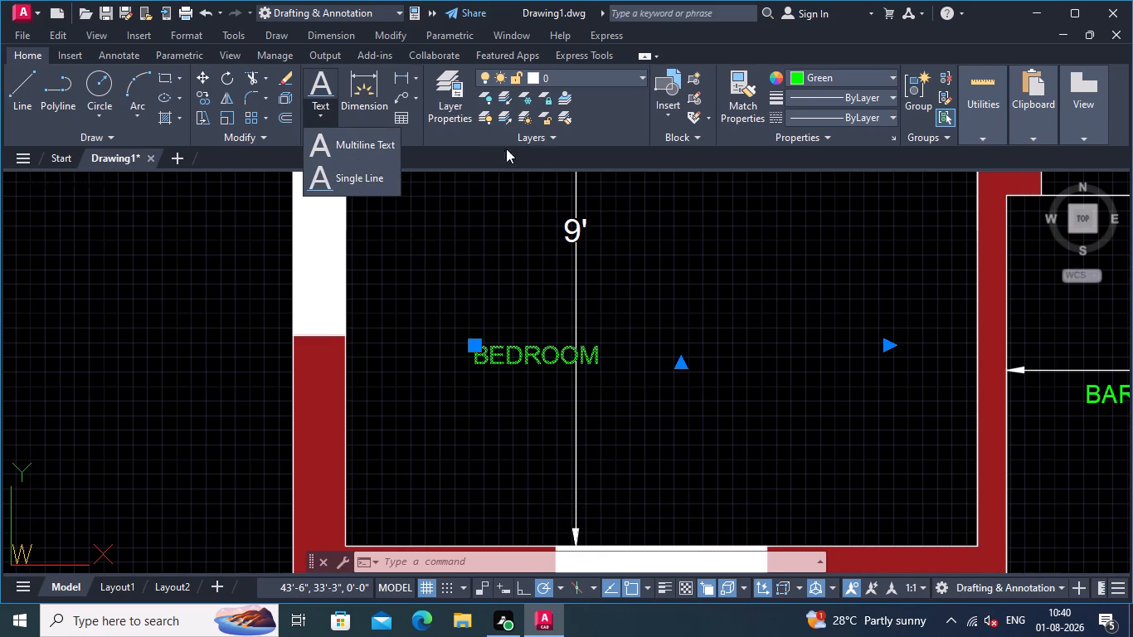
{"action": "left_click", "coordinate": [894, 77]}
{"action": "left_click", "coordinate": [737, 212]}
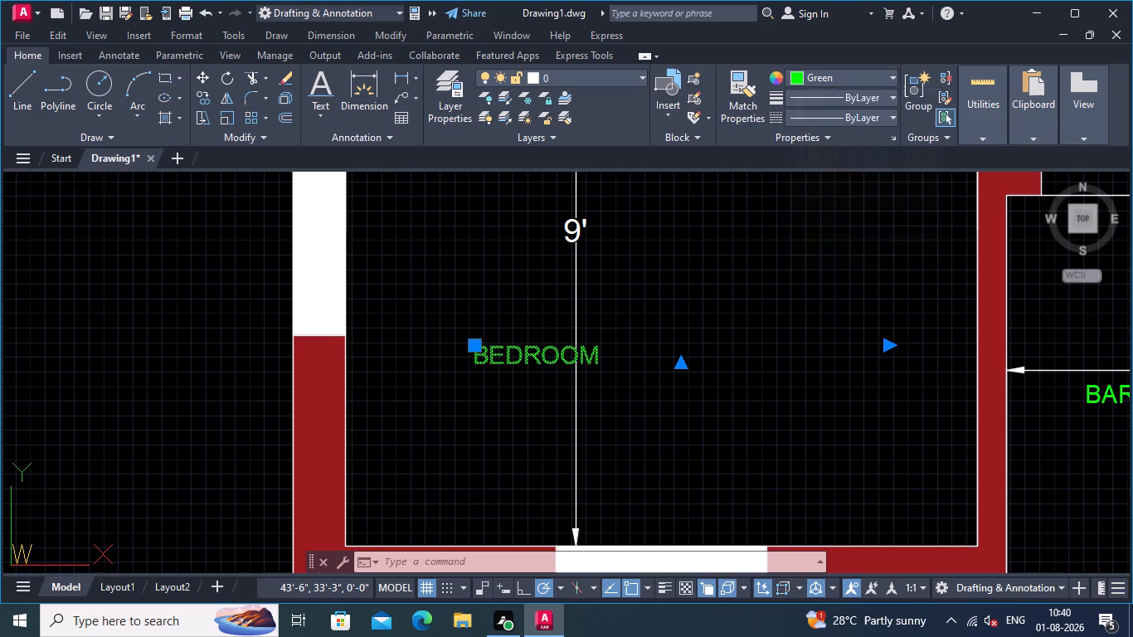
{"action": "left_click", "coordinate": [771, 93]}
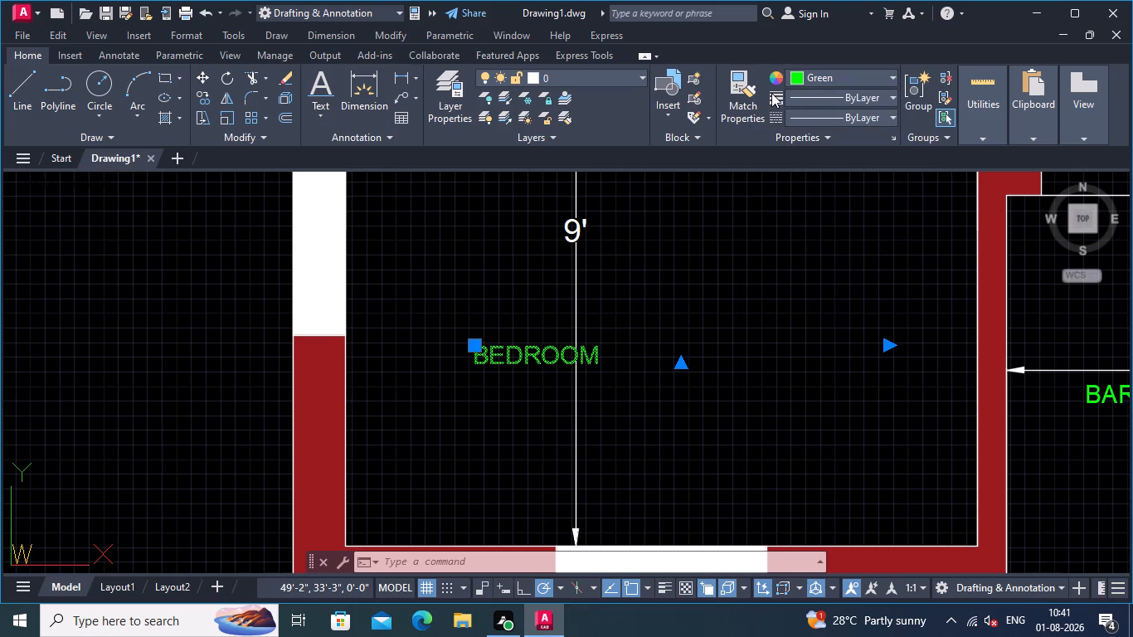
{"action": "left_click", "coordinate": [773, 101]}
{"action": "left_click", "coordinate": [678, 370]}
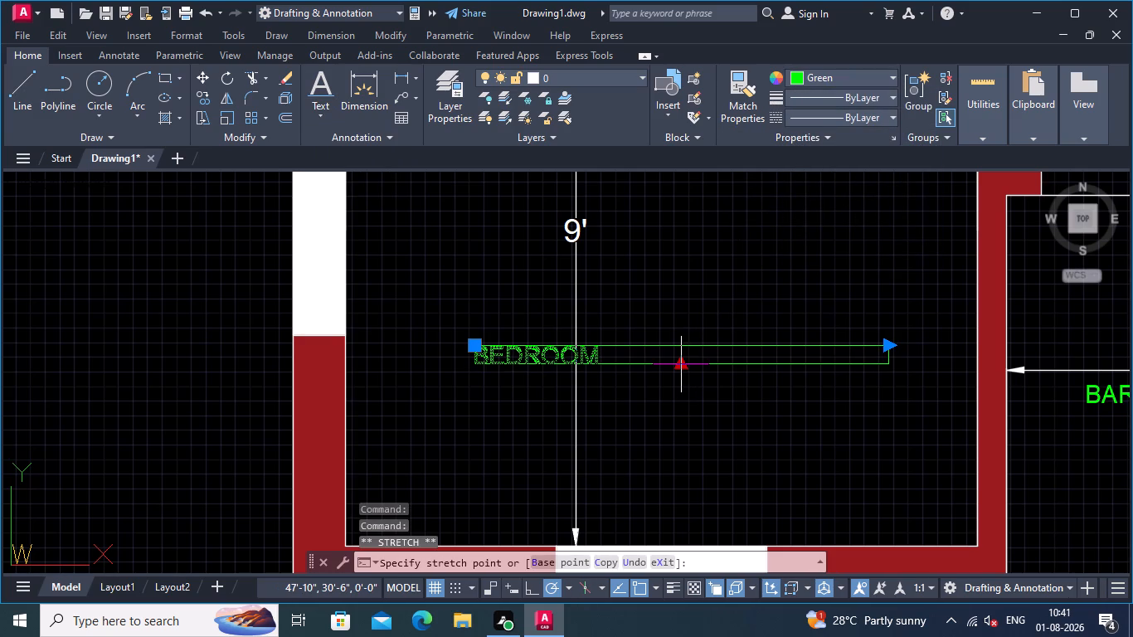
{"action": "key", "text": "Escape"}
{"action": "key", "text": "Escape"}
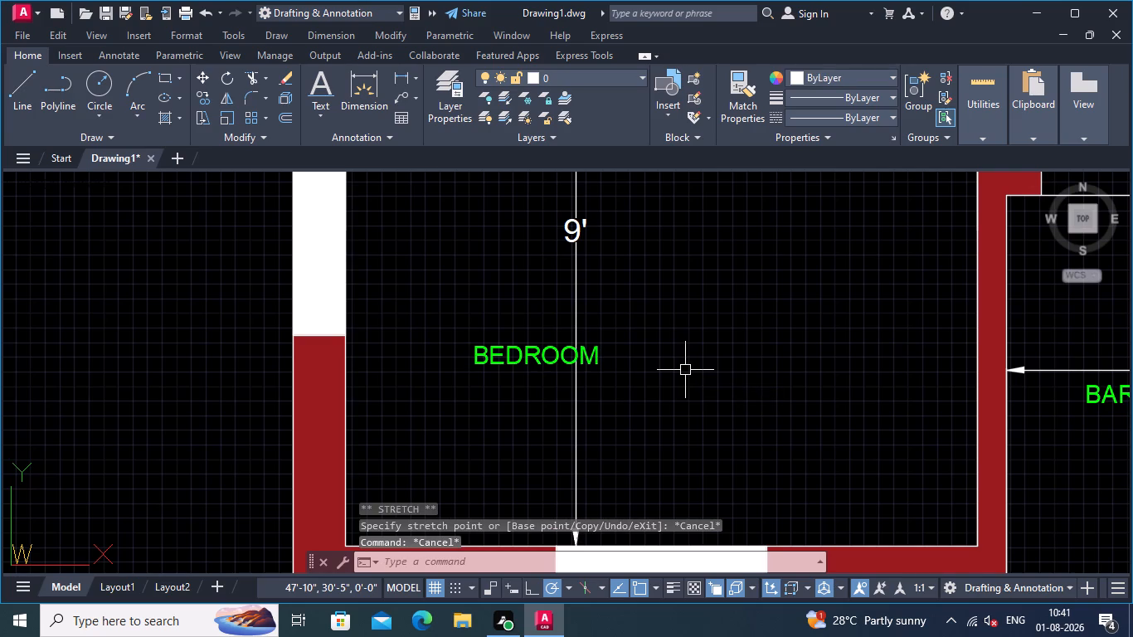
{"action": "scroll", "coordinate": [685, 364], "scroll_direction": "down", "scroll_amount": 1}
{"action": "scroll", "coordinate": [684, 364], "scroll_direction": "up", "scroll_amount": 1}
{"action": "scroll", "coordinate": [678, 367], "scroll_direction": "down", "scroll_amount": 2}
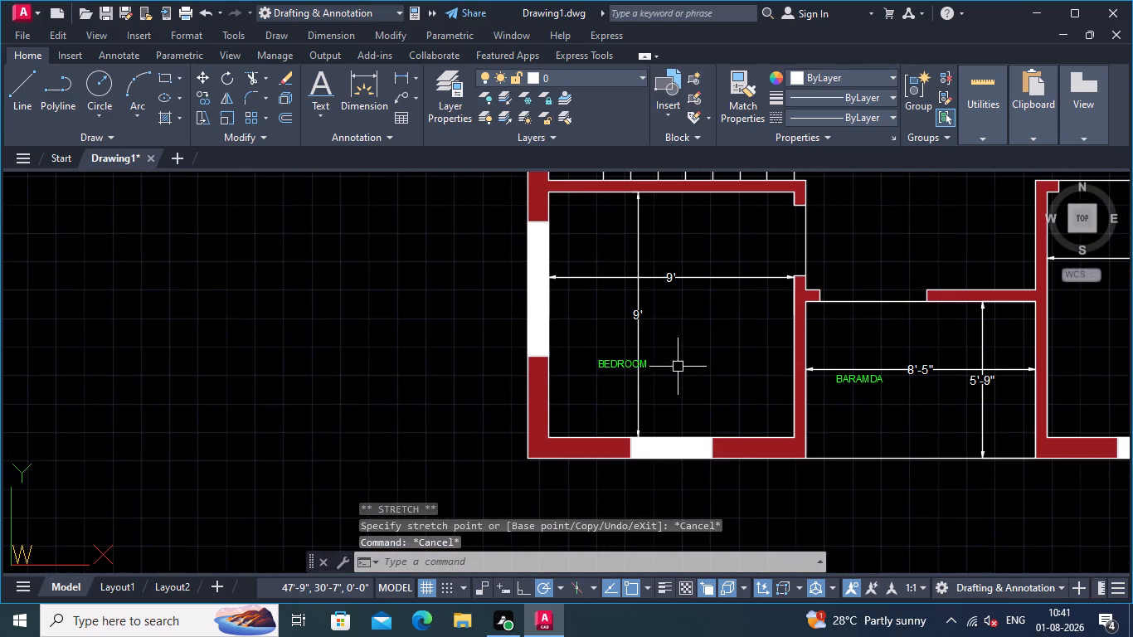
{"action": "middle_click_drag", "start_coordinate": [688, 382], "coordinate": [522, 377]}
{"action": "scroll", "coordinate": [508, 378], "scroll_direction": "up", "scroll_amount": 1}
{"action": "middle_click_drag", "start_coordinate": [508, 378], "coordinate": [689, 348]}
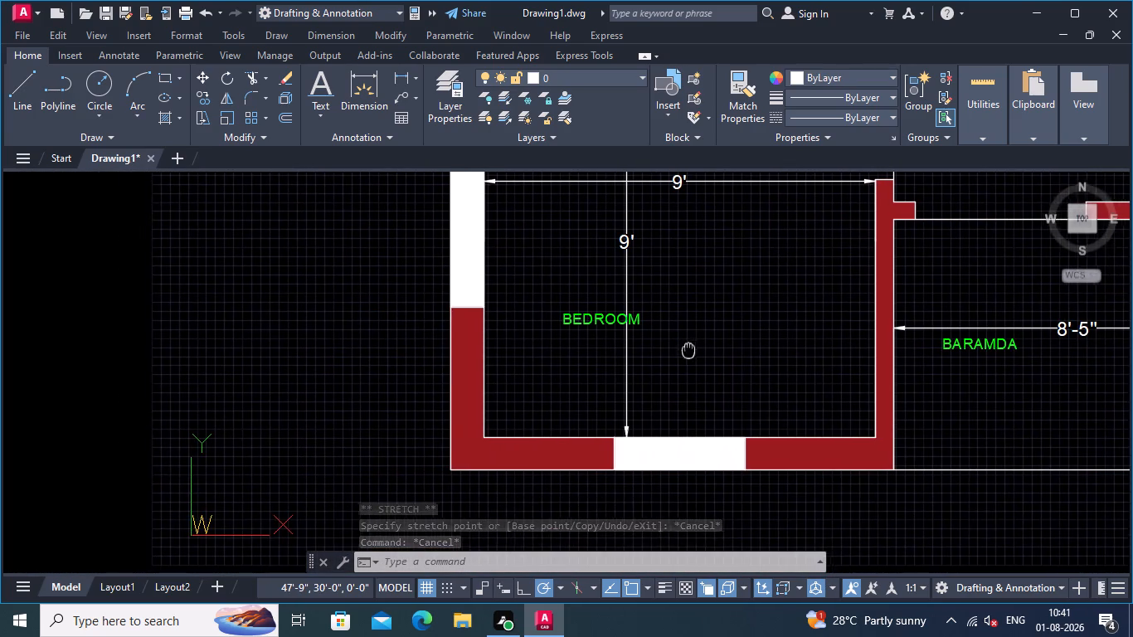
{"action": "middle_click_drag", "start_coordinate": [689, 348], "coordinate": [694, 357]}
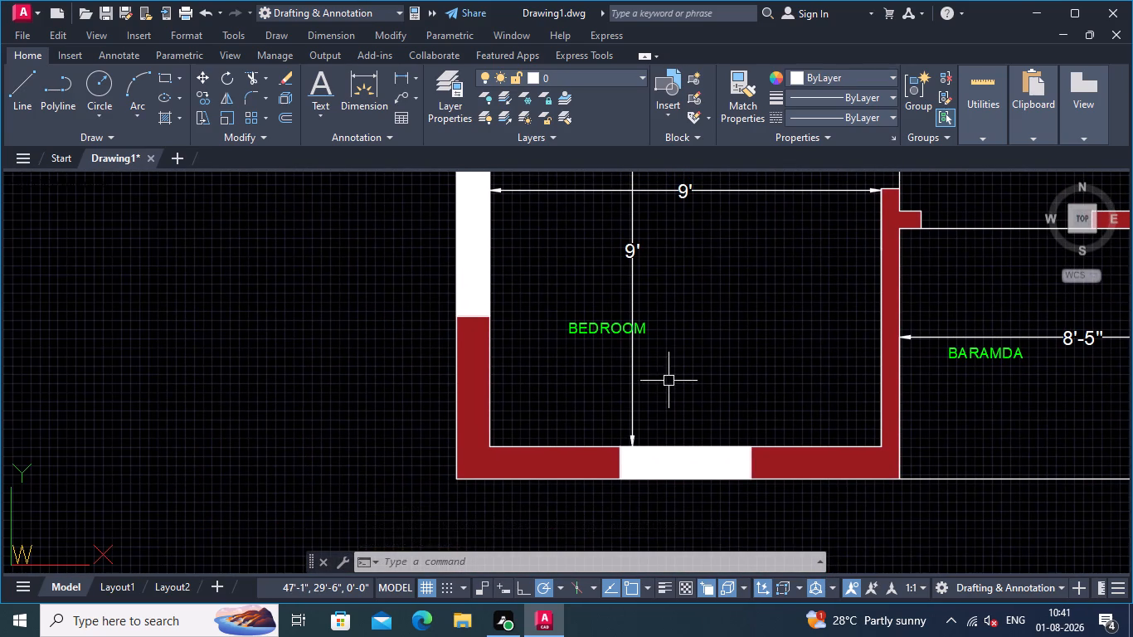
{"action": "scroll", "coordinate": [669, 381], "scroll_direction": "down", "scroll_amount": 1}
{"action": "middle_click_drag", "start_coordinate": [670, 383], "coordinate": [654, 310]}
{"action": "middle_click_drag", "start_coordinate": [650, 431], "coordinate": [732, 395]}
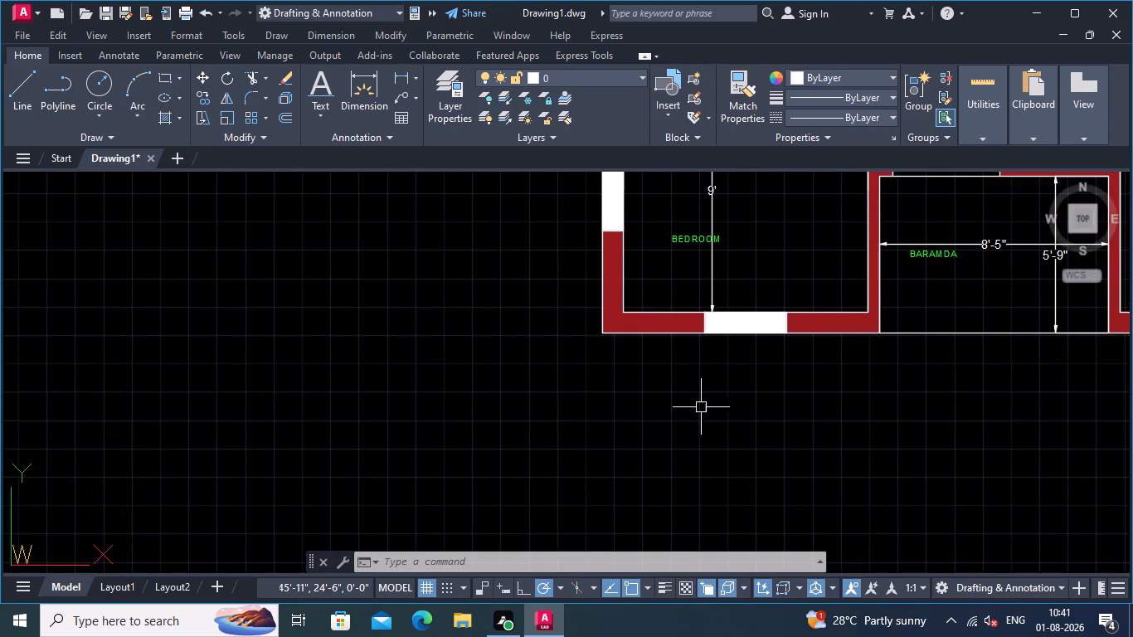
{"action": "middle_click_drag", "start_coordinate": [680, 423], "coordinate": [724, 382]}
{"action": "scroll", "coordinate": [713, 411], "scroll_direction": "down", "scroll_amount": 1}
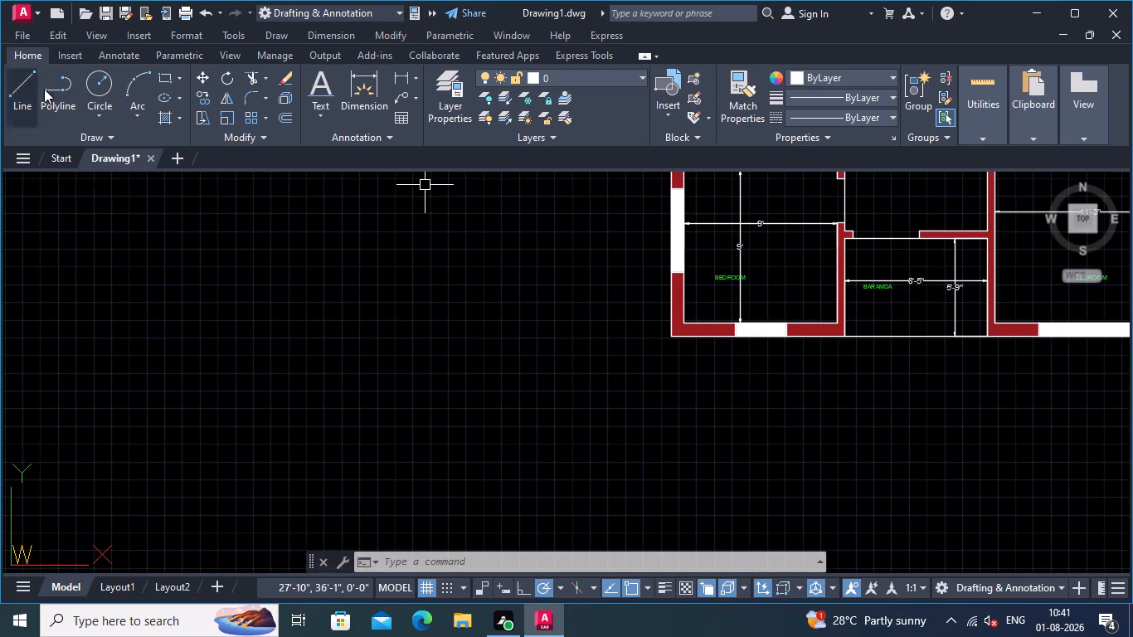
Draw a line 3' down from the lower-left bedroom's outer front corner, continuing about 31'-1" horizontally, parallel to the front wall.
{"action": "left_click", "coordinate": [32, 75]}
{"action": "middle_click_drag", "start_coordinate": [567, 425], "coordinate": [470, 306]}
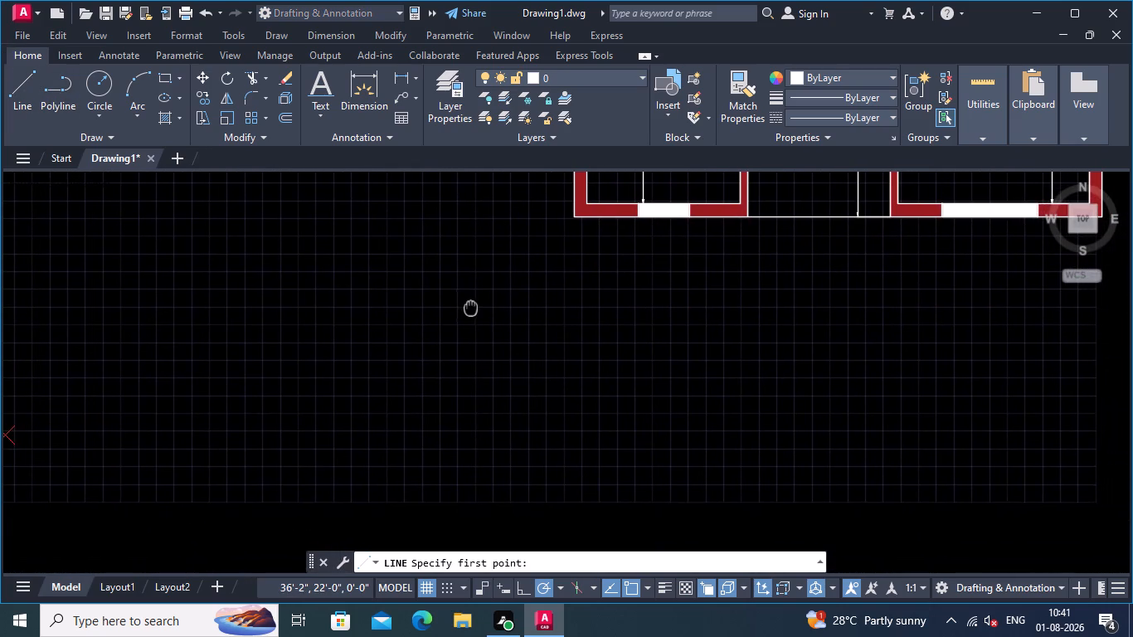
{"action": "middle_click_drag", "start_coordinate": [470, 306], "coordinate": [469, 306]}
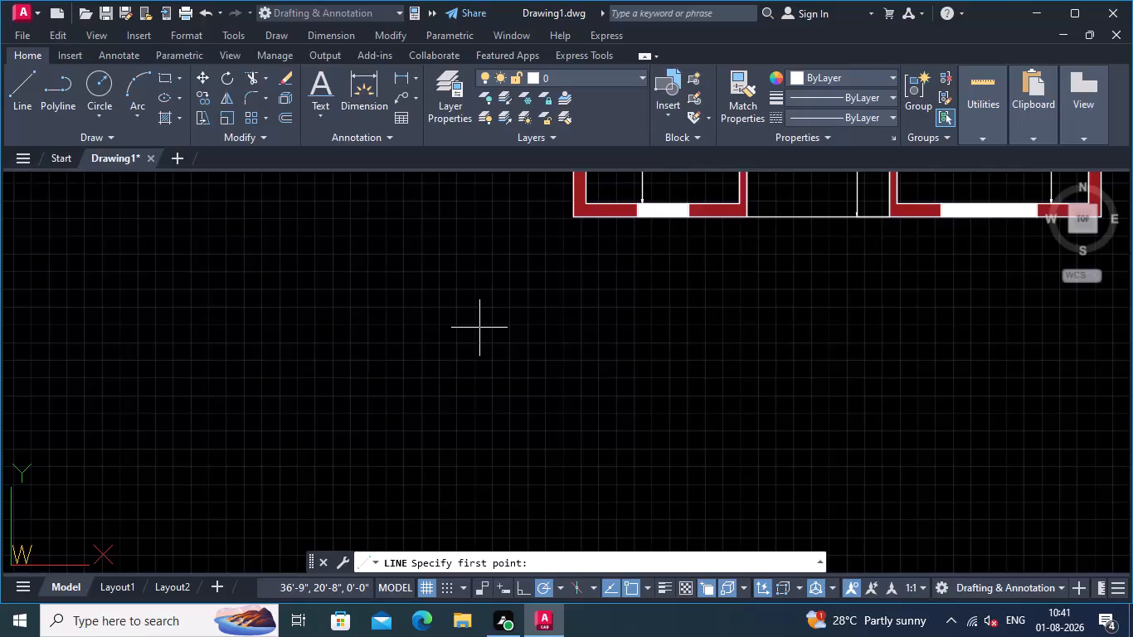
{"action": "middle_click_drag", "start_coordinate": [554, 277], "coordinate": [545, 399]}
{"action": "scroll", "coordinate": [576, 364], "scroll_direction": "up", "scroll_amount": 1}
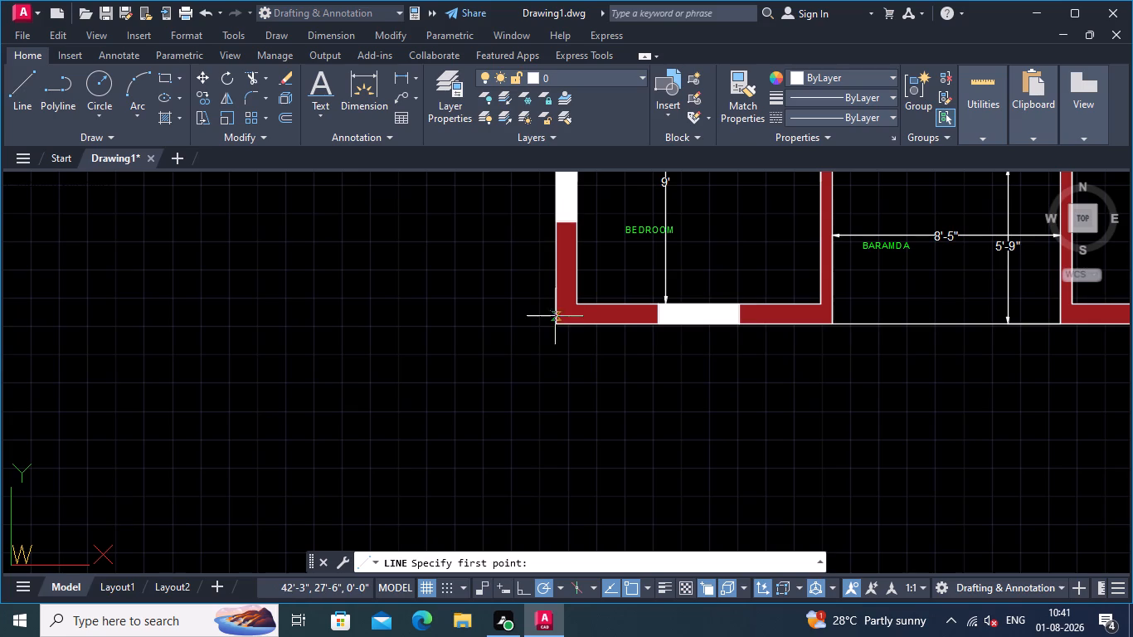
{"action": "left_click", "coordinate": [557, 323]}
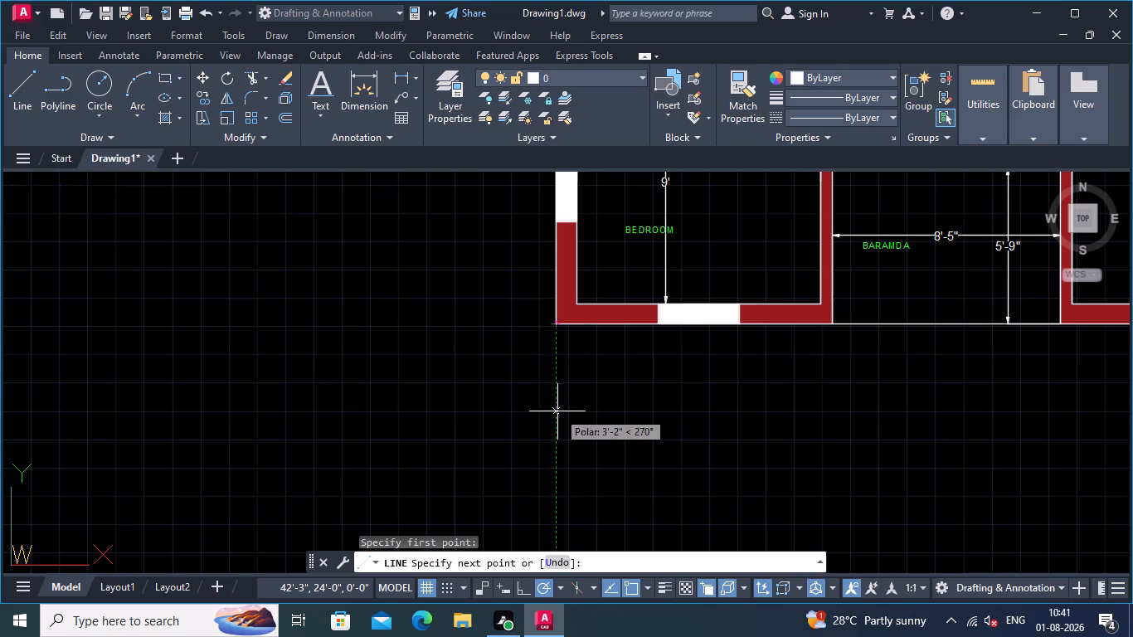
{"action": "key", "text": "3"}
{"action": "key", "text": "apostrophe"}
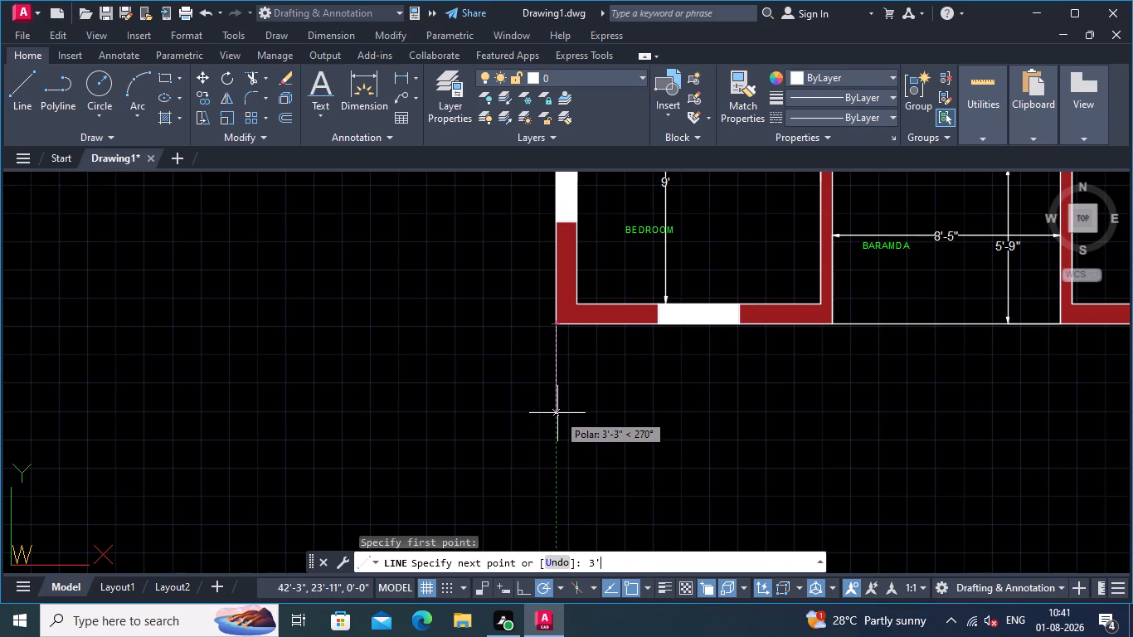
{"action": "key", "text": "Return"}
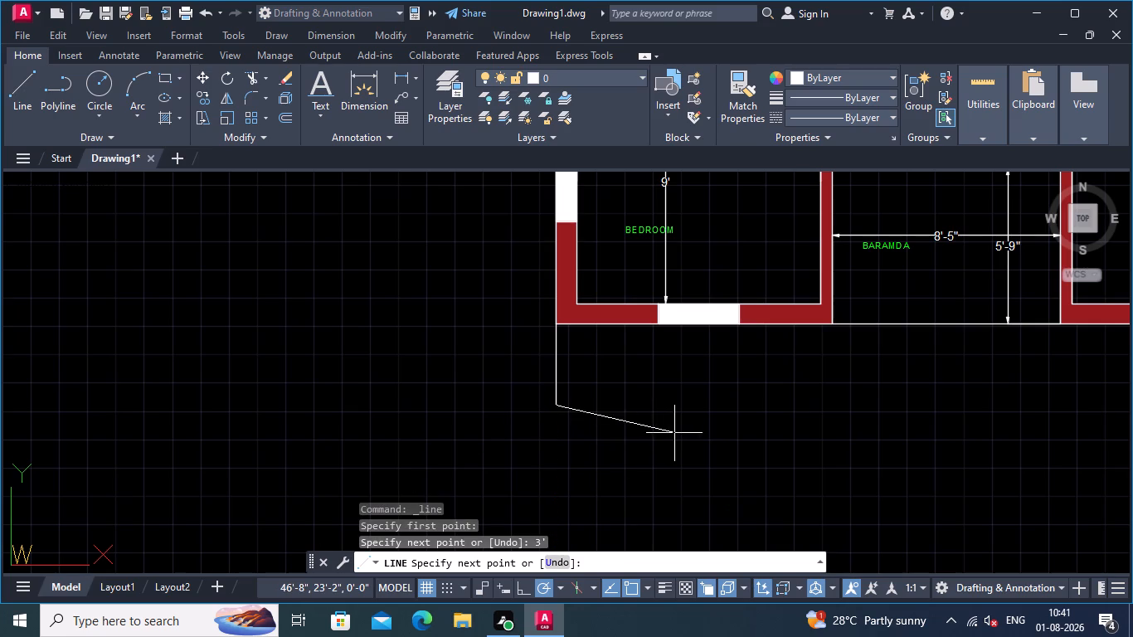
{"action": "middle_click_drag", "start_coordinate": [675, 433], "coordinate": [333, 363]}
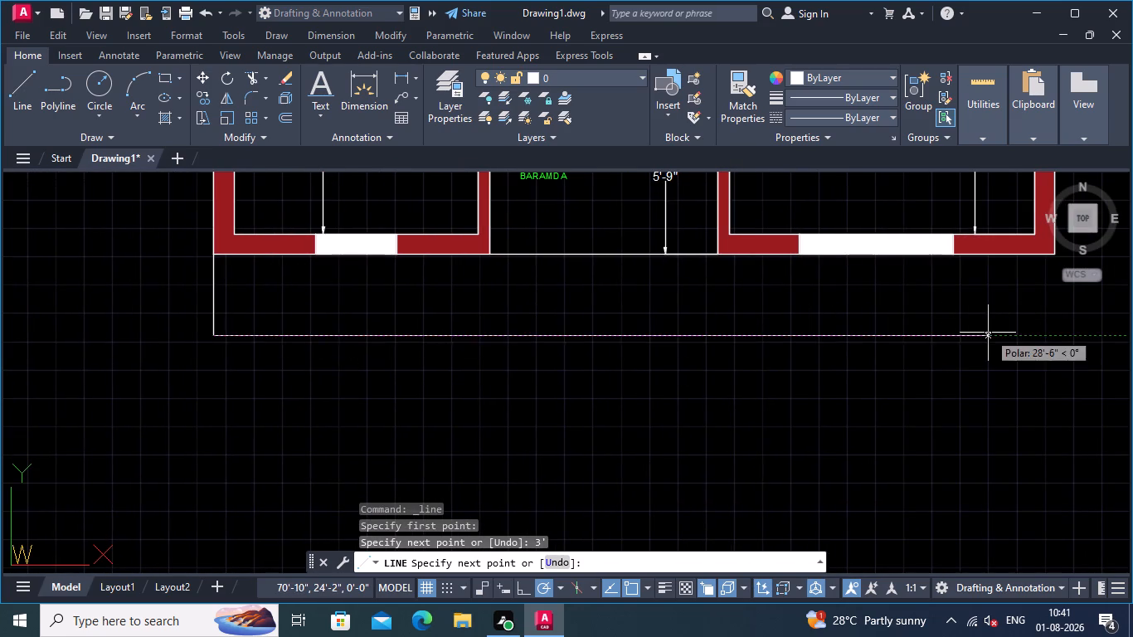
{"action": "middle_click_drag", "start_coordinate": [997, 331], "coordinate": [819, 331]}
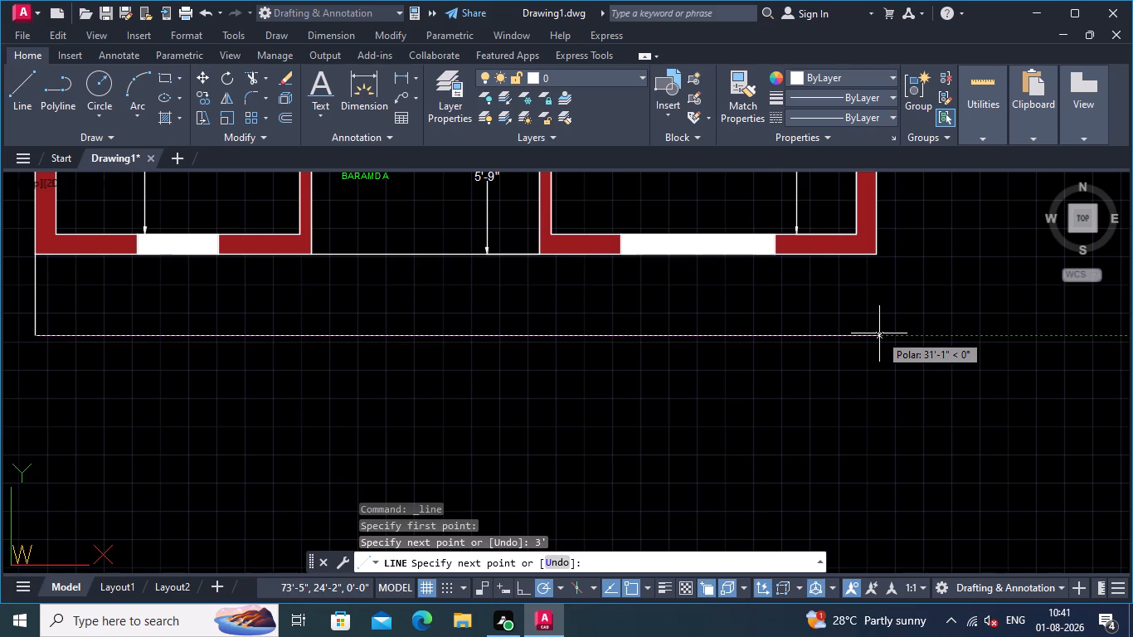
{"action": "left_click", "coordinate": [880, 334]}
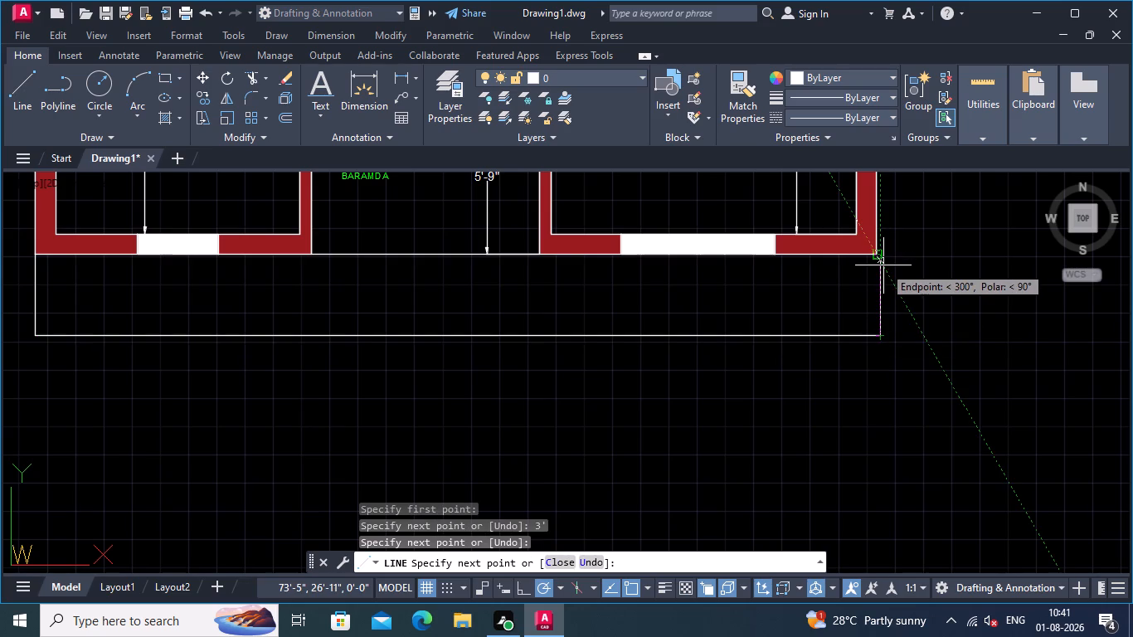
{"action": "key", "text": "Return"}
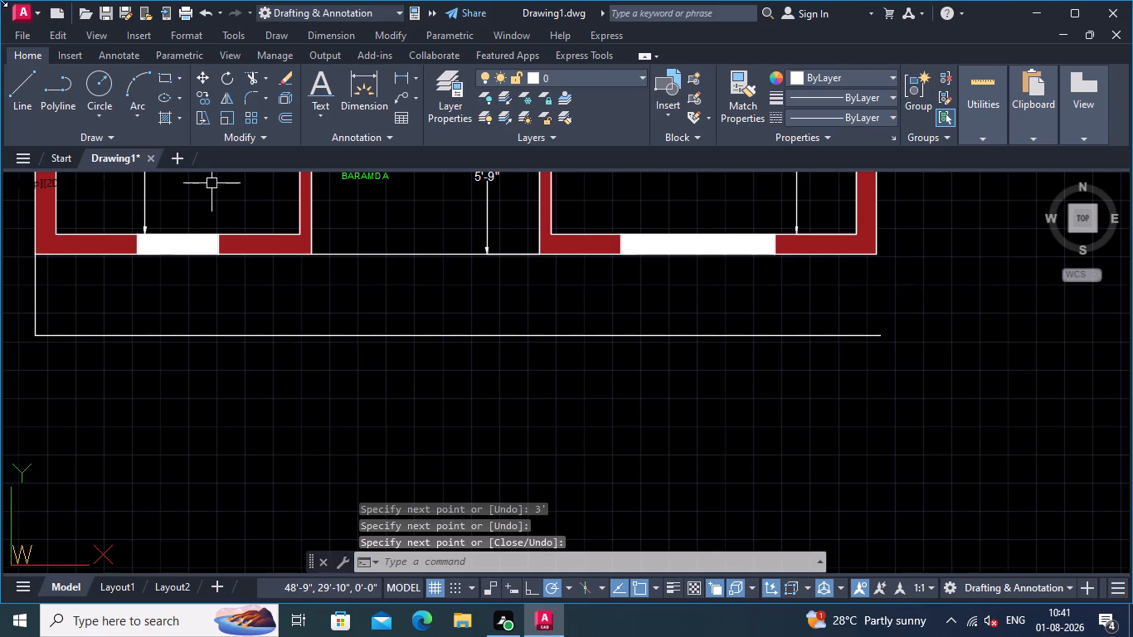
Draw a vertical line from the front wall's right outer corner down to the new horizontal outline.
{"action": "left_click", "coordinate": [32, 80]}
{"action": "scroll", "coordinate": [901, 293], "scroll_direction": "up", "scroll_amount": 1}
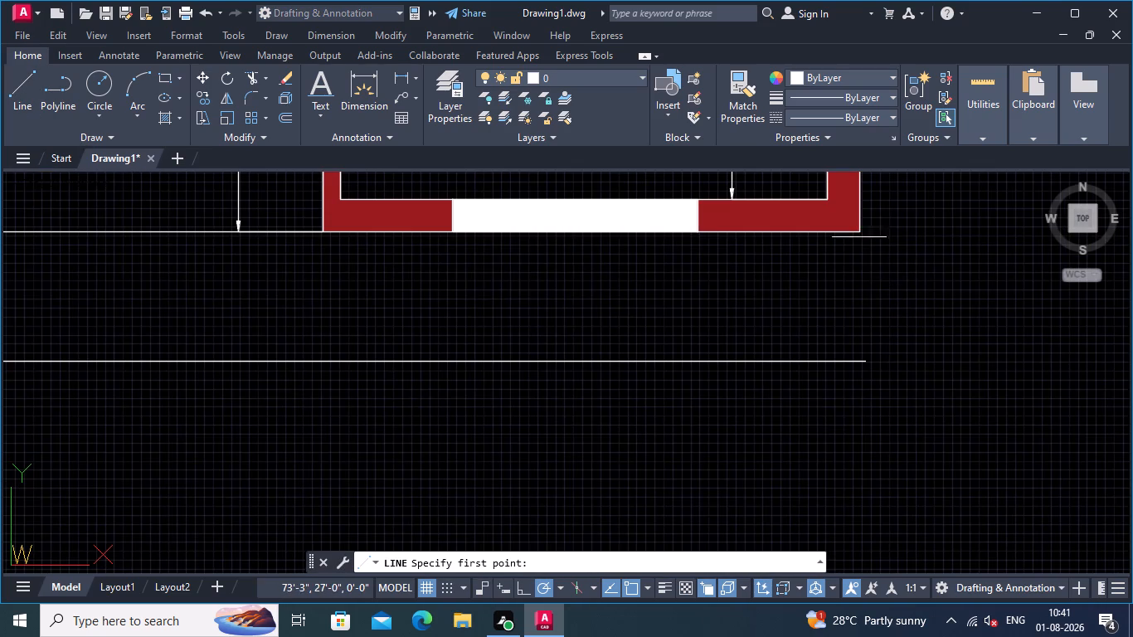
{"action": "left_click", "coordinate": [859, 235]}
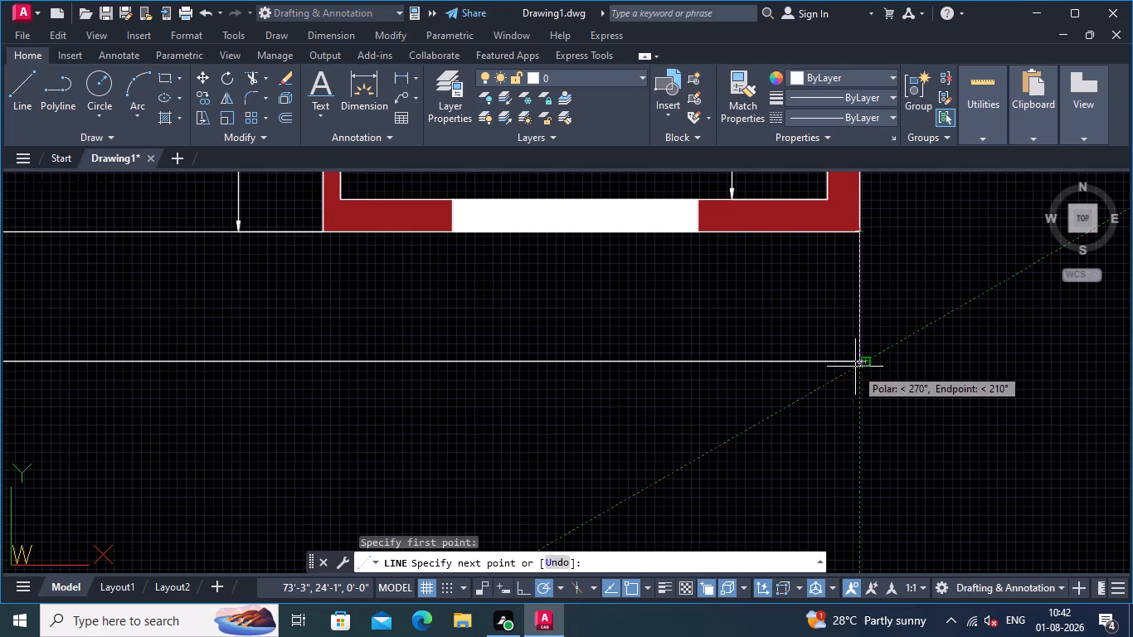
{"action": "scroll", "coordinate": [859, 361], "scroll_direction": "up", "scroll_amount": 2}
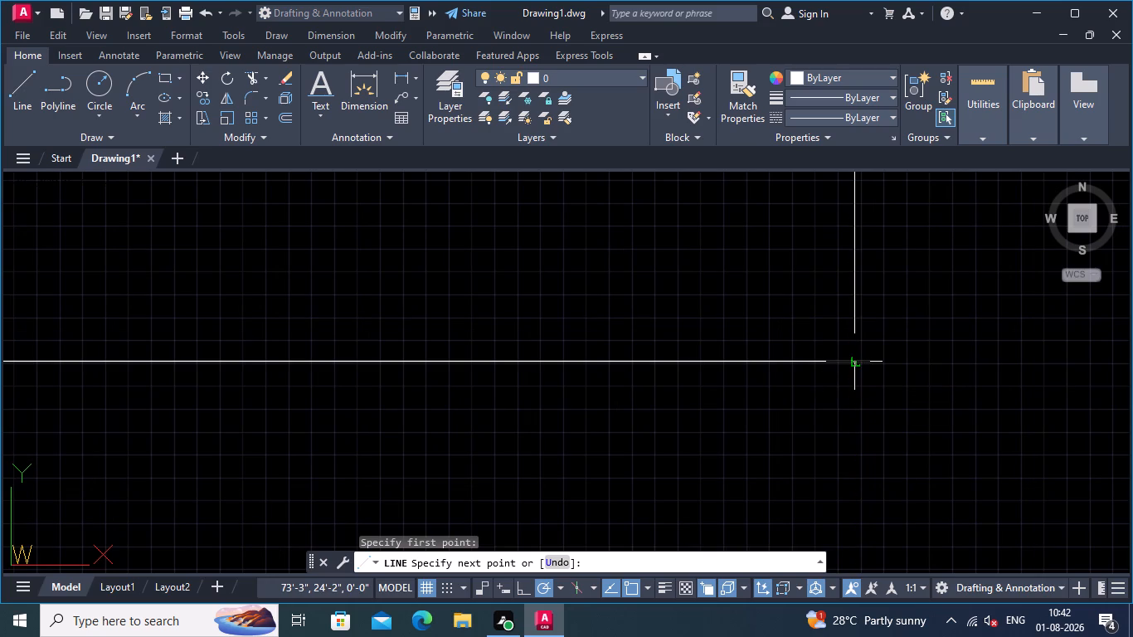
{"action": "left_click", "coordinate": [853, 360]}
{"action": "key", "text": "Return"}
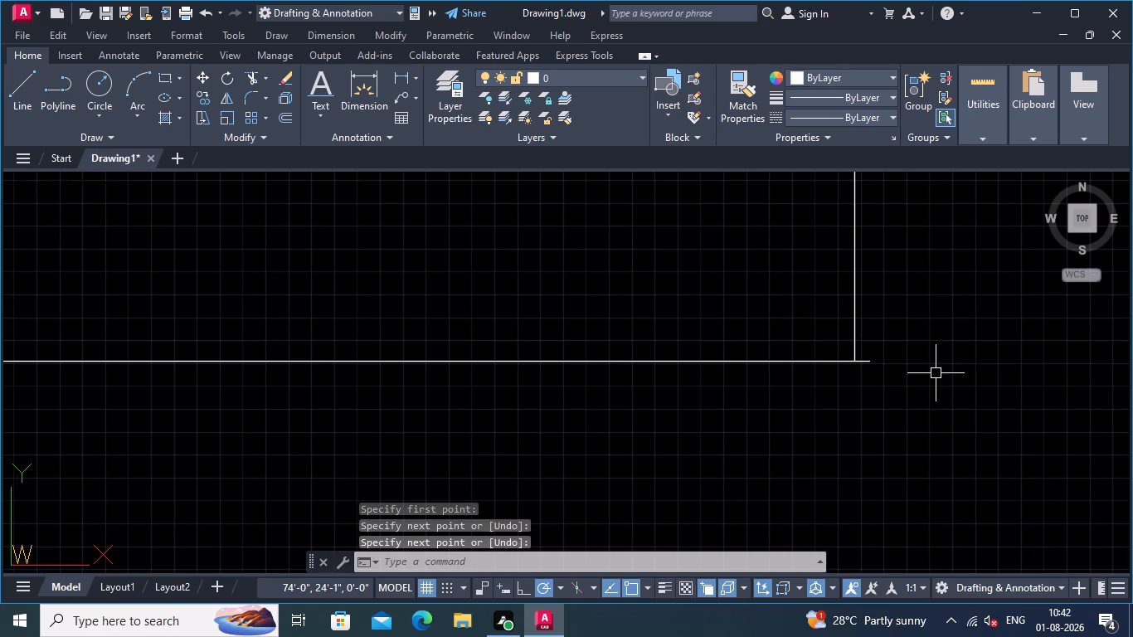
Trim the short overhang of the horizontal outline beyond its right vertical line.
{"action": "type", "text": "TR"}
{"action": "key", "text": "Return"}
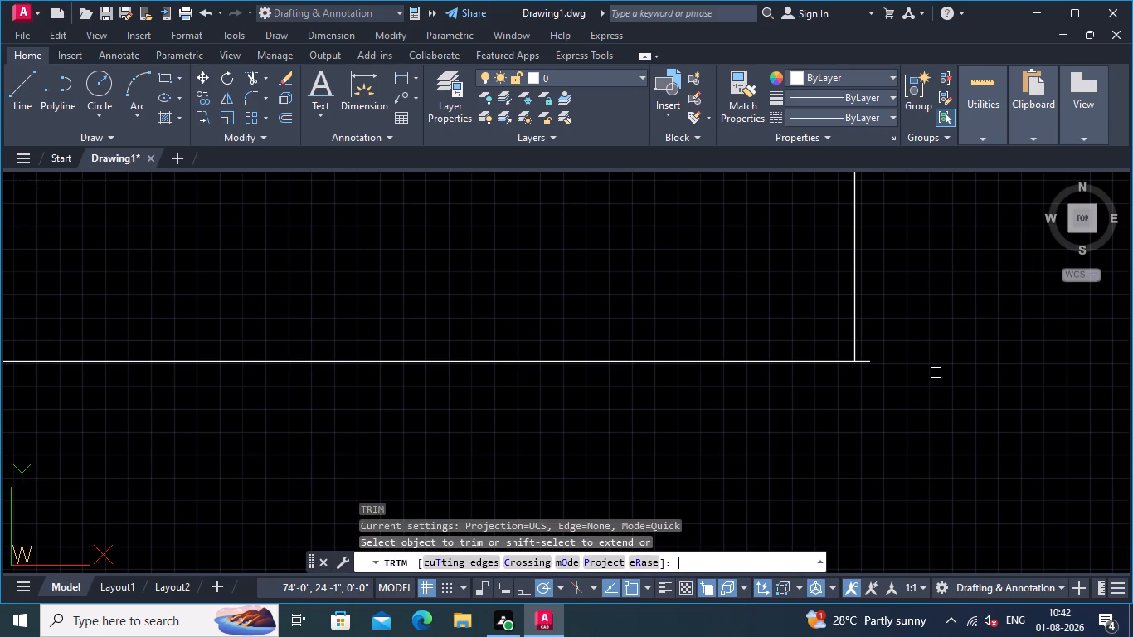
{"action": "scroll", "coordinate": [912, 367], "scroll_direction": "up", "scroll_amount": 2}
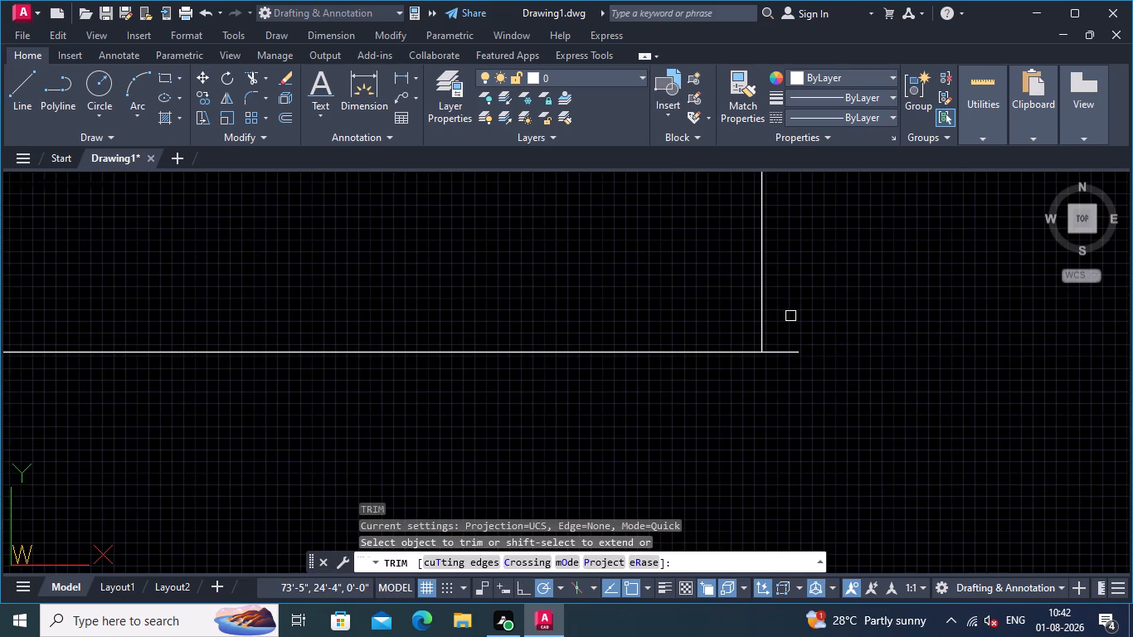
{"action": "left_click", "coordinate": [790, 316]}
{"action": "left_click", "coordinate": [784, 363]}
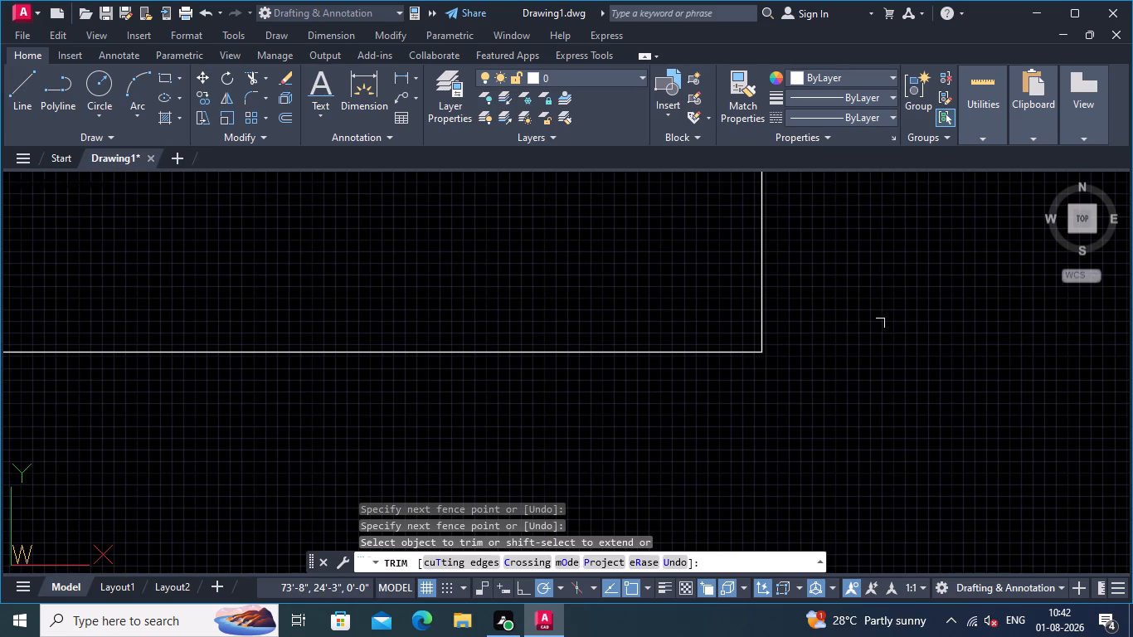
{"action": "middle_click_drag", "start_coordinate": [870, 325], "coordinate": [1022, 318]}
{"action": "scroll", "coordinate": [757, 288], "scroll_direction": "down", "scroll_amount": 1}
{"action": "middle_click_drag", "start_coordinate": [751, 282], "coordinate": [1003, 445]}
{"action": "scroll", "coordinate": [863, 319], "scroll_direction": "down", "scroll_amount": 2}
{"action": "middle_click_drag", "start_coordinate": [807, 297], "coordinate": [814, 318]}
{"action": "scroll", "coordinate": [814, 318], "scroll_direction": "down", "scroll_amount": 1}
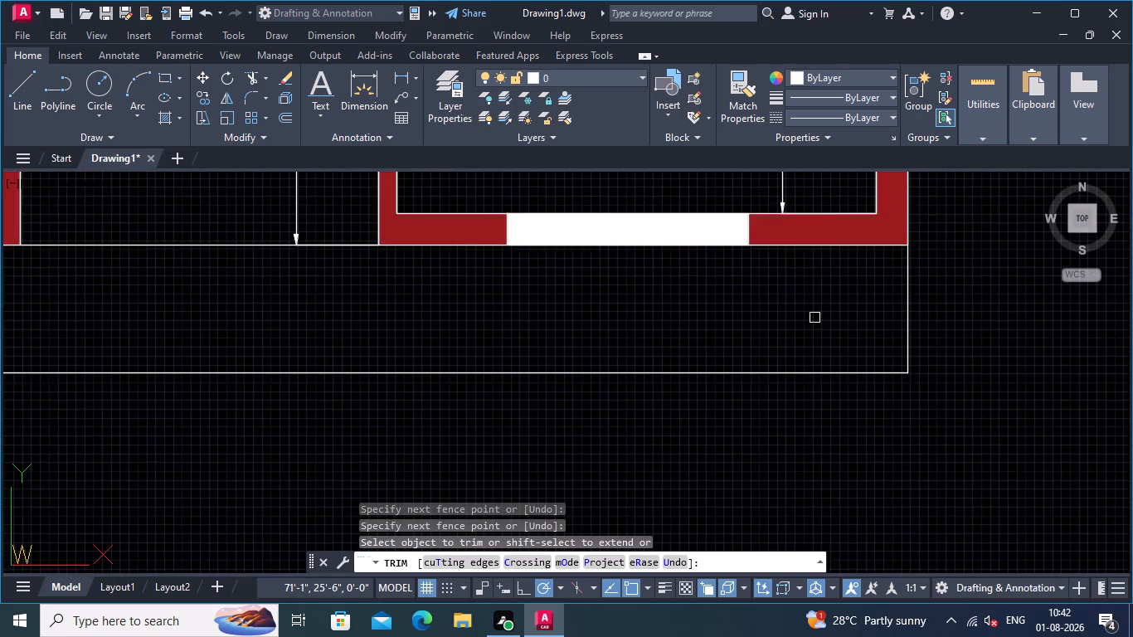
{"action": "middle_click_drag", "start_coordinate": [814, 317], "coordinate": [907, 317]}
{"action": "scroll", "coordinate": [861, 317], "scroll_direction": "up", "scroll_amount": 1}
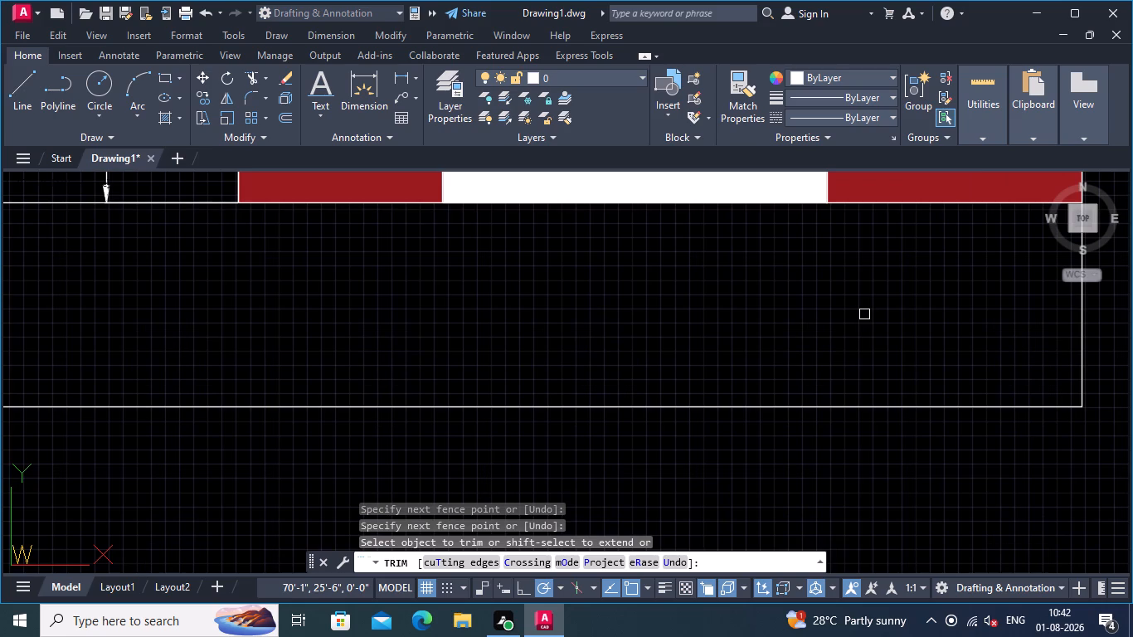
{"action": "middle_click_drag", "start_coordinate": [863, 314], "coordinate": [1077, 323]}
{"action": "scroll", "coordinate": [853, 319], "scroll_direction": "down", "scroll_amount": 2}
{"action": "middle_click_drag", "start_coordinate": [764, 325], "coordinate": [961, 314]}
{"action": "key", "text": "Return"}
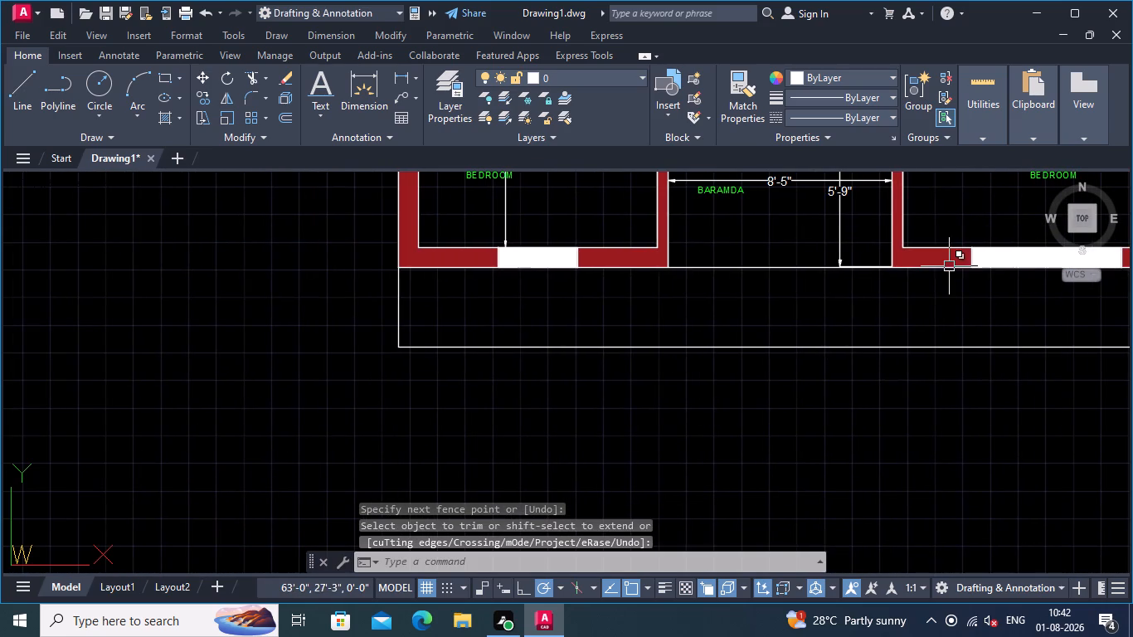
Draw a vertical line from the front wall to the outline, aligned with the lower-left bedroom's inner face beside the BARAMDA.
{"action": "right_click", "coordinate": [593, 292]}
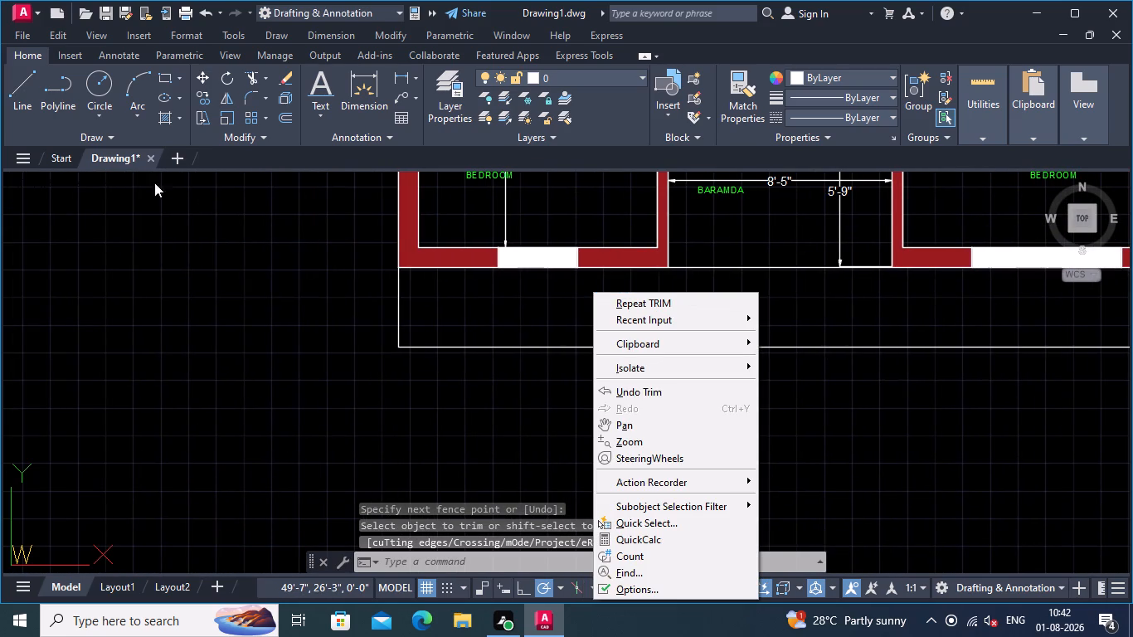
{"action": "left_click", "coordinate": [36, 79]}
{"action": "scroll", "coordinate": [614, 282], "scroll_direction": "up", "scroll_amount": 1}
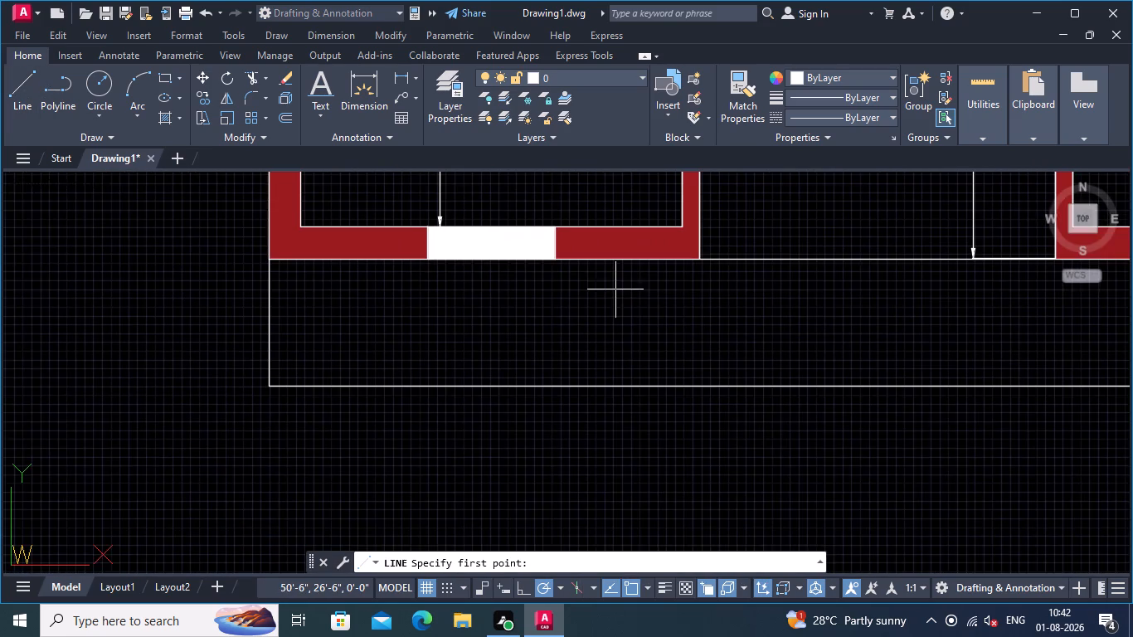
{"action": "middle_click_drag", "start_coordinate": [615, 290], "coordinate": [601, 278]}
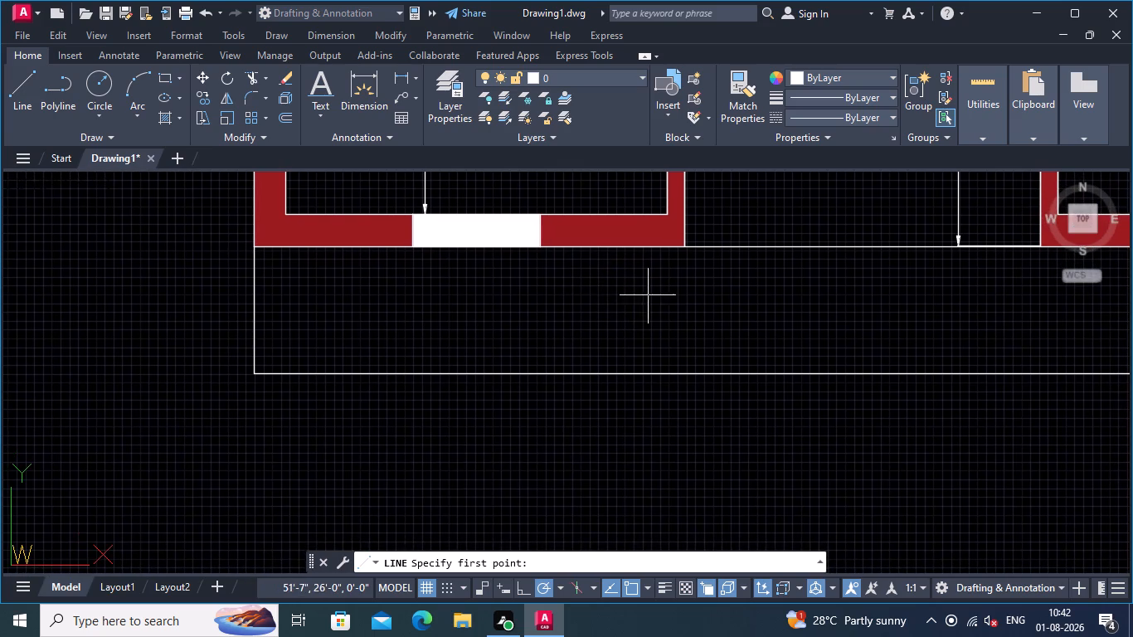
{"action": "left_click", "coordinate": [666, 247]}
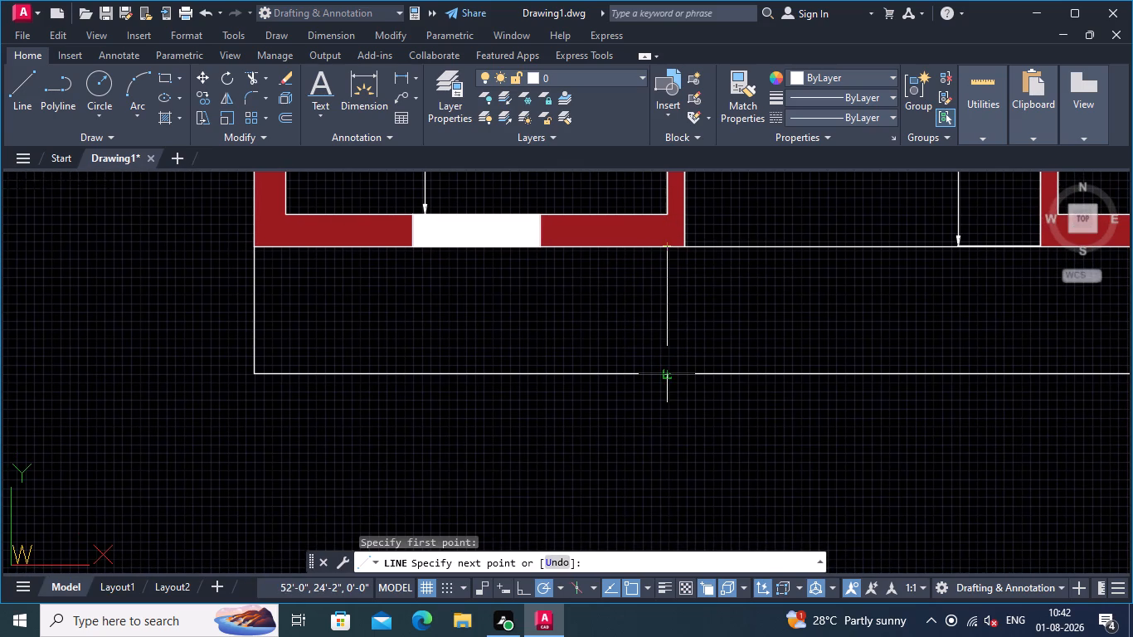
{"action": "left_click", "coordinate": [668, 372]}
{"action": "key", "text": "Return"}
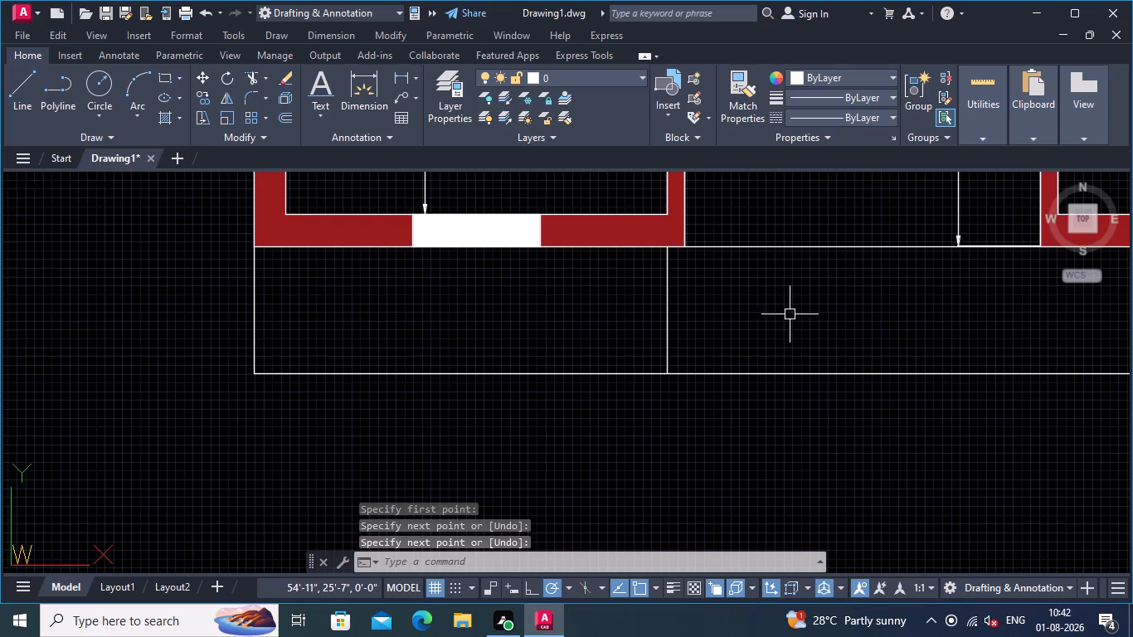
Draw a matching vertical line from the front wall to the outline, aligned with the lower-right bedroom's inner face beside the BARAMDA.
{"action": "middle_click_drag", "start_coordinate": [793, 313], "coordinate": [665, 311]}
{"action": "right_click", "coordinate": [868, 305]}
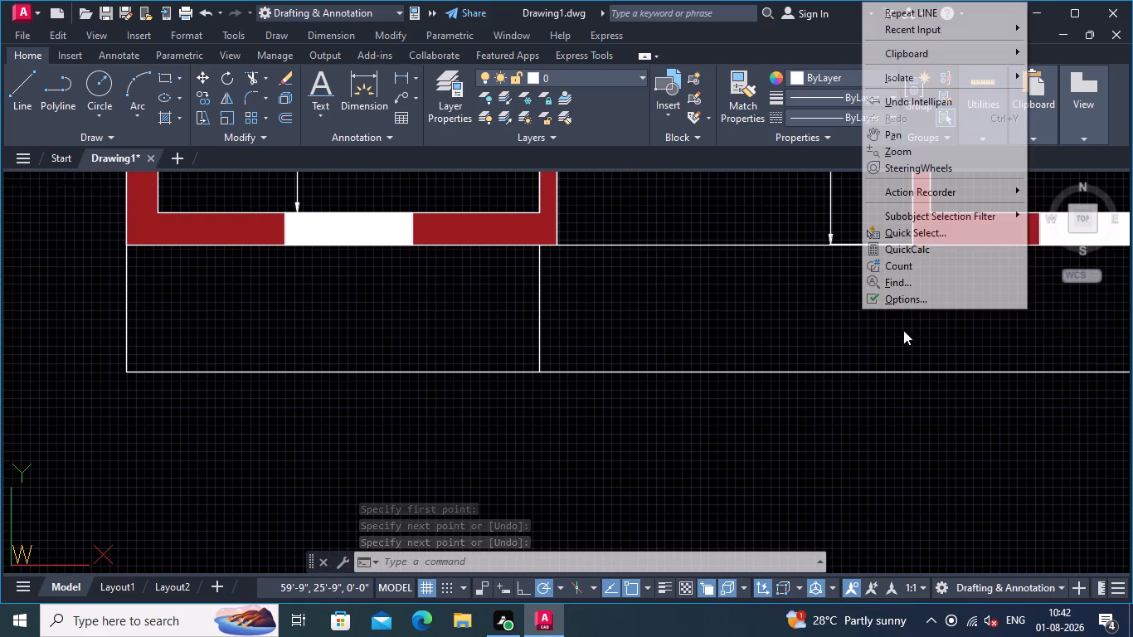
{"action": "left_click", "coordinate": [946, 9]}
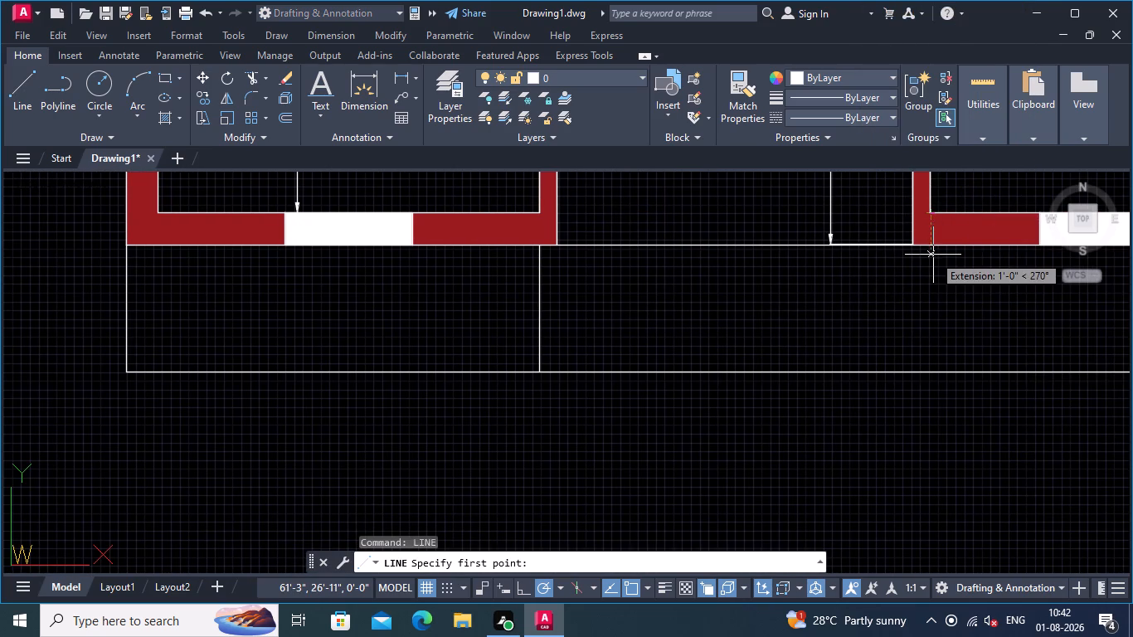
{"action": "left_click", "coordinate": [932, 246]}
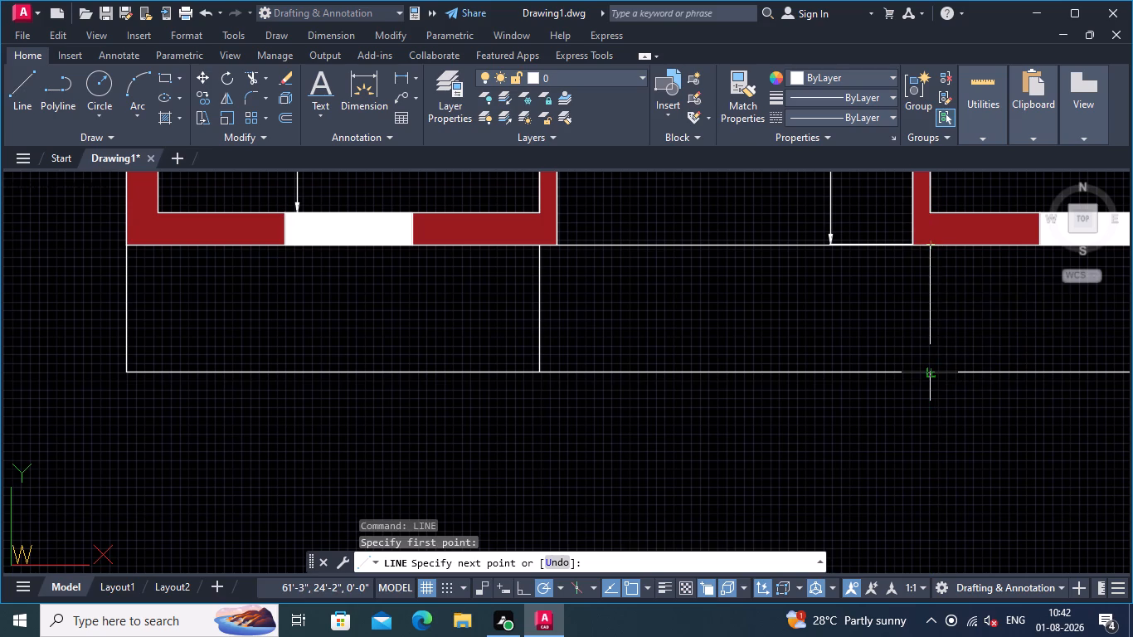
{"action": "left_click", "coordinate": [933, 370]}
{"action": "key", "text": "Return"}
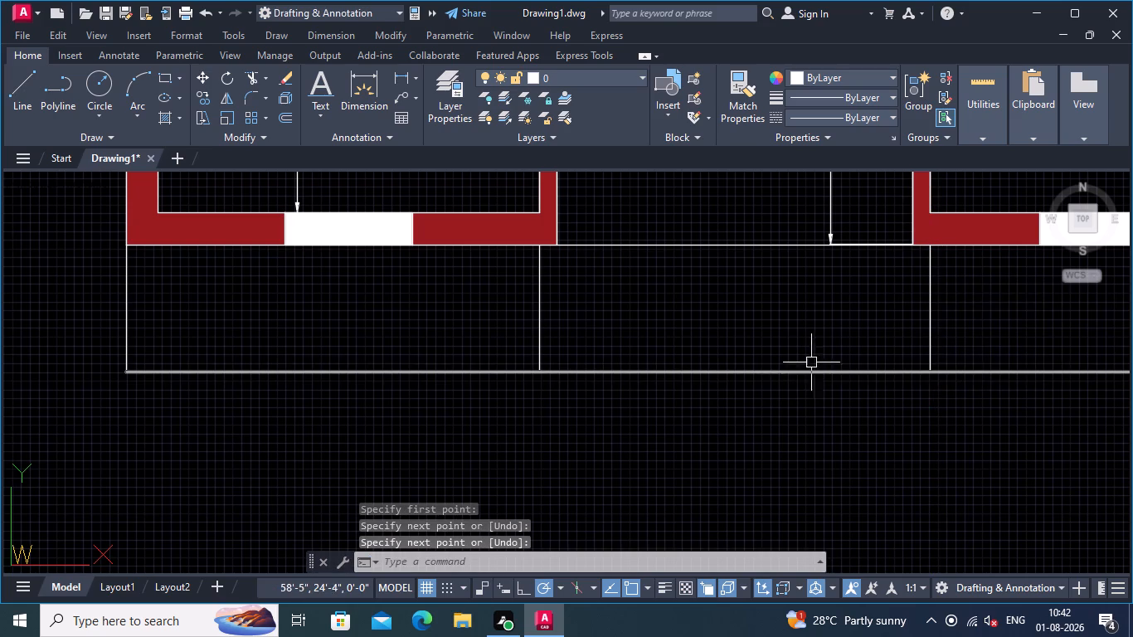
Offset the front wall line outward twice at 1' spacing to form the step lines in front of the BARAMDA.
{"action": "middle_click_drag", "start_coordinate": [764, 306], "coordinate": [838, 311]}
{"action": "right_click", "coordinate": [816, 311]}
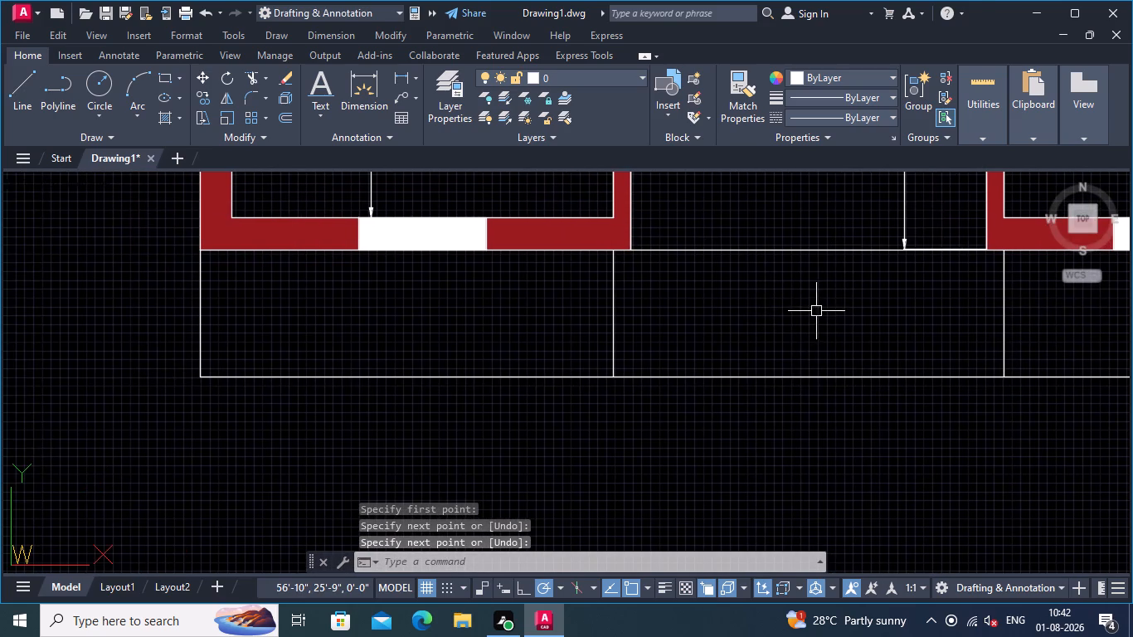
{"action": "key", "text": "Return"}
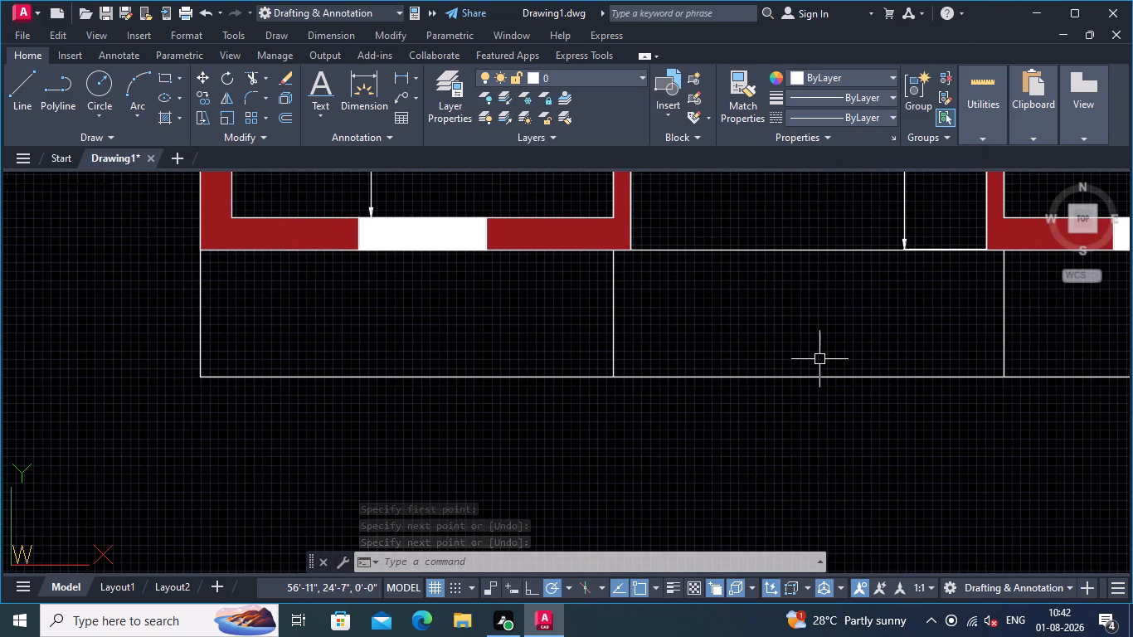
{"action": "type", "text": "OFF"}
{"action": "key", "text": "Return"}
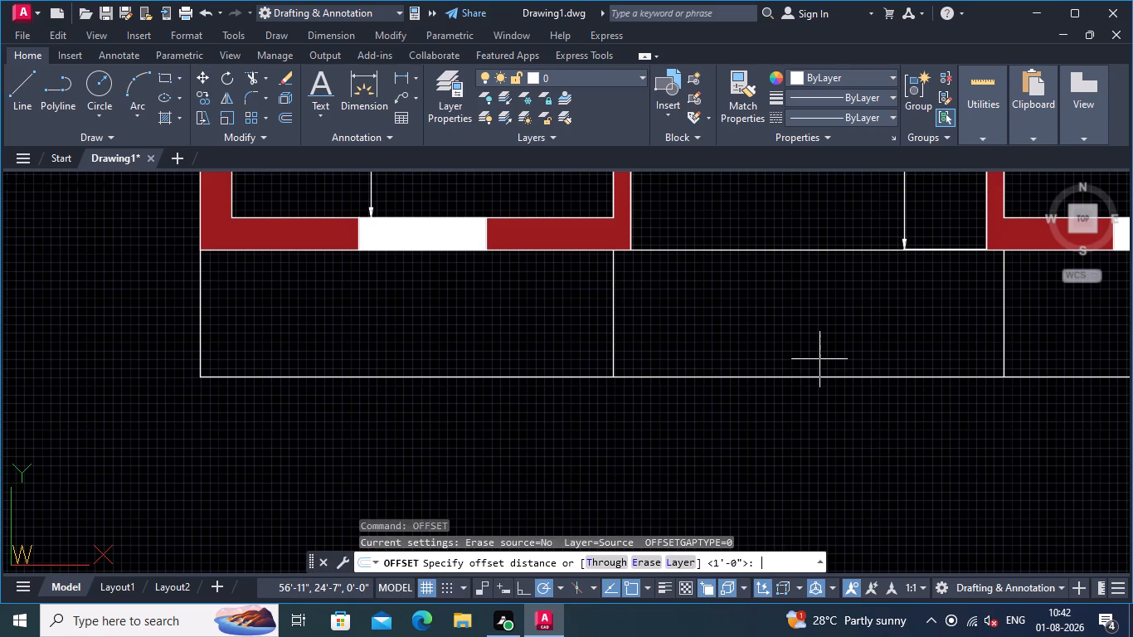
{"action": "left_click", "coordinate": [870, 249]}
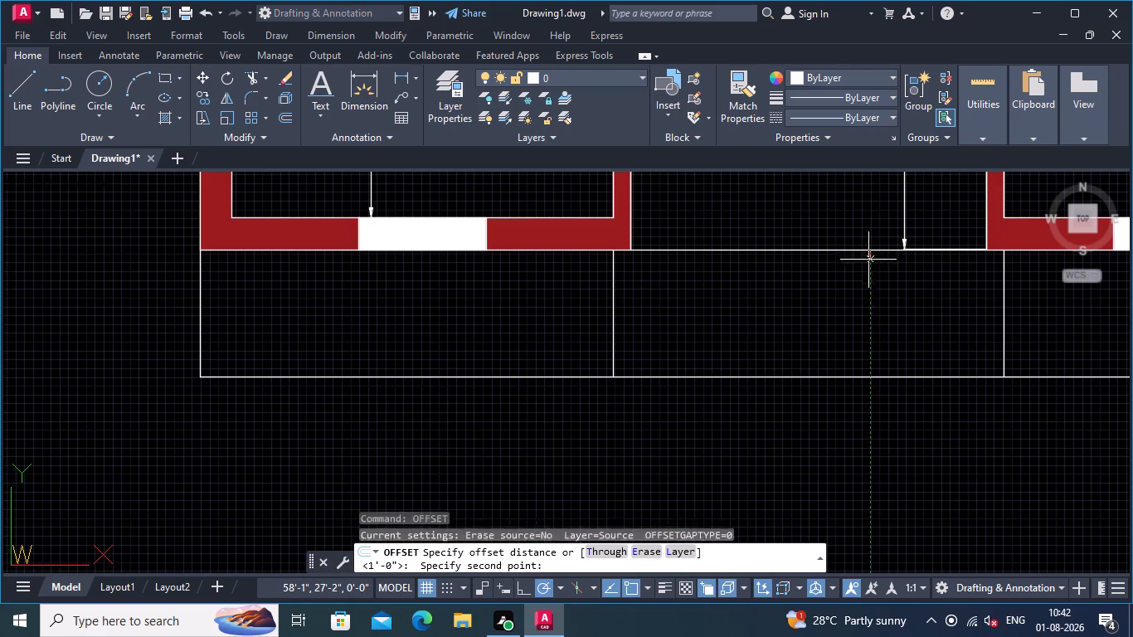
{"action": "key", "text": "1"}
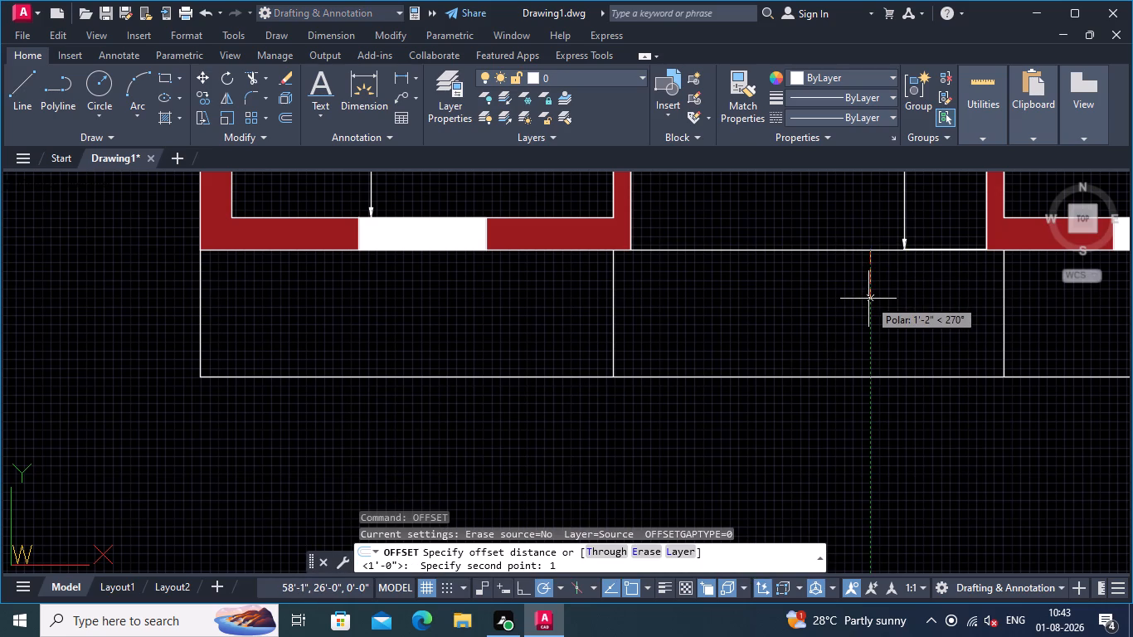
{"action": "key", "text": "apostrophe"}
{"action": "key", "text": "Return"}
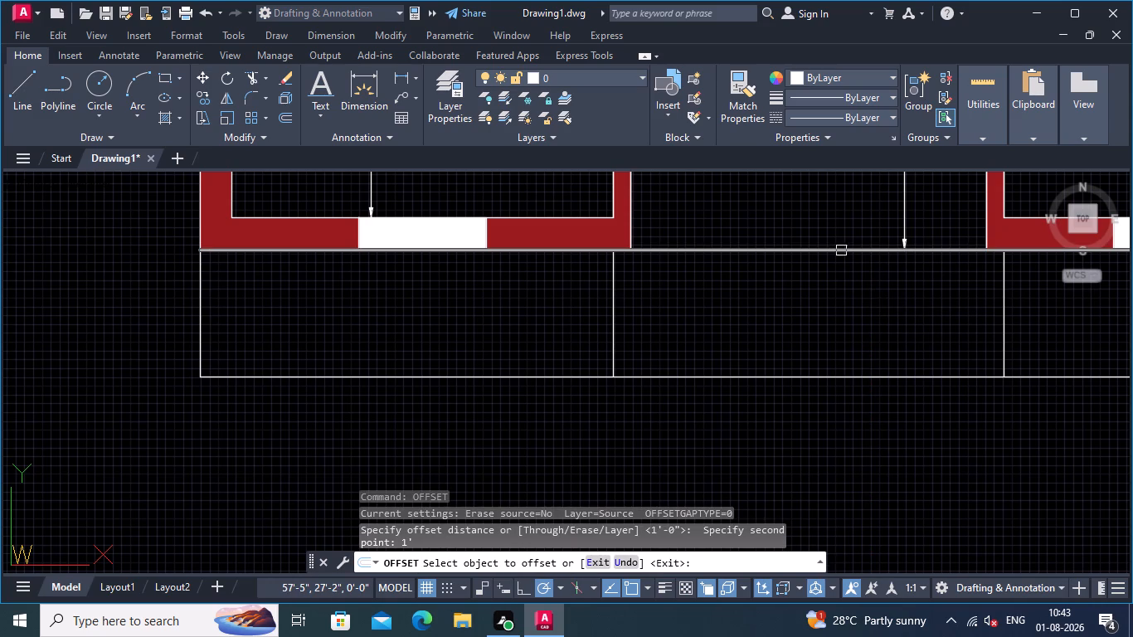
{"action": "left_click", "coordinate": [840, 250]}
{"action": "left_click", "coordinate": [839, 270]}
{"action": "left_click", "coordinate": [827, 294]}
{"action": "left_click", "coordinate": [821, 324]}
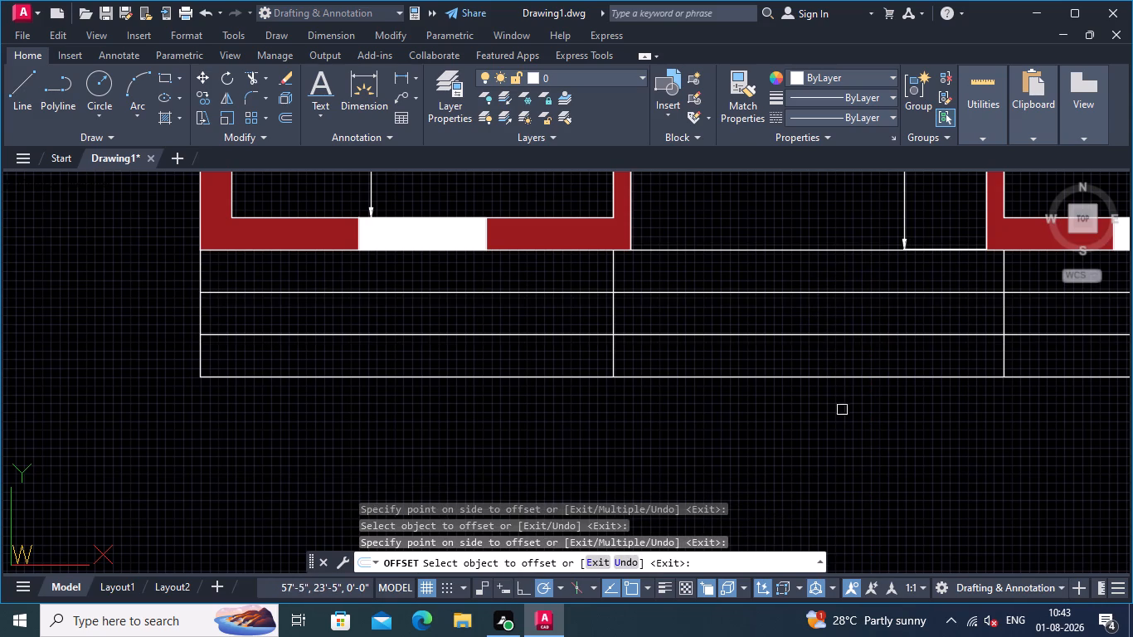
{"action": "key", "text": "Return"}
Trim the two step lines on both sides so they remain only between the vertical lines in front of the BARAMDA.
{"action": "type", "text": "TR"}
{"action": "key", "text": "Return"}
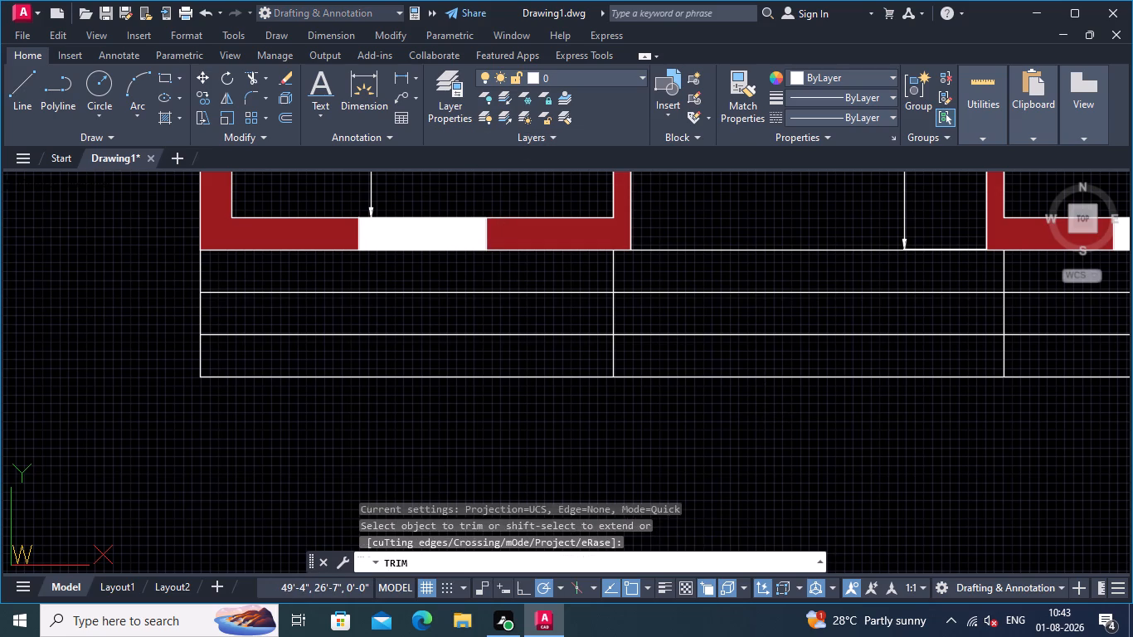
{"action": "left_click", "coordinate": [499, 278]}
{"action": "left_click", "coordinate": [488, 342]}
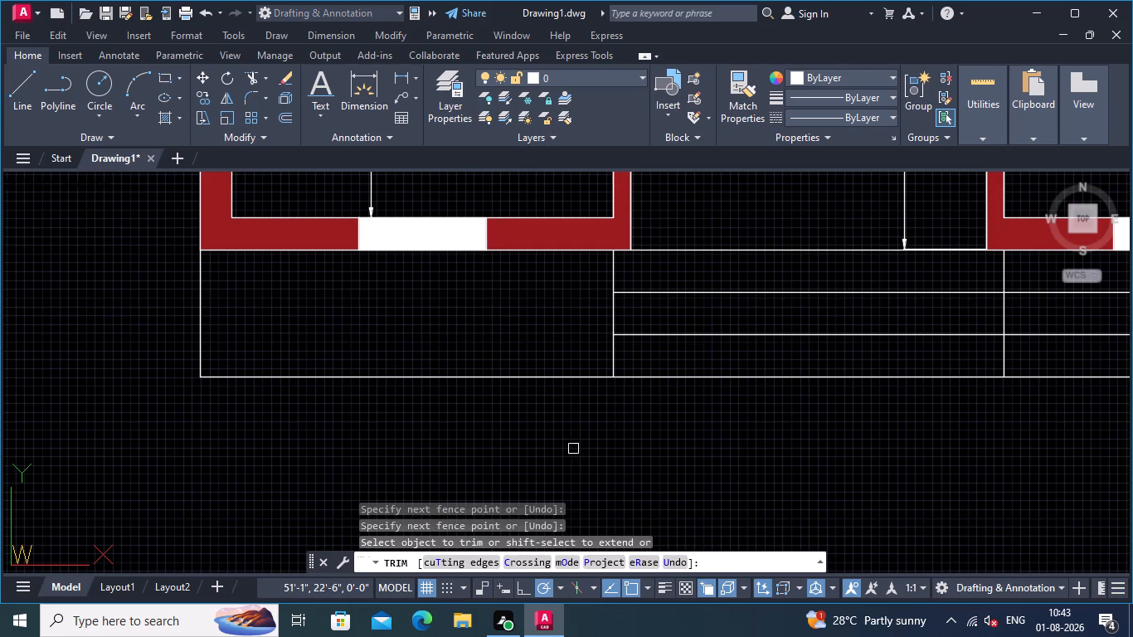
{"action": "middle_click_drag", "start_coordinate": [573, 449], "coordinate": [257, 429]}
{"action": "left_click", "coordinate": [819, 258]}
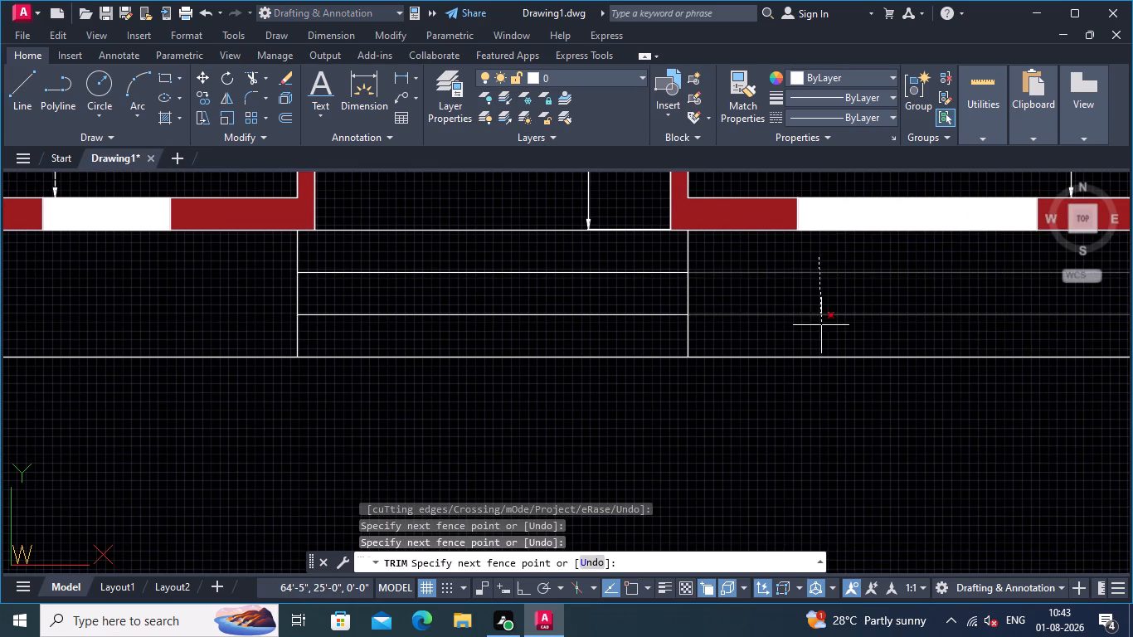
{"action": "left_click", "coordinate": [824, 329]}
{"action": "scroll", "coordinate": [776, 391], "scroll_direction": "down", "scroll_amount": 2}
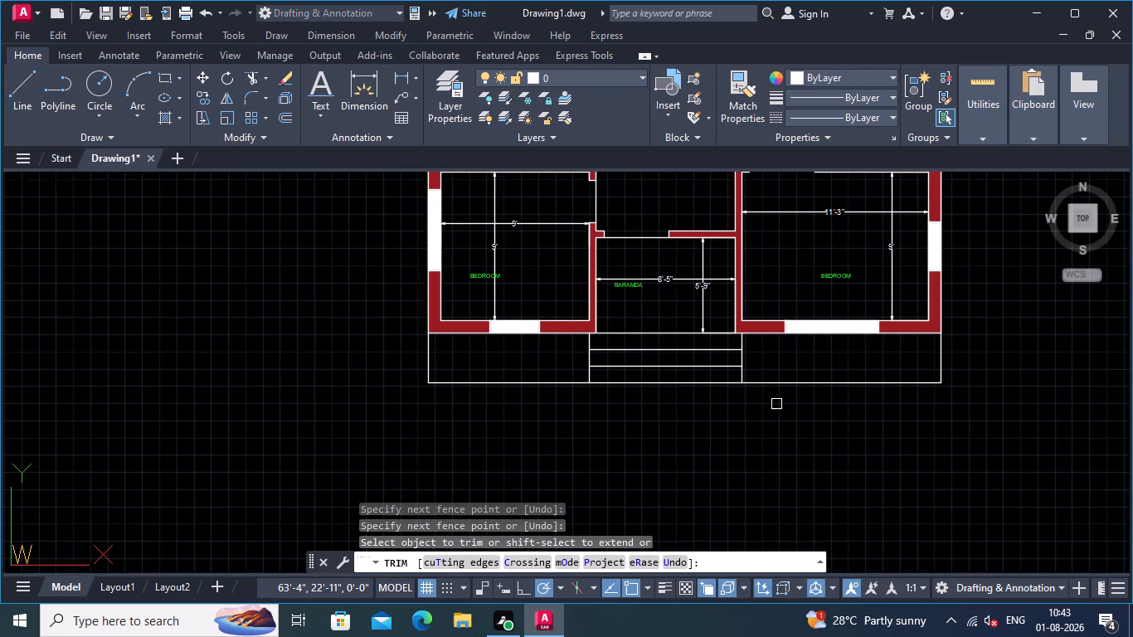
{"action": "middle_click_drag", "start_coordinate": [793, 407], "coordinate": [844, 419]}
{"action": "scroll", "coordinate": [824, 430], "scroll_direction": "up", "scroll_amount": 1}
{"action": "middle_click_drag", "start_coordinate": [824, 430], "coordinate": [891, 423]}
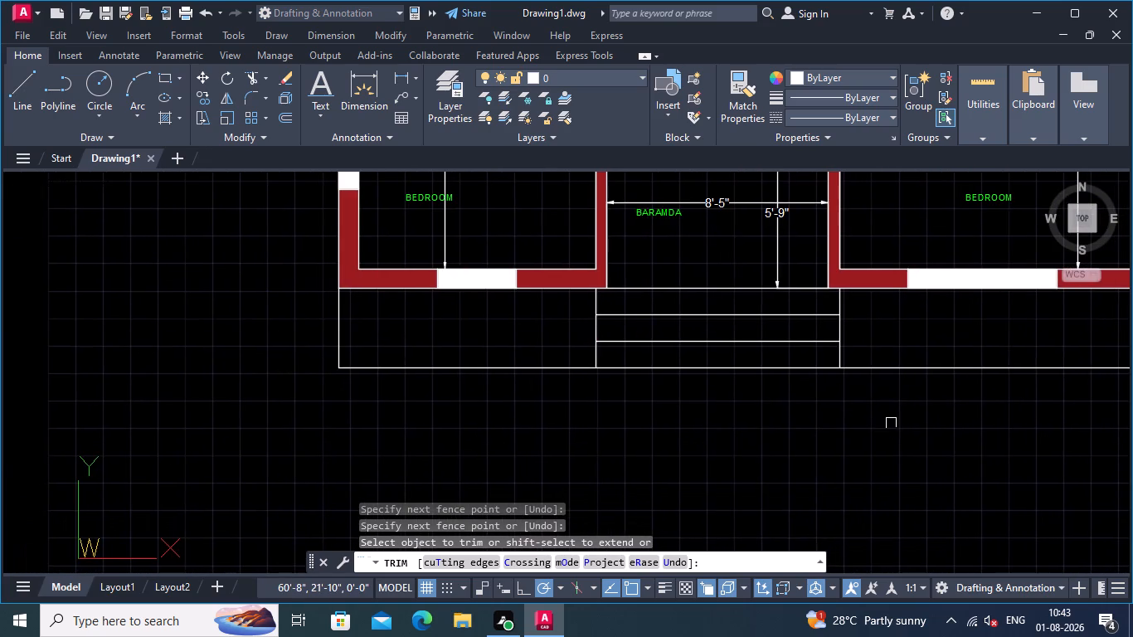
{"action": "key", "text": "Return"}
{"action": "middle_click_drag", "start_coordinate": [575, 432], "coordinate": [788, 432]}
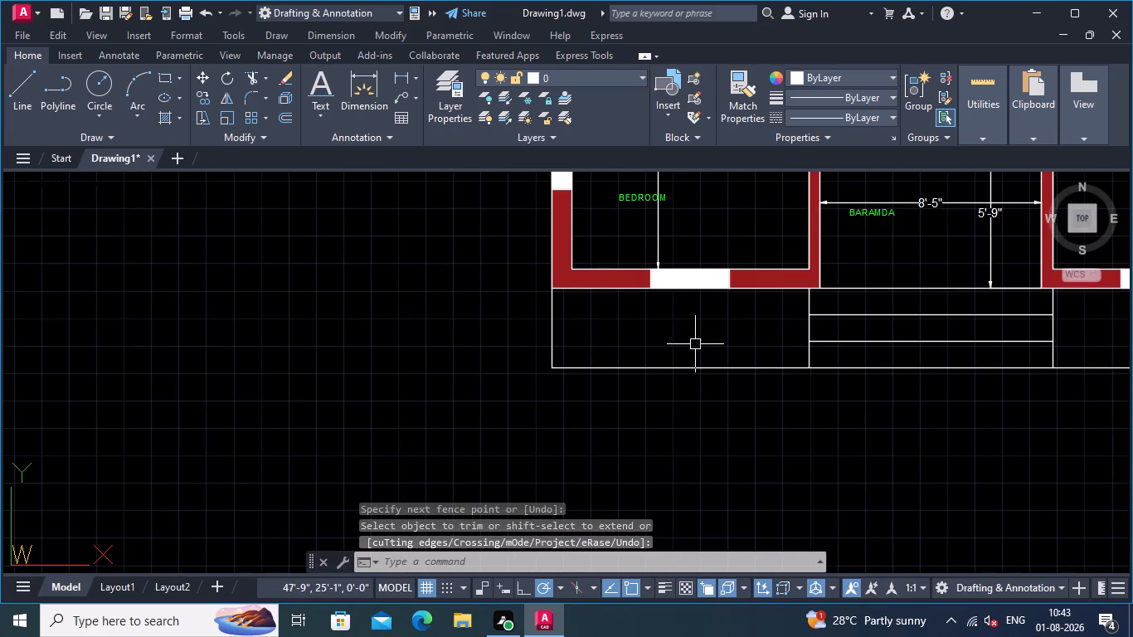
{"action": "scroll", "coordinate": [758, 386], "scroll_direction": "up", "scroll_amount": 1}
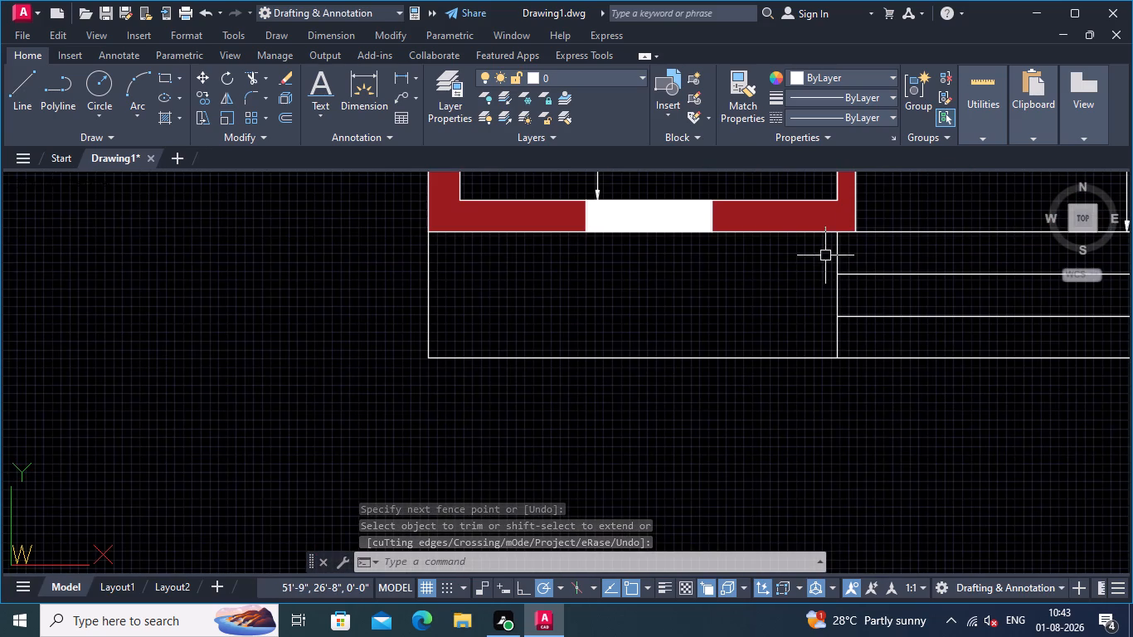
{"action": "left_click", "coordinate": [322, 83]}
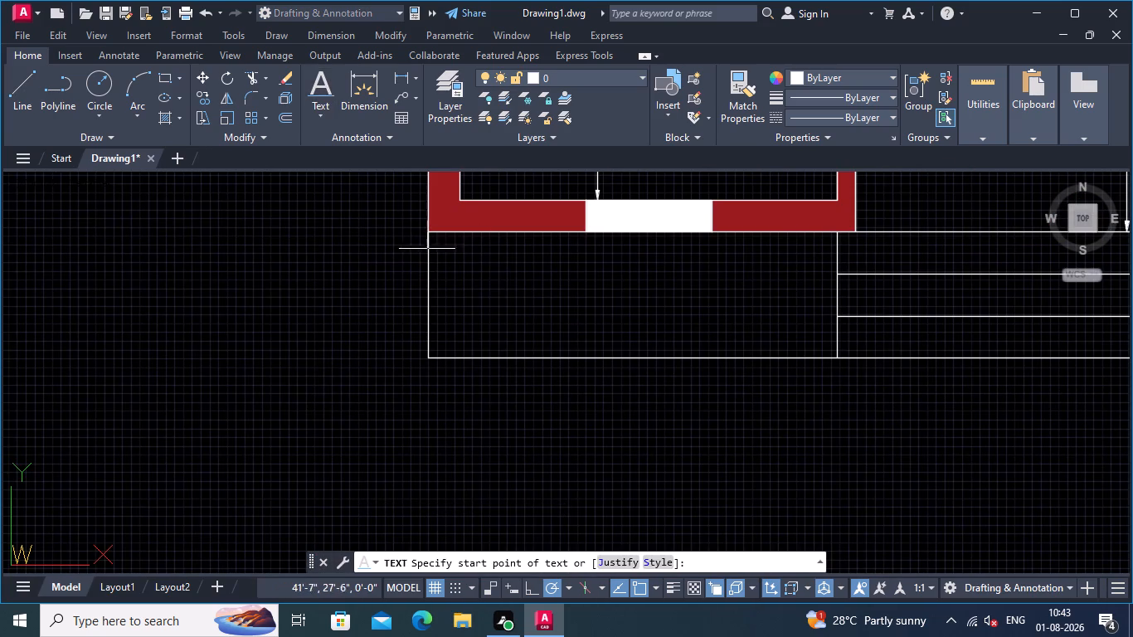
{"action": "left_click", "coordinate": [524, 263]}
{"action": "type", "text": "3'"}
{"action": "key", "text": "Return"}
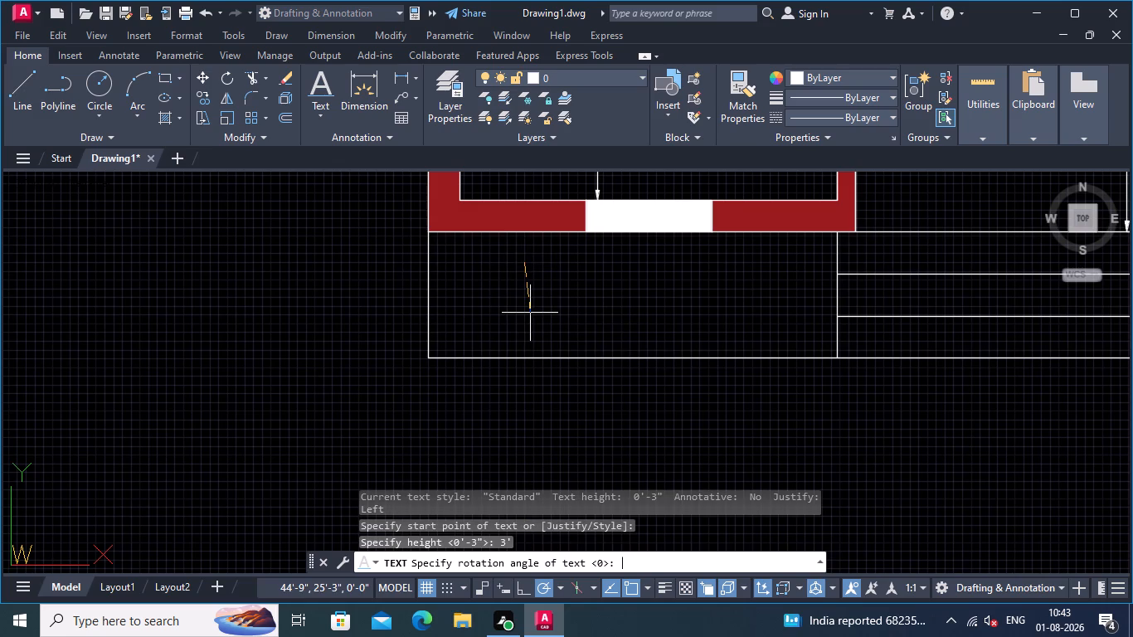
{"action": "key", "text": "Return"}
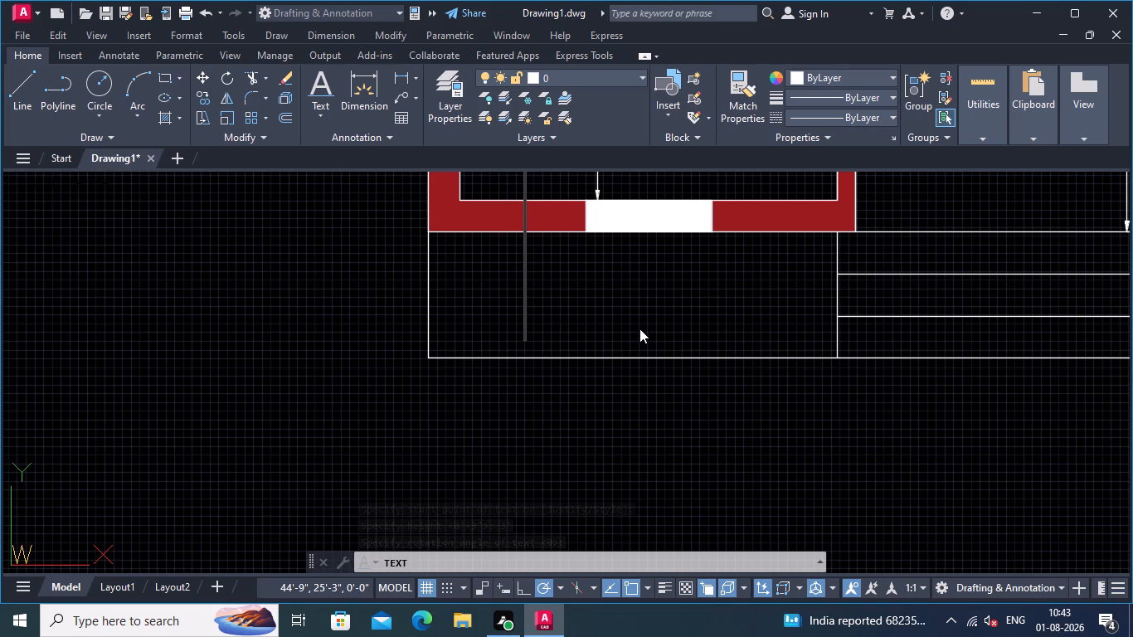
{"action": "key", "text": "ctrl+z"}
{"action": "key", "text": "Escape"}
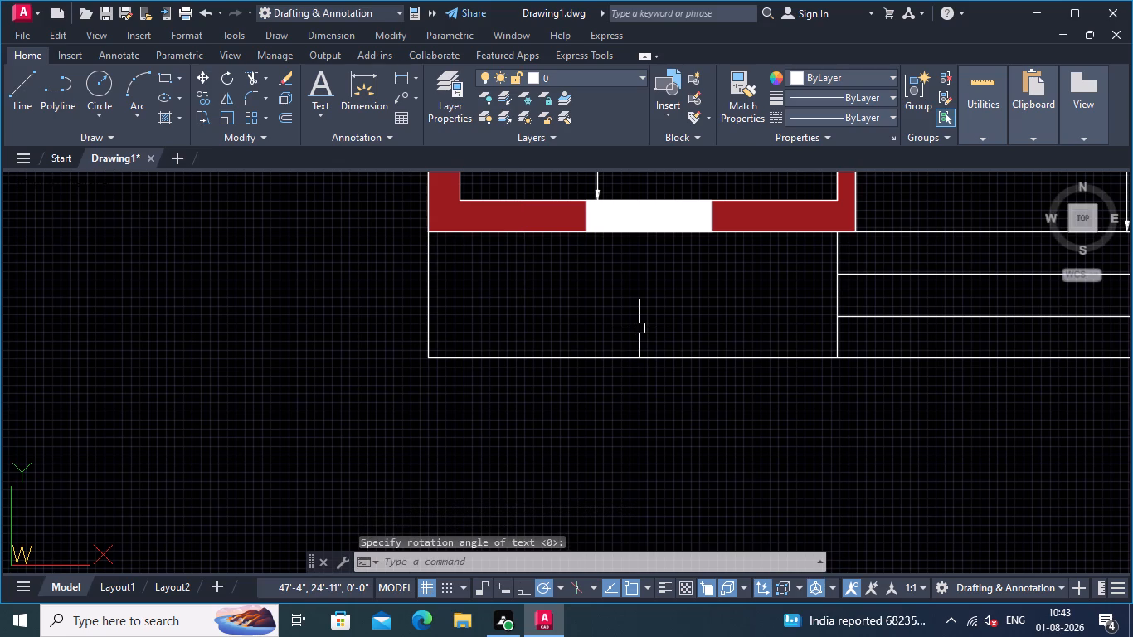
Add the single-line text GARDEN, 3" high with 0 rotation, inside the front strip below the lower-left bedroom.
{"action": "left_click", "coordinate": [319, 79]}
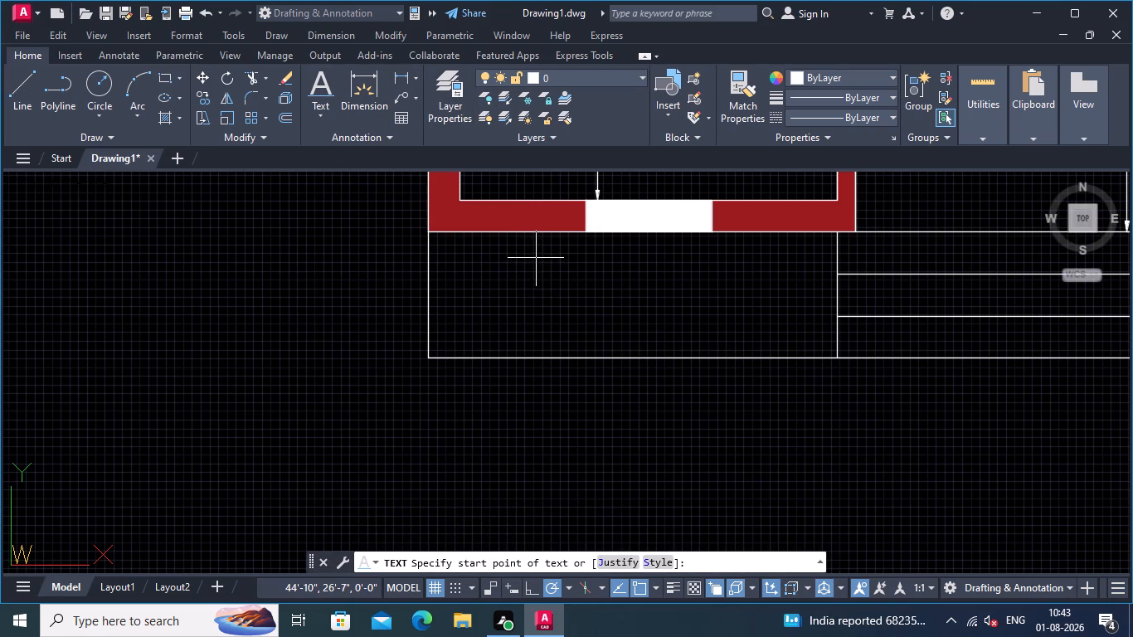
{"action": "left_click", "coordinate": [536, 258]}
{"action": "key", "text": "3"}
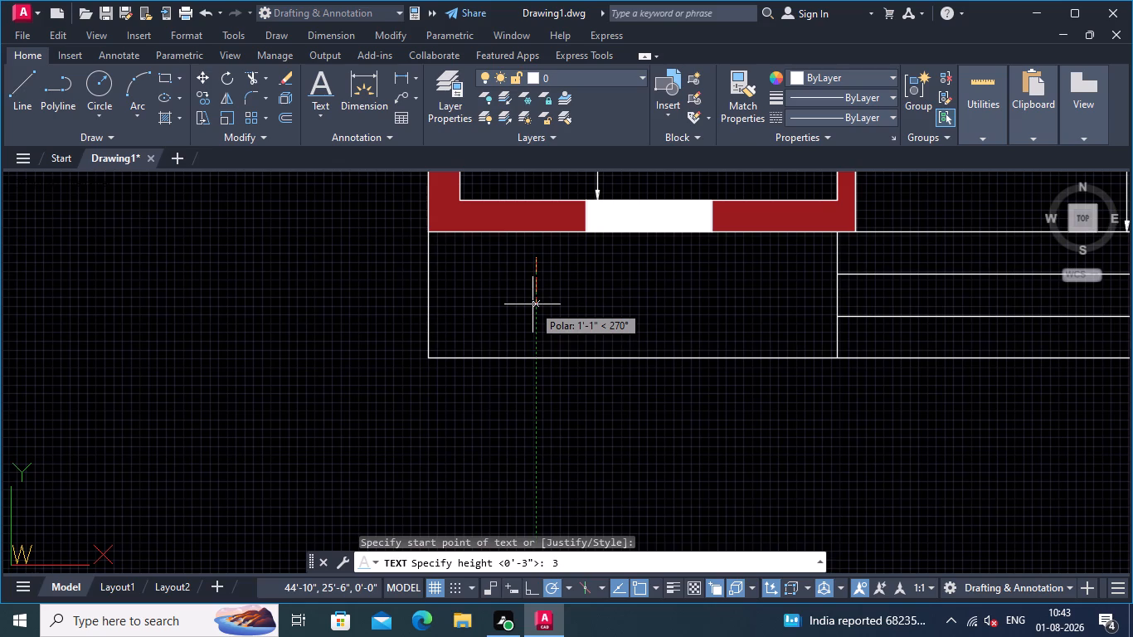
{"action": "key", "text": "shift+quotedbl"}
{"action": "key", "text": "Return"}
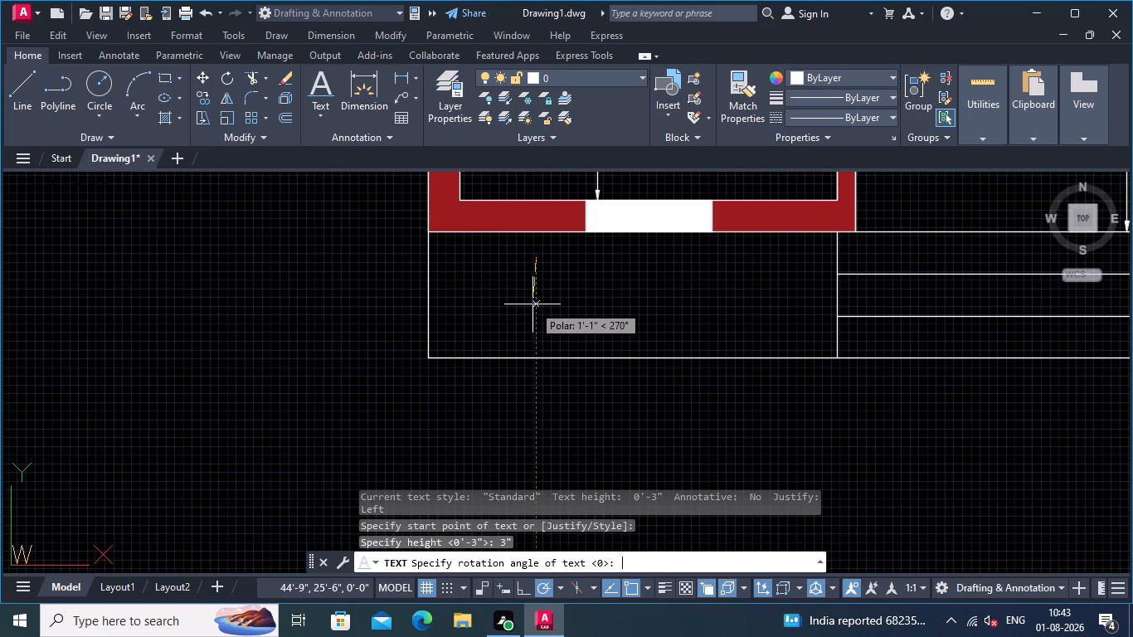
{"action": "key", "text": "Return"}
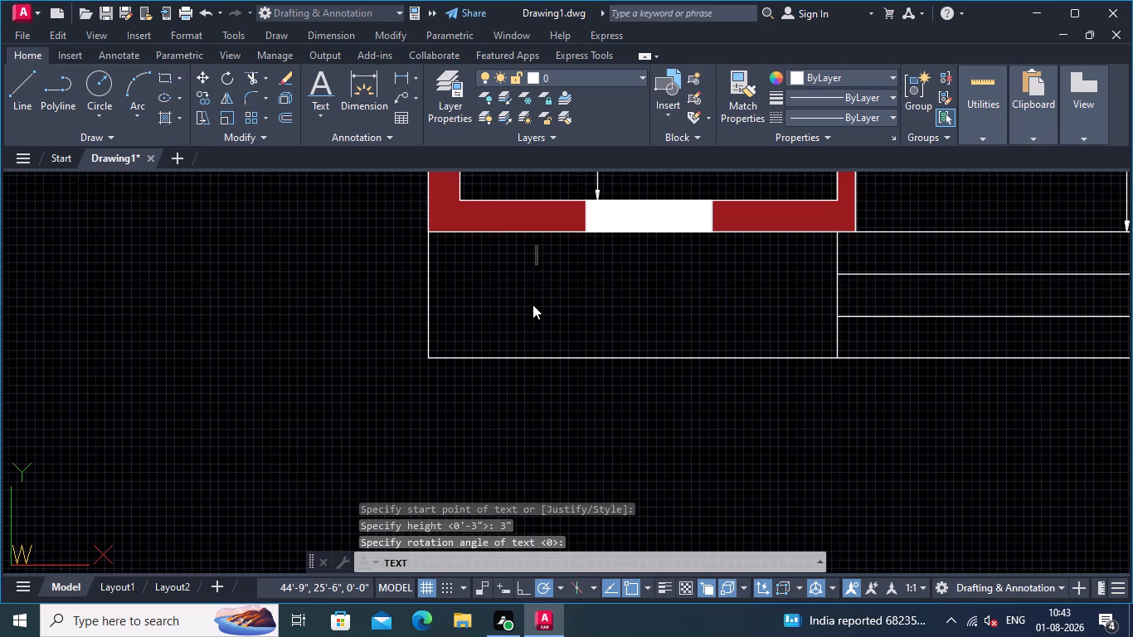
{"action": "type", "text": "GARDEN"}
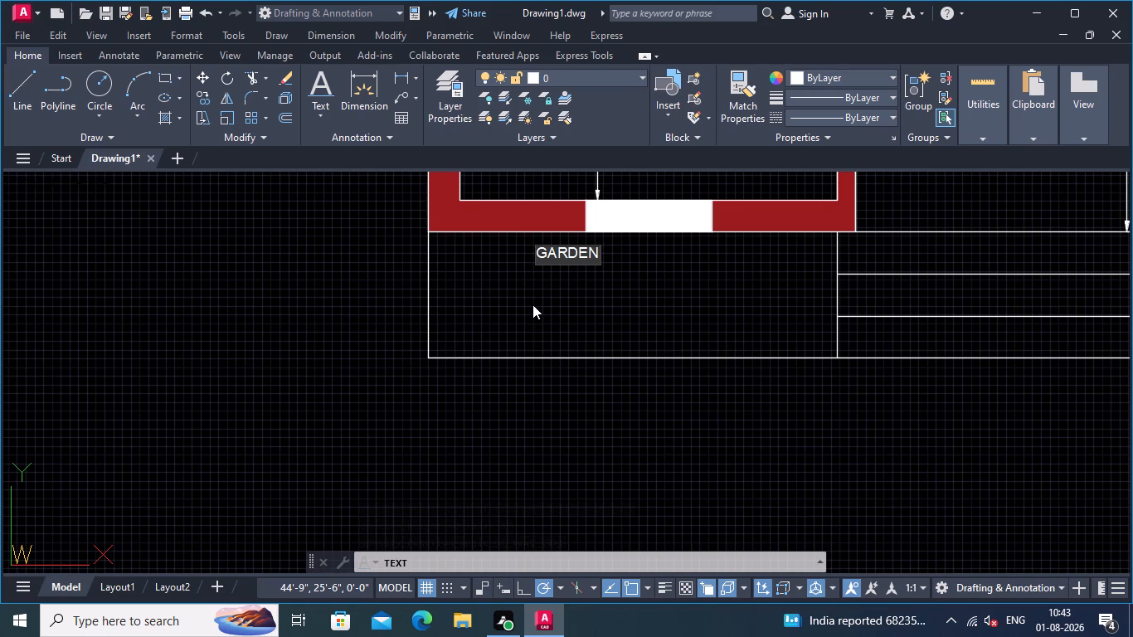
{"action": "left_click", "coordinate": [570, 306]}
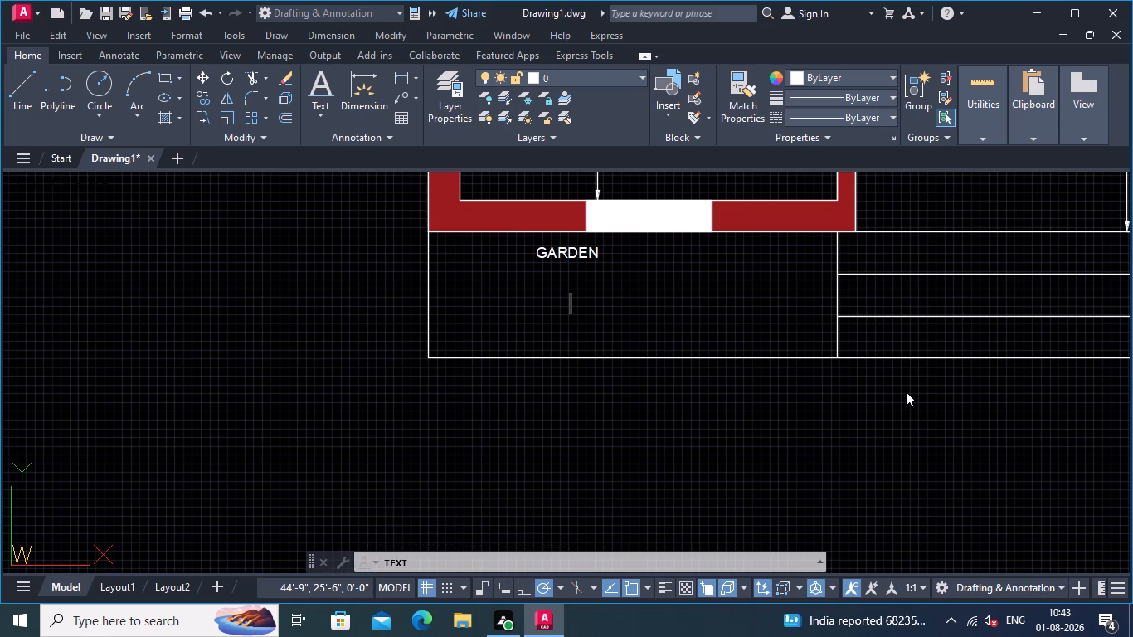
Add the text ENTRY just below the steps in front of the BARAMDA and finish the text command.
{"action": "left_click", "coordinate": [885, 387]}
{"action": "key", "text": "e"}
{"action": "type", "text": "NTR"}
{"action": "key", "text": "y"}
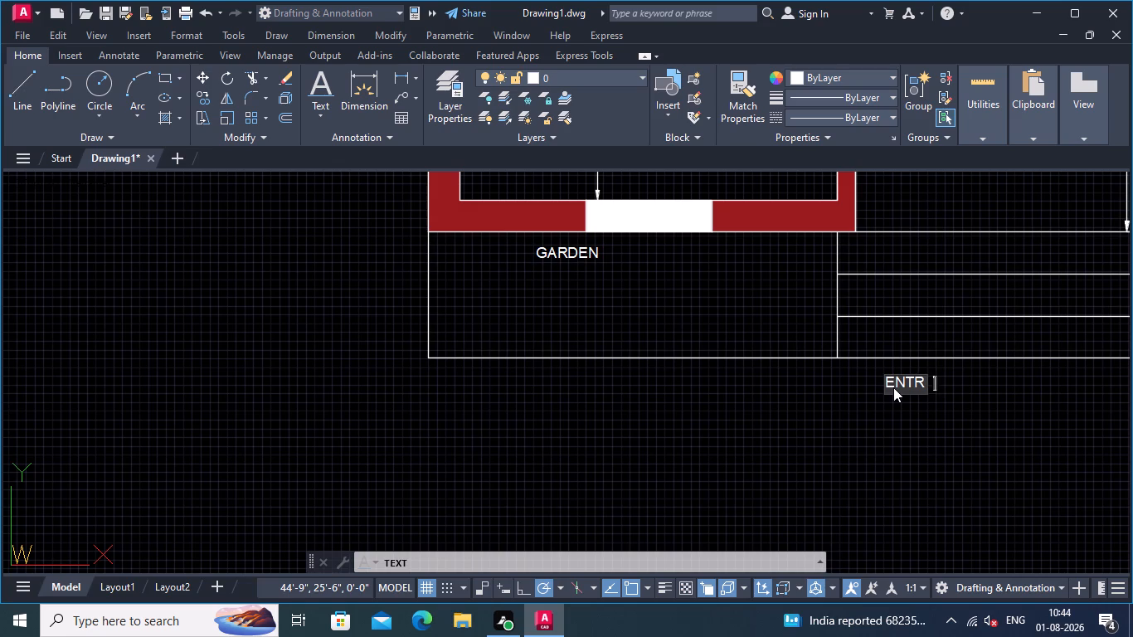
{"action": "left_click", "coordinate": [829, 430]}
{"action": "middle_click_drag", "start_coordinate": [834, 430], "coordinate": [710, 497]}
{"action": "scroll", "coordinate": [705, 466], "scroll_direction": "down", "scroll_amount": 1}
{"action": "middle_click_drag", "start_coordinate": [706, 466], "coordinate": [663, 442]}
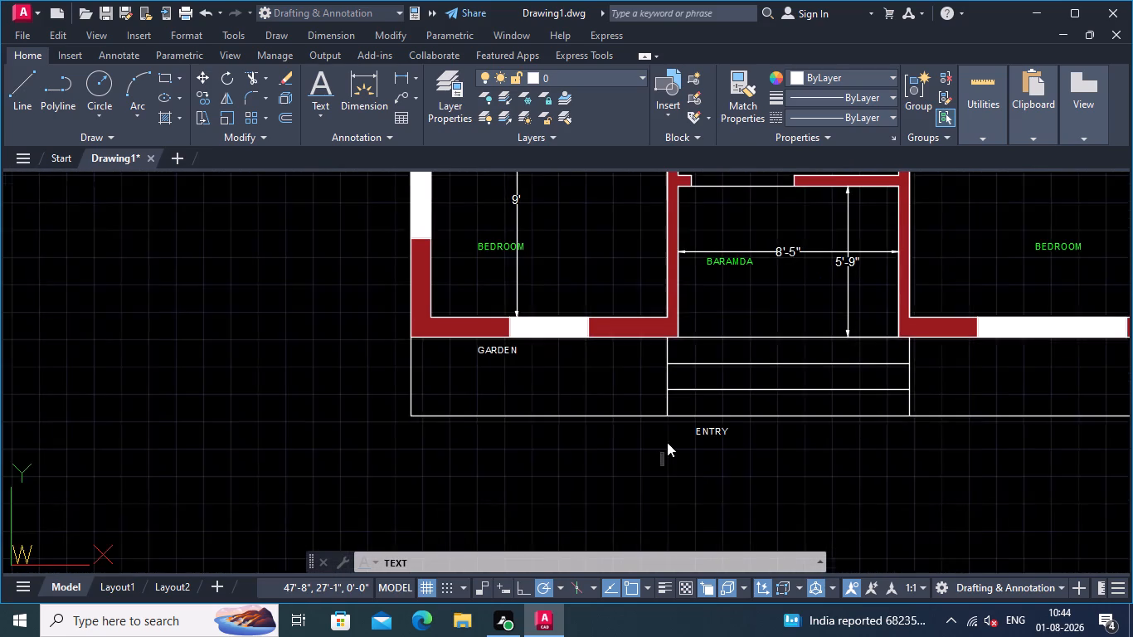
{"action": "scroll", "coordinate": [667, 442], "scroll_direction": "up", "scroll_amount": 2}
{"action": "middle_click_drag", "start_coordinate": [668, 443], "coordinate": [647, 394]}
{"action": "scroll", "coordinate": [654, 402], "scroll_direction": "up", "scroll_amount": 1}
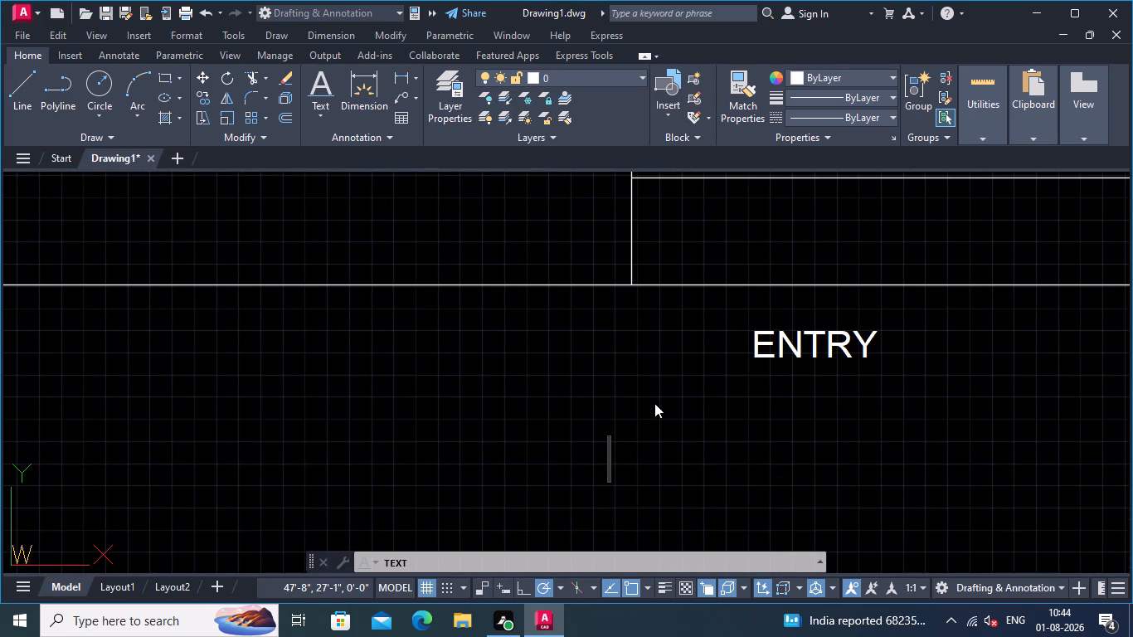
{"action": "key", "text": "Return"}
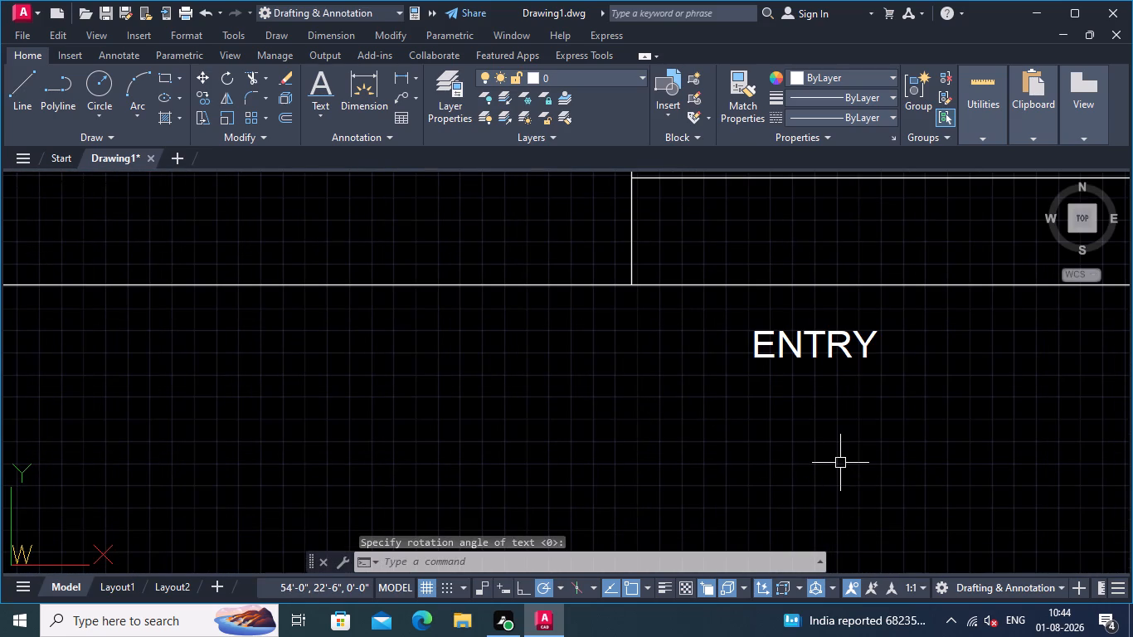
Copy the GARDEN label horizontally into the front strip section below the lower-right bedroom.
{"action": "middle_click", "coordinate": [842, 428]}
{"action": "scroll", "coordinate": [842, 428], "scroll_direction": "down", "scroll_amount": 2}
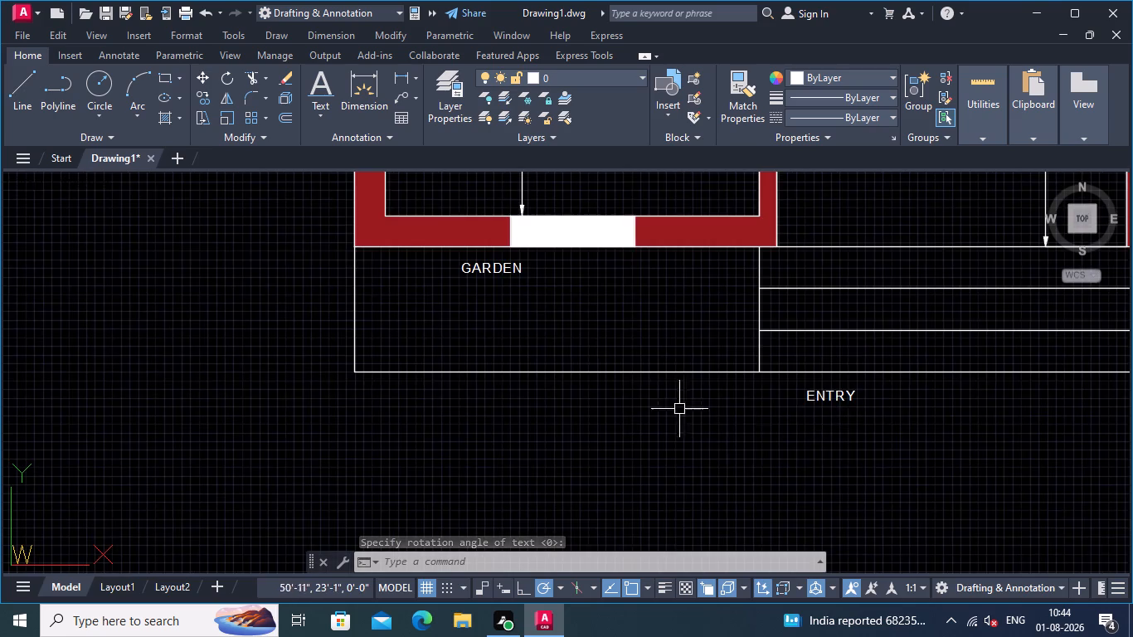
{"action": "scroll", "coordinate": [632, 382], "scroll_direction": "down", "scroll_amount": 2}
{"action": "middle_click_drag", "start_coordinate": [609, 346], "coordinate": [617, 427]}
{"action": "scroll", "coordinate": [615, 425], "scroll_direction": "up", "scroll_amount": 2}
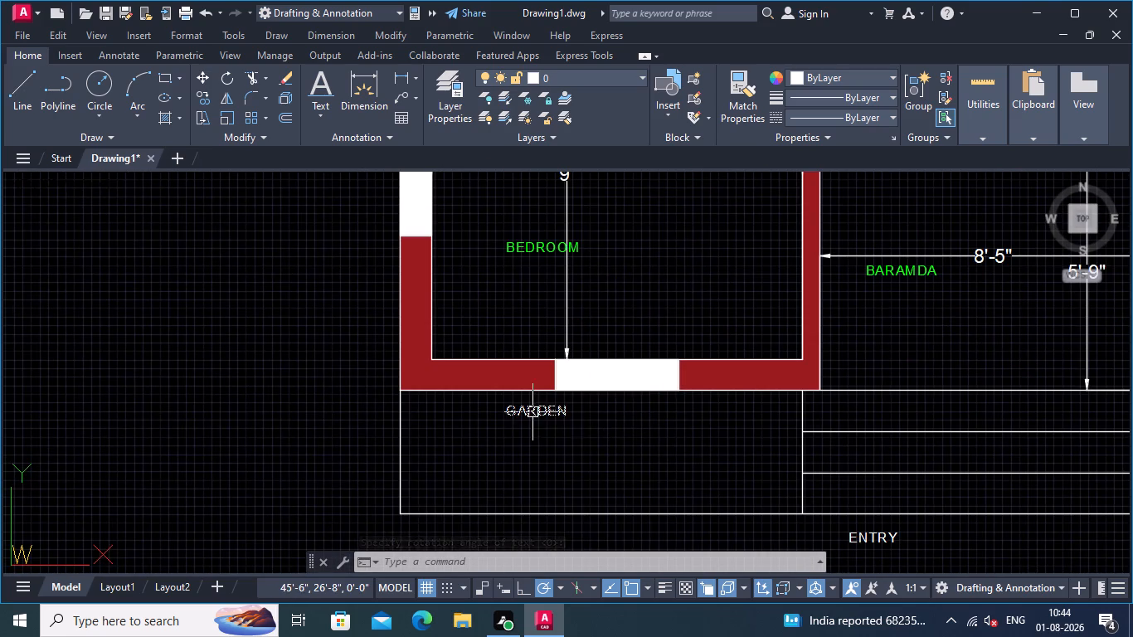
{"action": "left_click", "coordinate": [532, 411]}
{"action": "right_click", "coordinate": [557, 428]}
{"action": "right_click", "coordinate": [560, 428]}
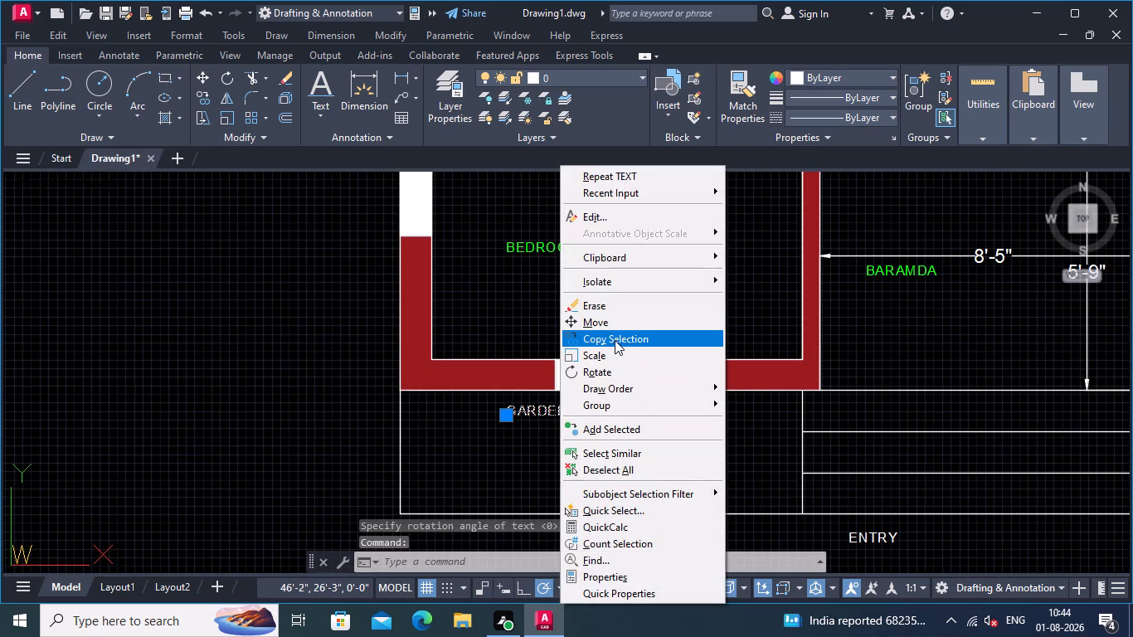
{"action": "left_click", "coordinate": [610, 336]}
{"action": "left_click", "coordinate": [537, 408]}
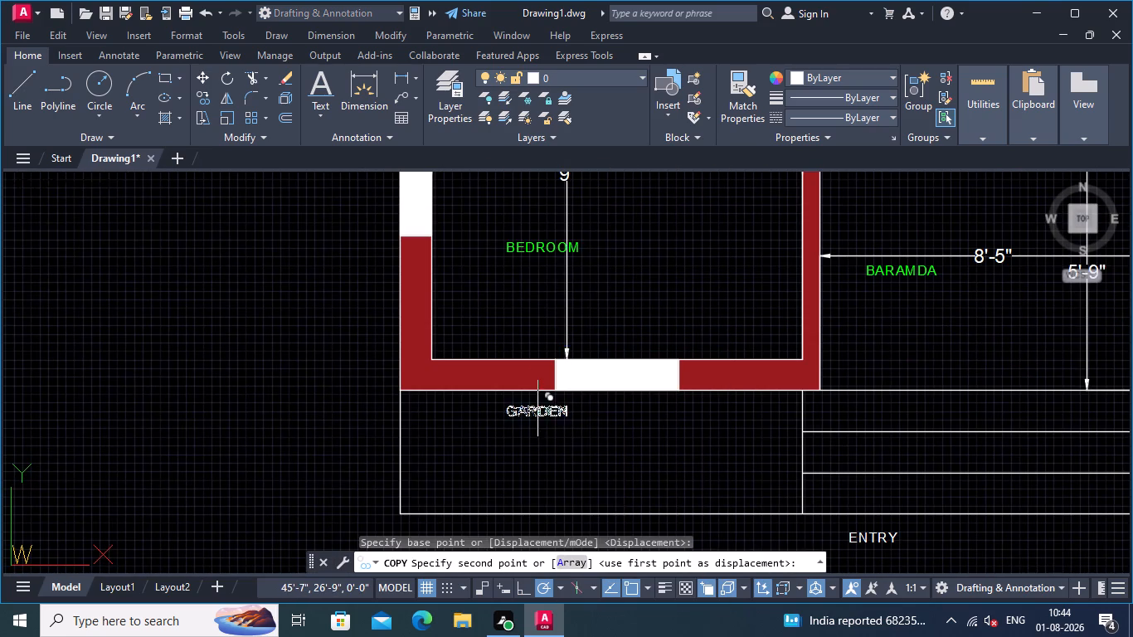
{"action": "middle_click_drag", "start_coordinate": [681, 460], "coordinate": [462, 387]}
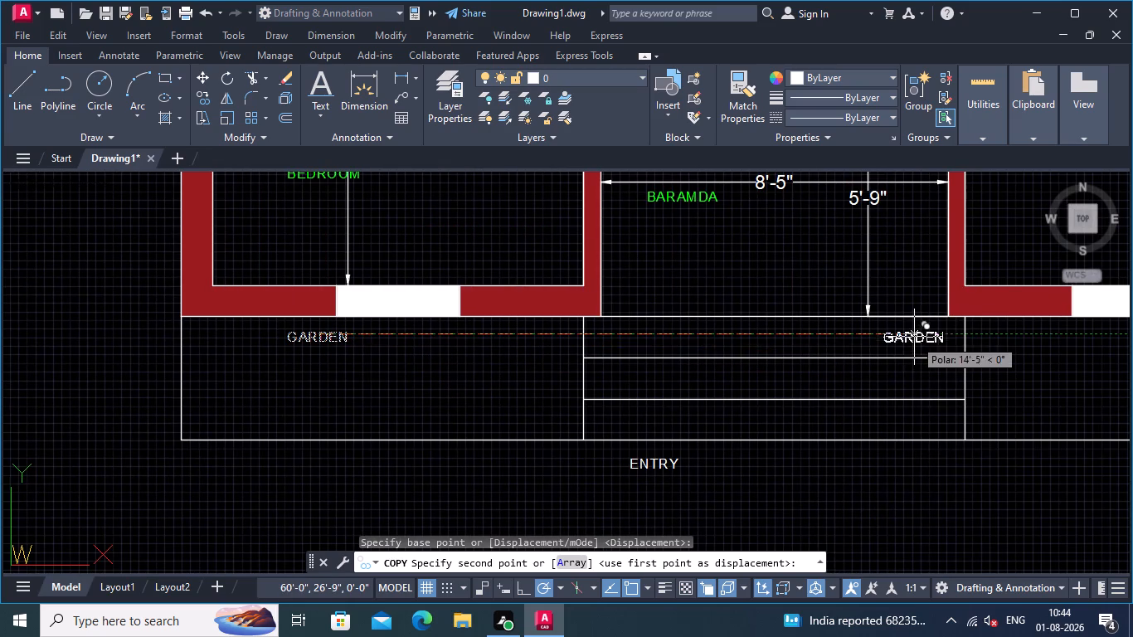
{"action": "left_click", "coordinate": [1099, 334]}
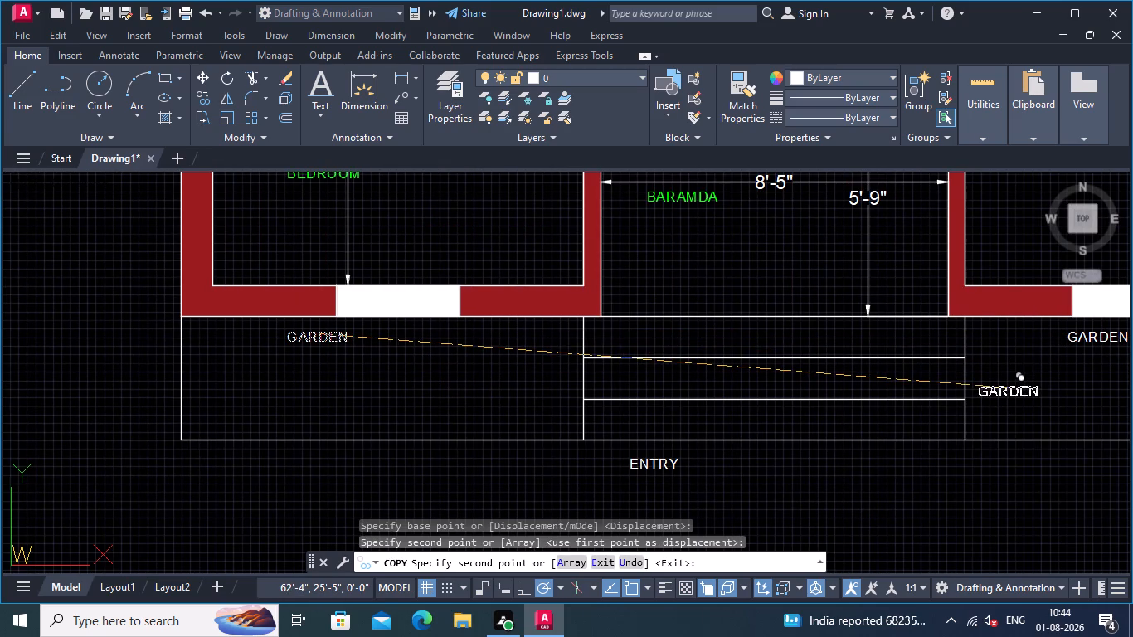
{"action": "key", "text": "Return"}
Move both GARDEN labels together down and to the right, toward the middle of their front strip sections.
{"action": "left_click", "coordinate": [326, 340]}
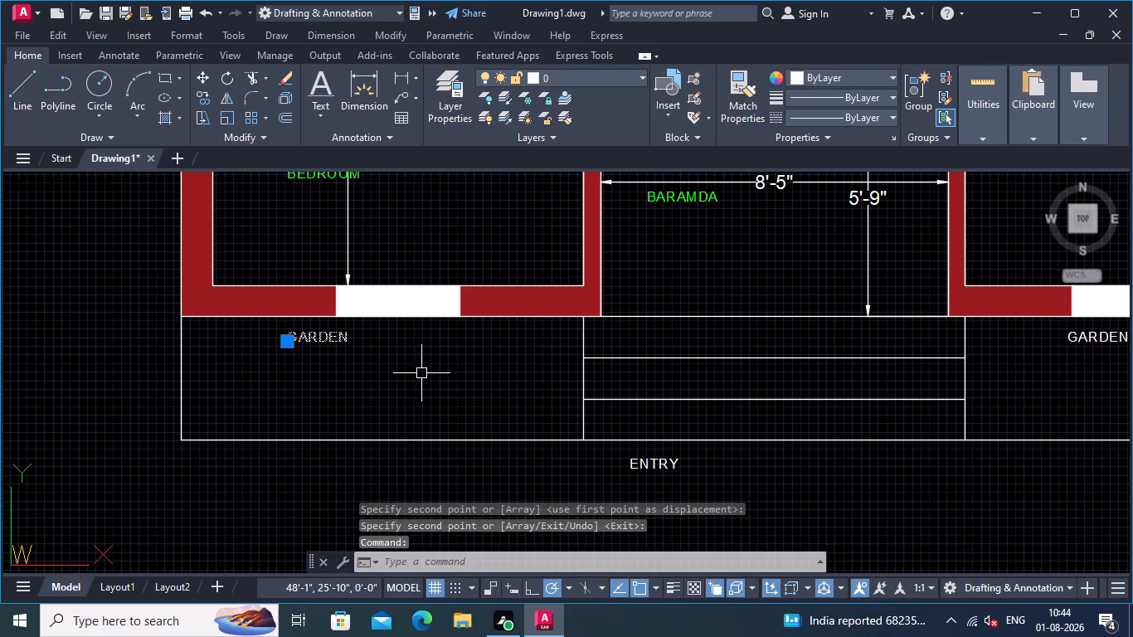
{"action": "scroll", "coordinate": [407, 370], "scroll_direction": "down", "scroll_amount": 1}
{"action": "left_click", "coordinate": [841, 353]}
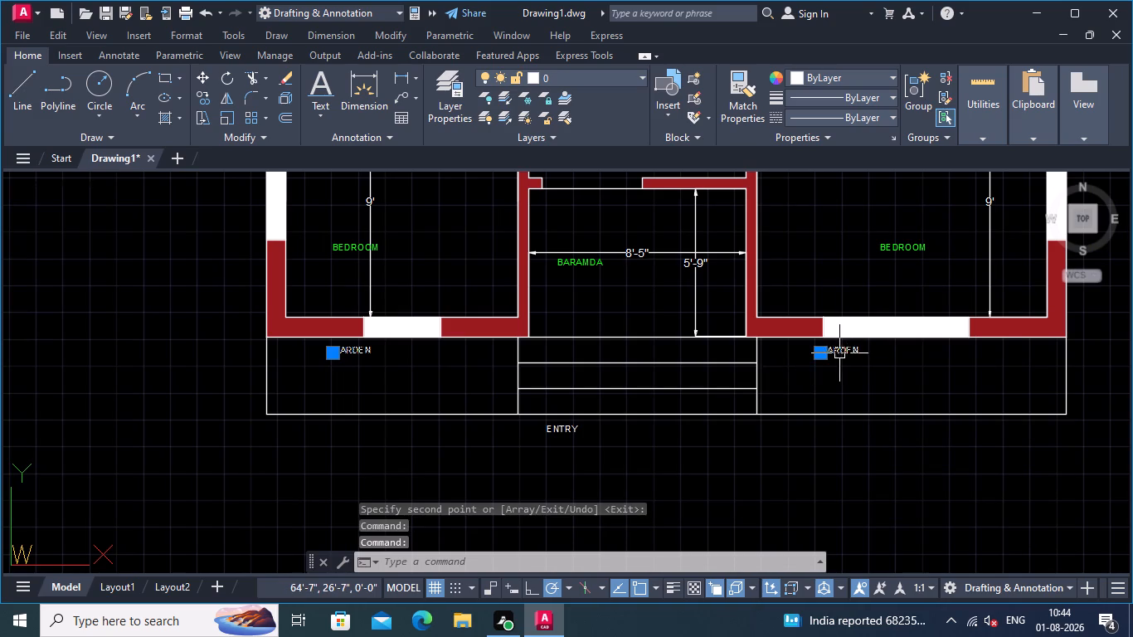
{"action": "right_click", "coordinate": [839, 353]}
{"action": "left_click", "coordinate": [894, 348]}
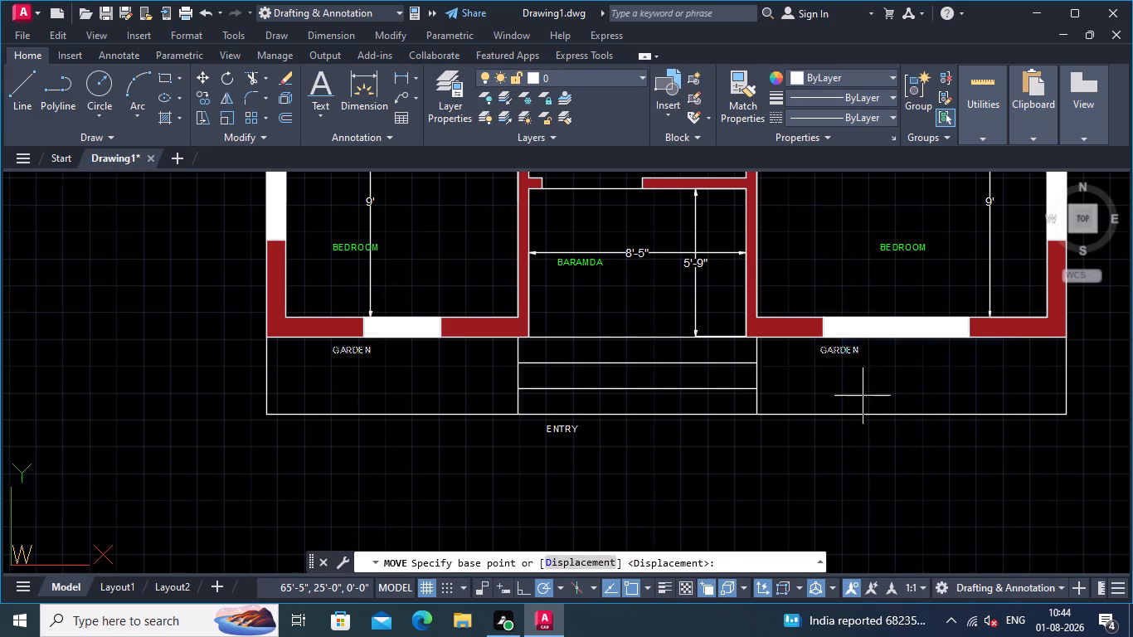
{"action": "left_click", "coordinate": [847, 350]}
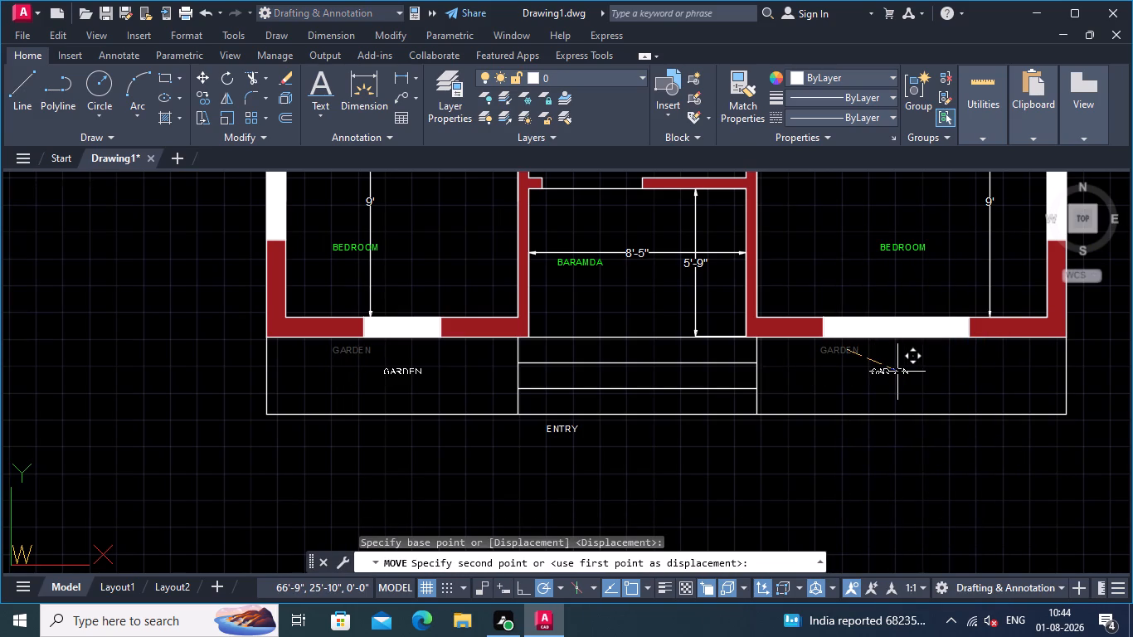
{"action": "left_click", "coordinate": [903, 372]}
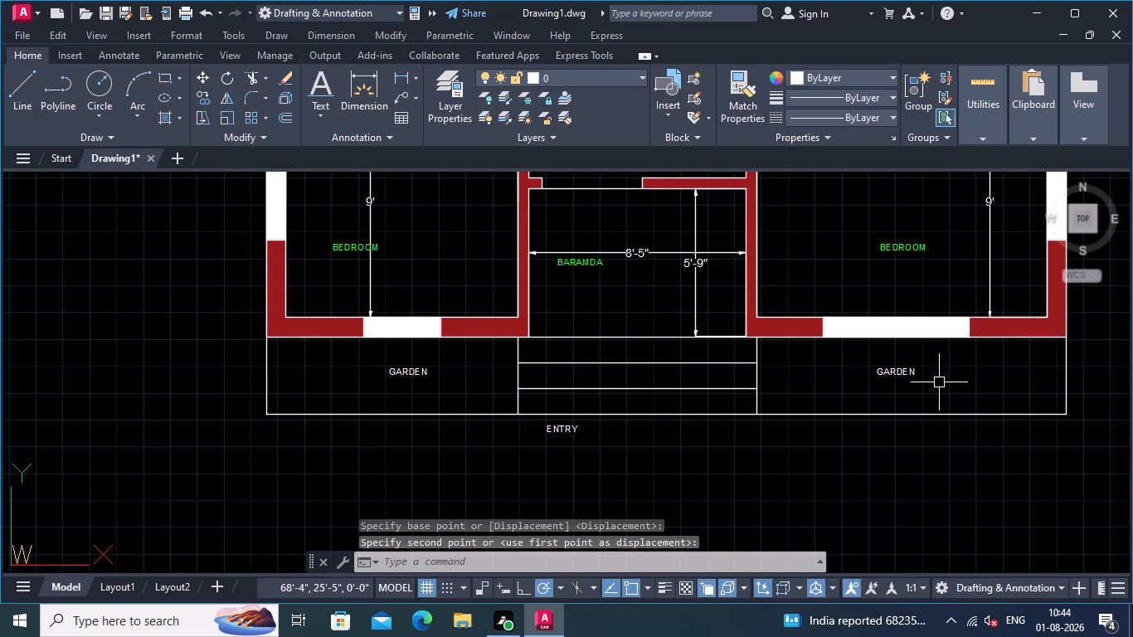
{"action": "key", "text": "Return"}
{"action": "scroll", "coordinate": [330, 420], "scroll_direction": "up", "scroll_amount": 2}
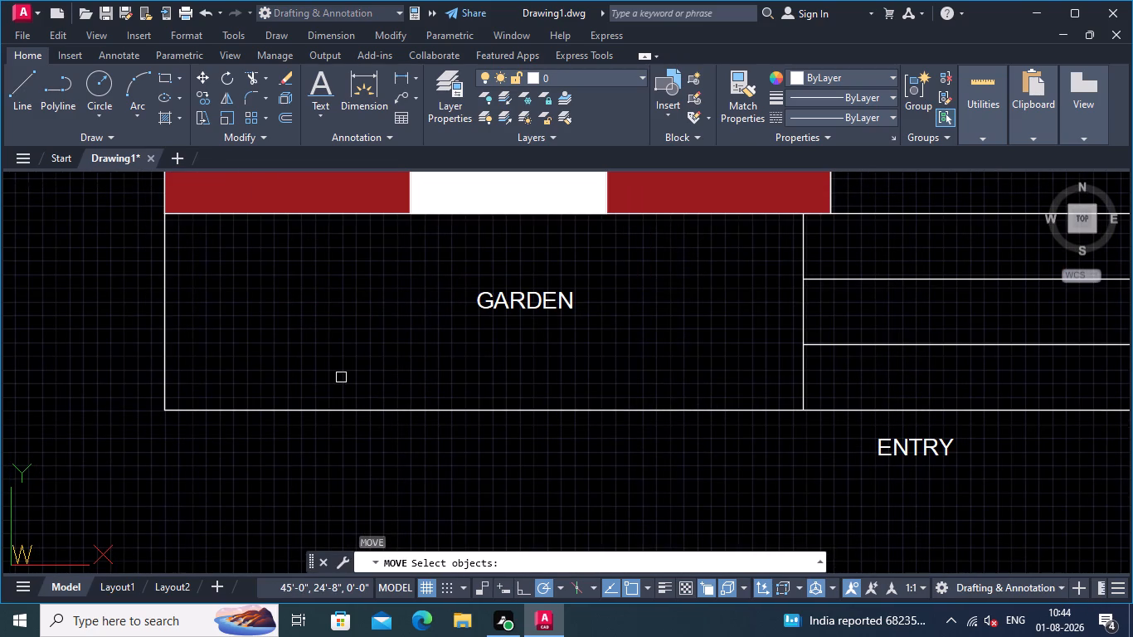
{"action": "key", "text": "Return"}
Move the ENTRY label horizontally to the right so it sits centred below the front steps.
{"action": "left_click", "coordinate": [940, 504]}
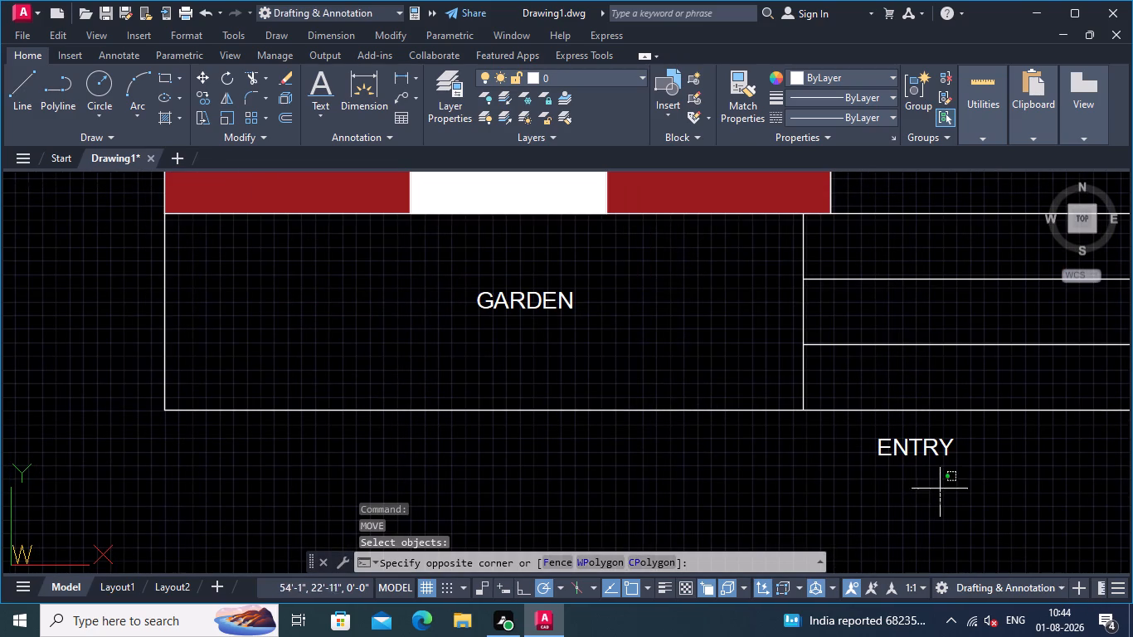
{"action": "left_click", "coordinate": [918, 450]}
{"action": "right_click_drag", "start_coordinate": [907, 447], "coordinate": [882, 457]}
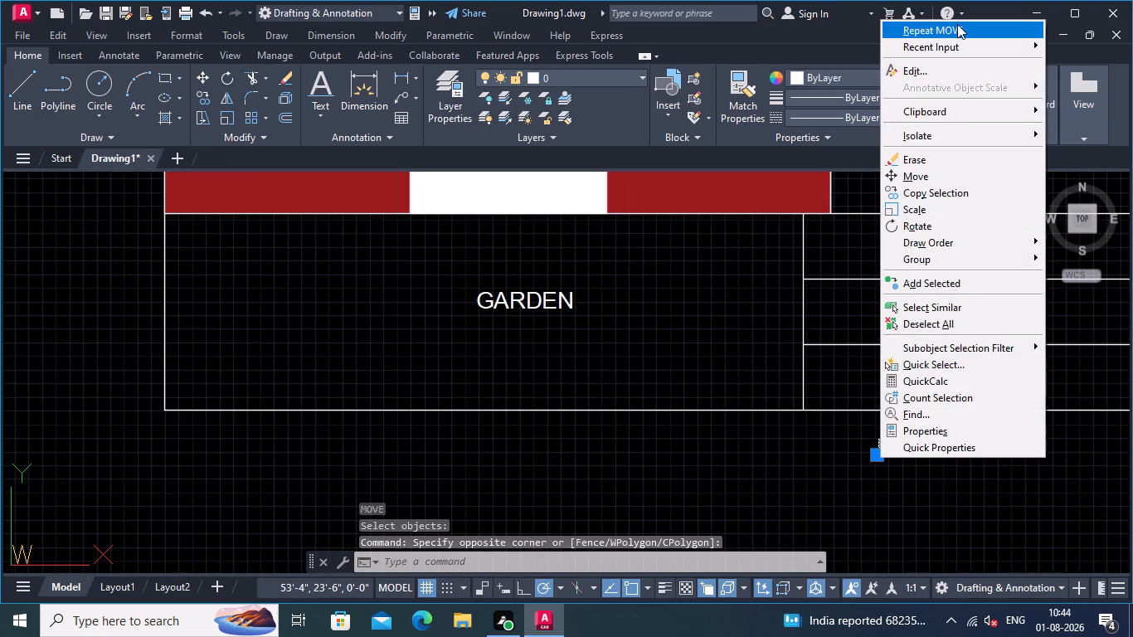
{"action": "left_click", "coordinate": [958, 25]}
{"action": "left_click", "coordinate": [912, 451]}
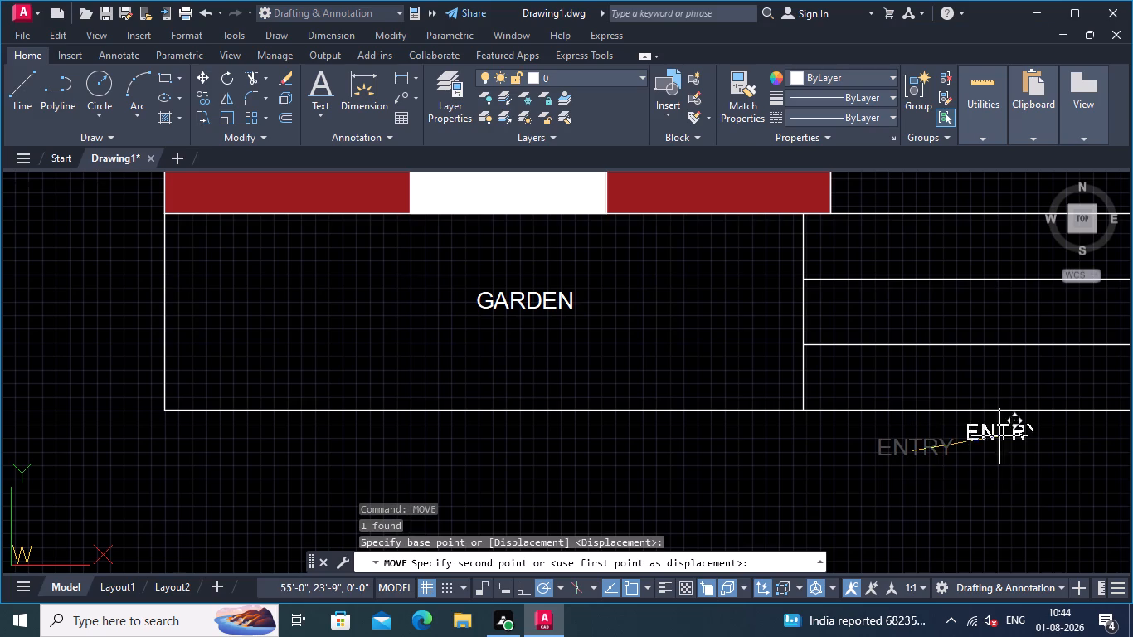
{"action": "left_click", "coordinate": [1064, 451]}
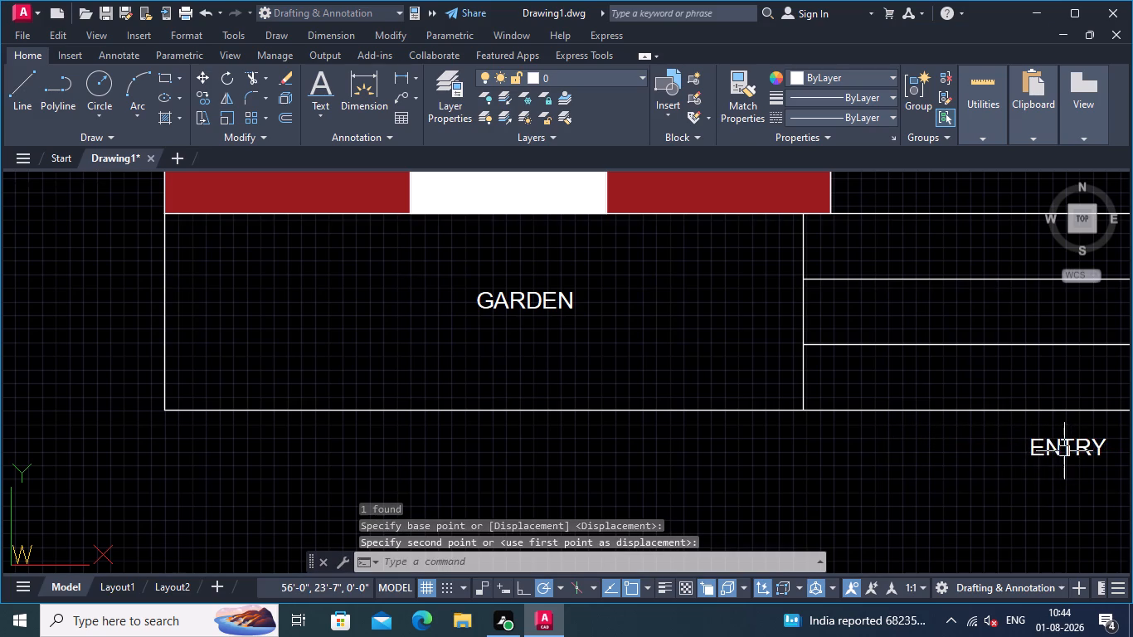
{"action": "key", "text": "Return"}
{"action": "scroll", "coordinate": [660, 470], "scroll_direction": "down", "scroll_amount": 2}
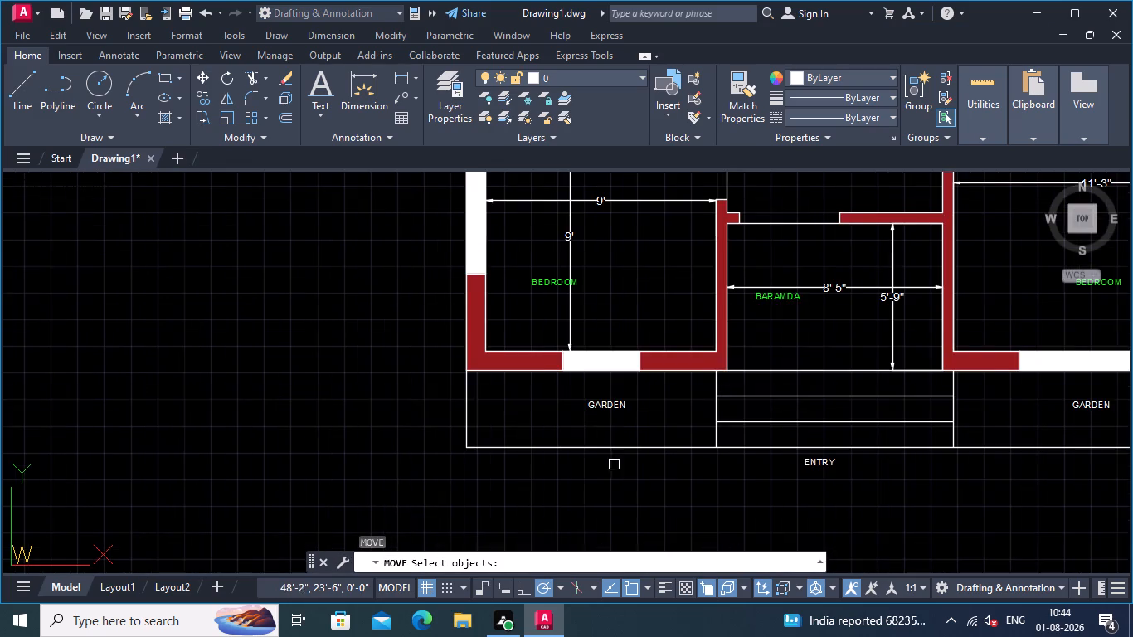
{"action": "middle_click_drag", "start_coordinate": [582, 464], "coordinate": [348, 488]}
{"action": "key", "text": "Return"}
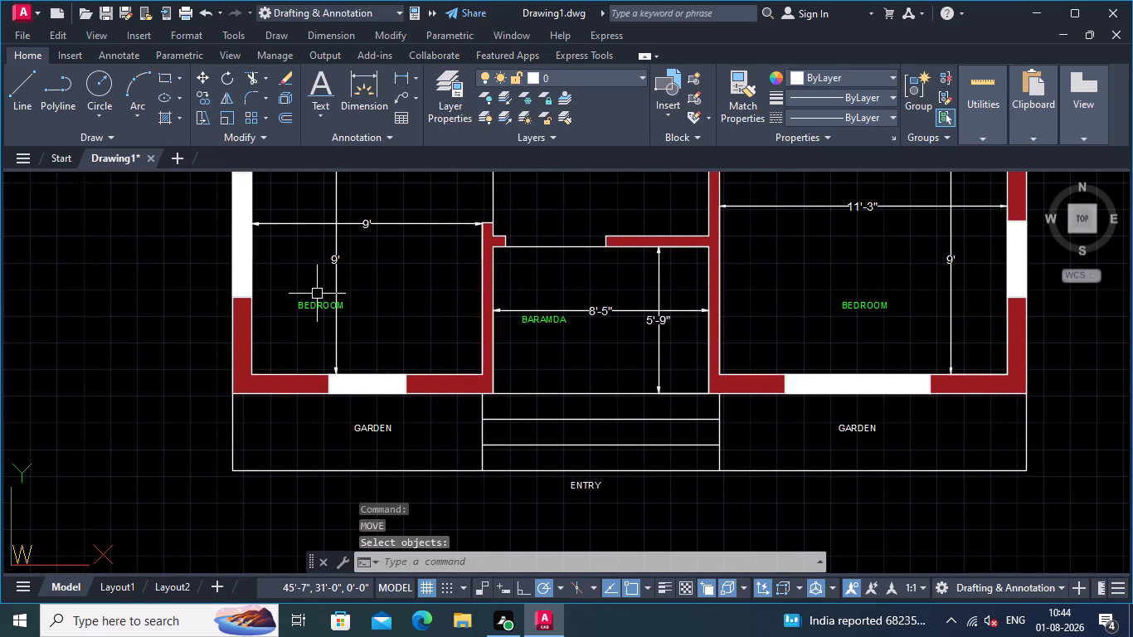
Match the properties of the green BEDROOM label onto both GARDEN labels and the ENTRY label.
{"action": "left_click", "coordinate": [742, 83]}
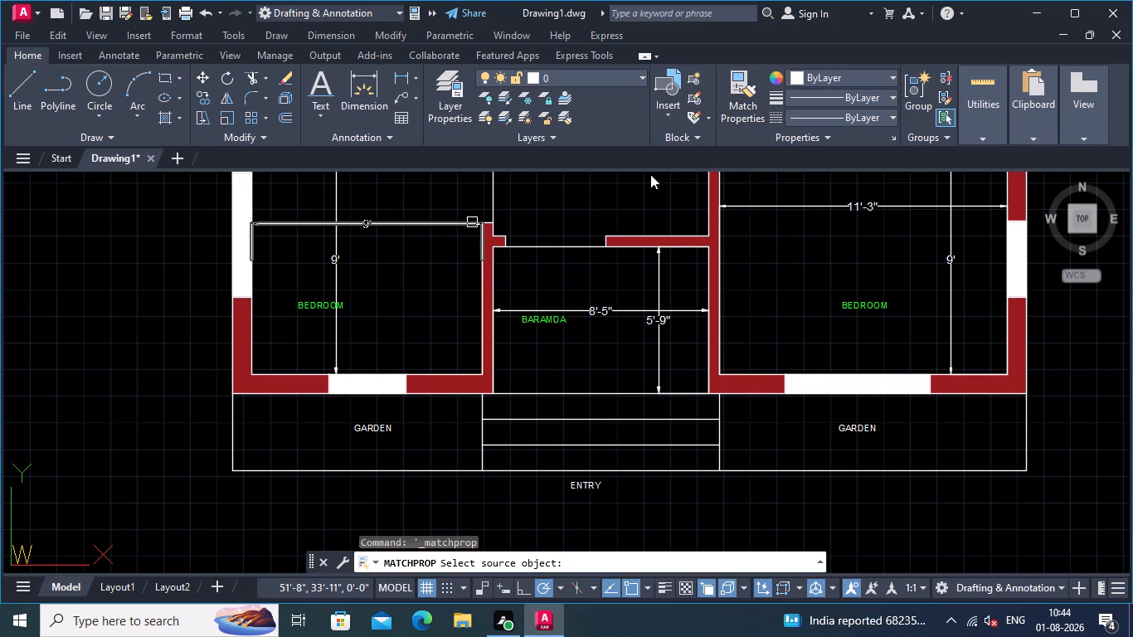
{"action": "left_click", "coordinate": [317, 309]}
{"action": "left_click", "coordinate": [372, 433]}
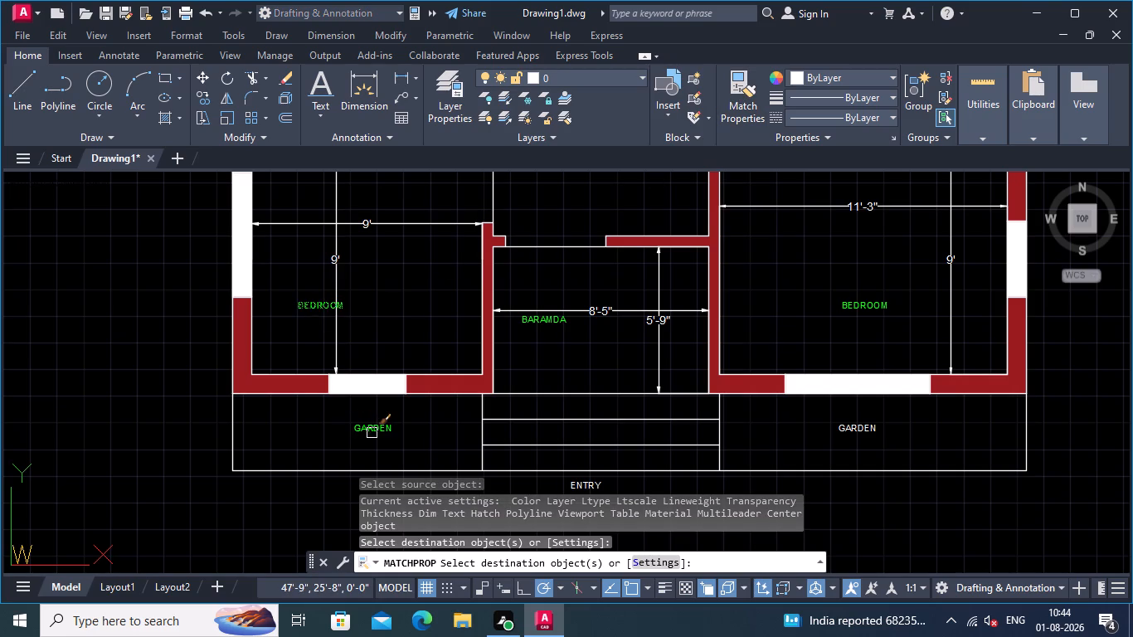
{"action": "left_click", "coordinate": [584, 489]}
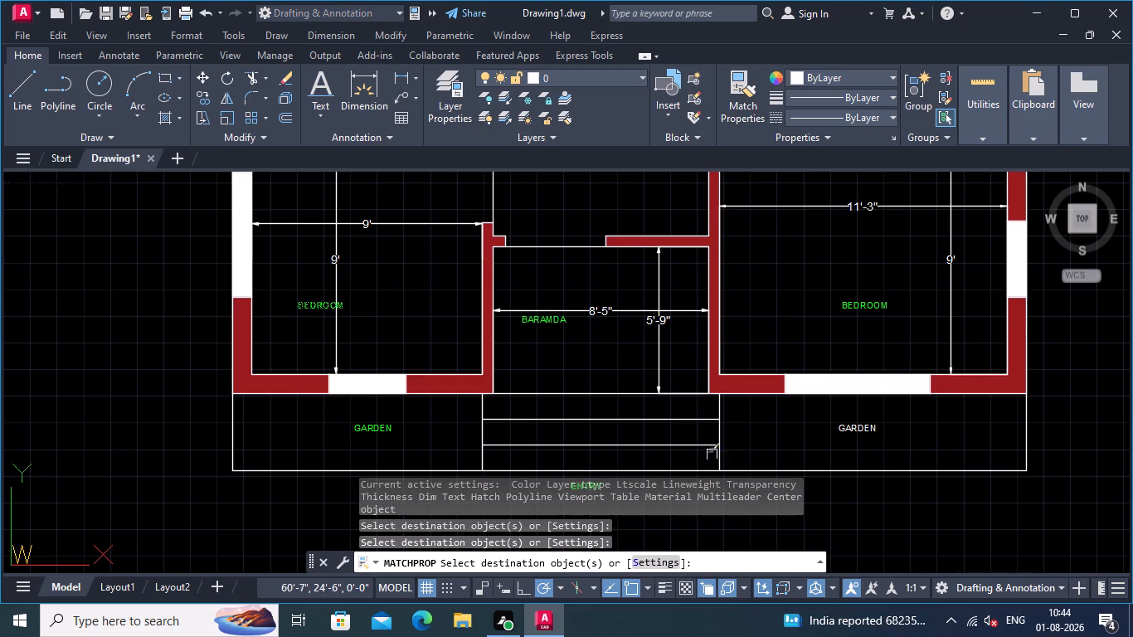
{"action": "left_click", "coordinate": [863, 433]}
{"action": "key", "text": "Return"}
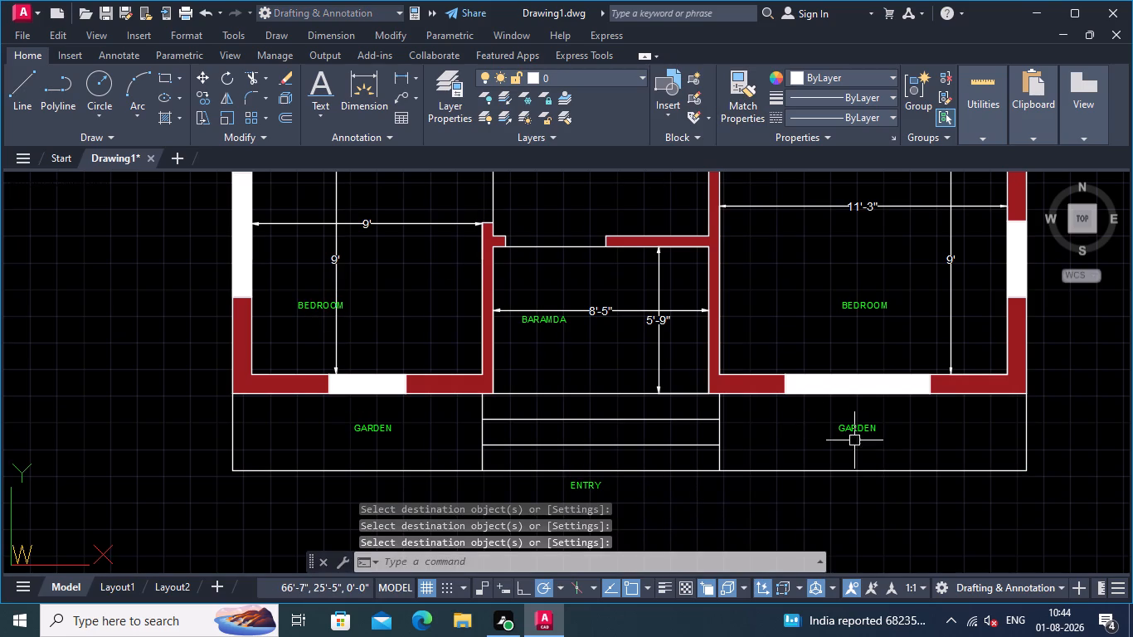
Look over the whole floor plan, from the front strip and steps up to the upper outer wall.
{"action": "middle_click_drag", "start_coordinate": [108, 454], "coordinate": [284, 387]}
{"action": "scroll", "coordinate": [283, 391], "scroll_direction": "down", "scroll_amount": 2}
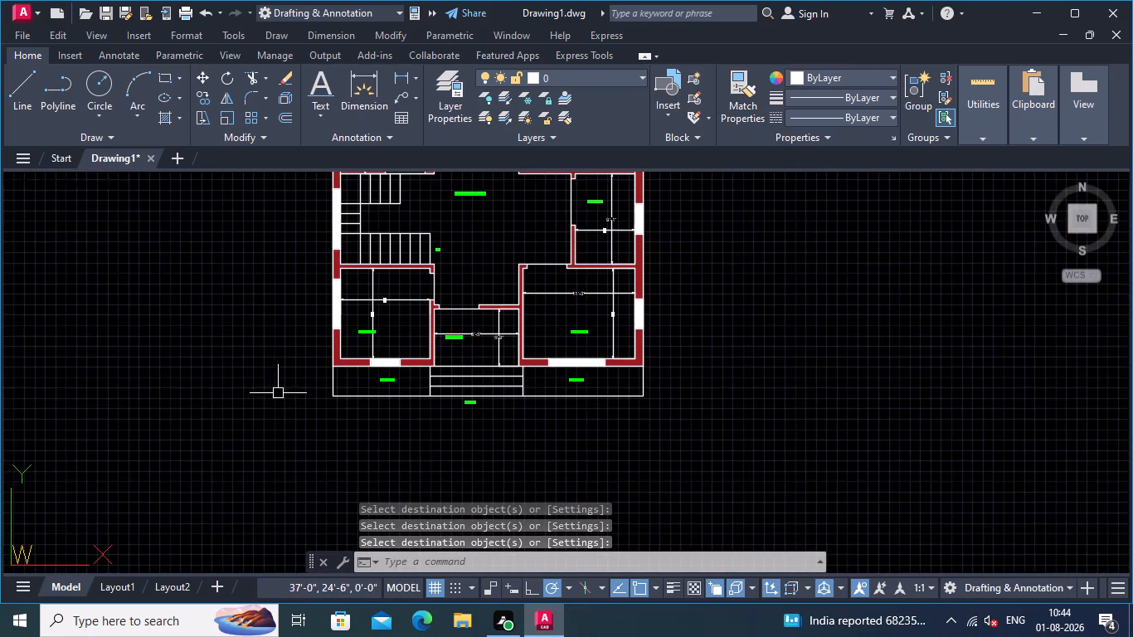
{"action": "middle_click_drag", "start_coordinate": [270, 399], "coordinate": [280, 430]}
{"action": "scroll", "coordinate": [239, 421], "scroll_direction": "up", "scroll_amount": 1}
{"action": "middle_click_drag", "start_coordinate": [239, 421], "coordinate": [293, 516]}
{"action": "scroll", "coordinate": [260, 373], "scroll_direction": "down", "scroll_amount": 1}
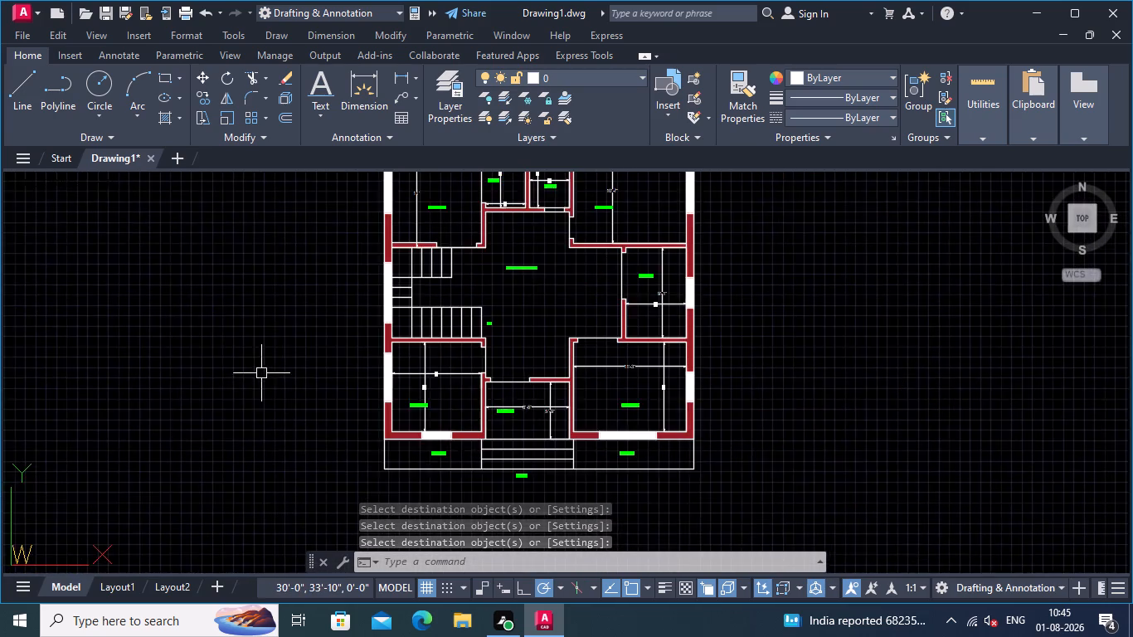
{"action": "middle_click_drag", "start_coordinate": [261, 373], "coordinate": [274, 516]}
{"action": "scroll", "coordinate": [283, 361], "scroll_direction": "up", "scroll_amount": 1}
{"action": "middle_click_drag", "start_coordinate": [286, 361], "coordinate": [120, 304]}
{"action": "scroll", "coordinate": [193, 378], "scroll_direction": "down", "scroll_amount": 2}
{"action": "middle_click_drag", "start_coordinate": [182, 391], "coordinate": [84, 334]}
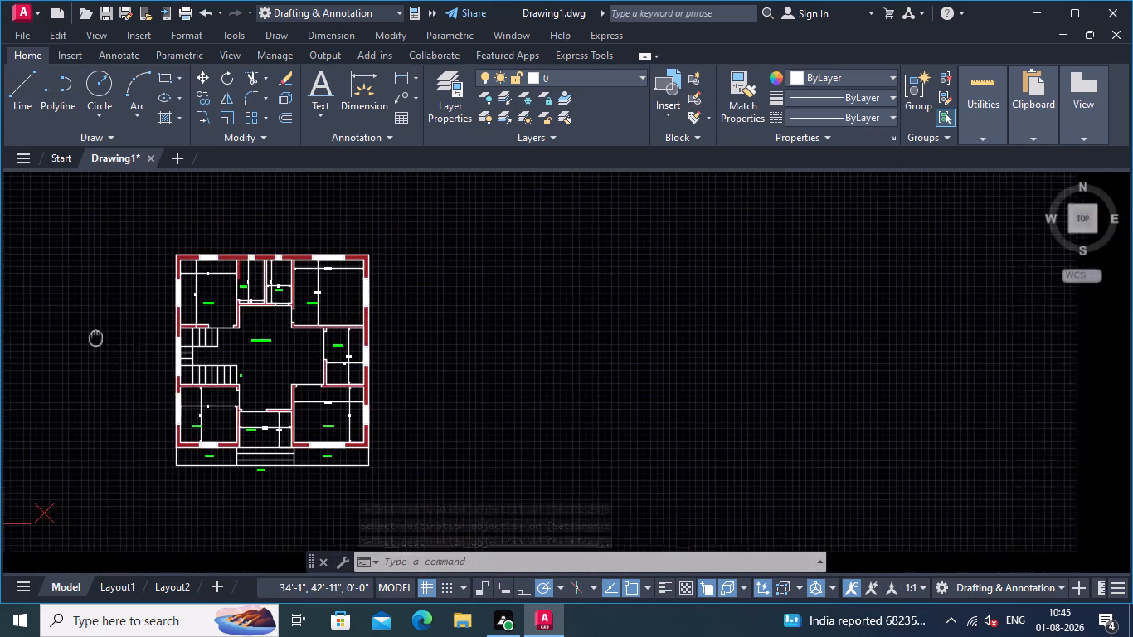
{"action": "middle_click_drag", "start_coordinate": [84, 334], "coordinate": [67, 323]}
{"action": "scroll", "coordinate": [422, 389], "scroll_direction": "up", "scroll_amount": 1}
{"action": "middle_click_drag", "start_coordinate": [403, 392], "coordinate": [615, 398]}
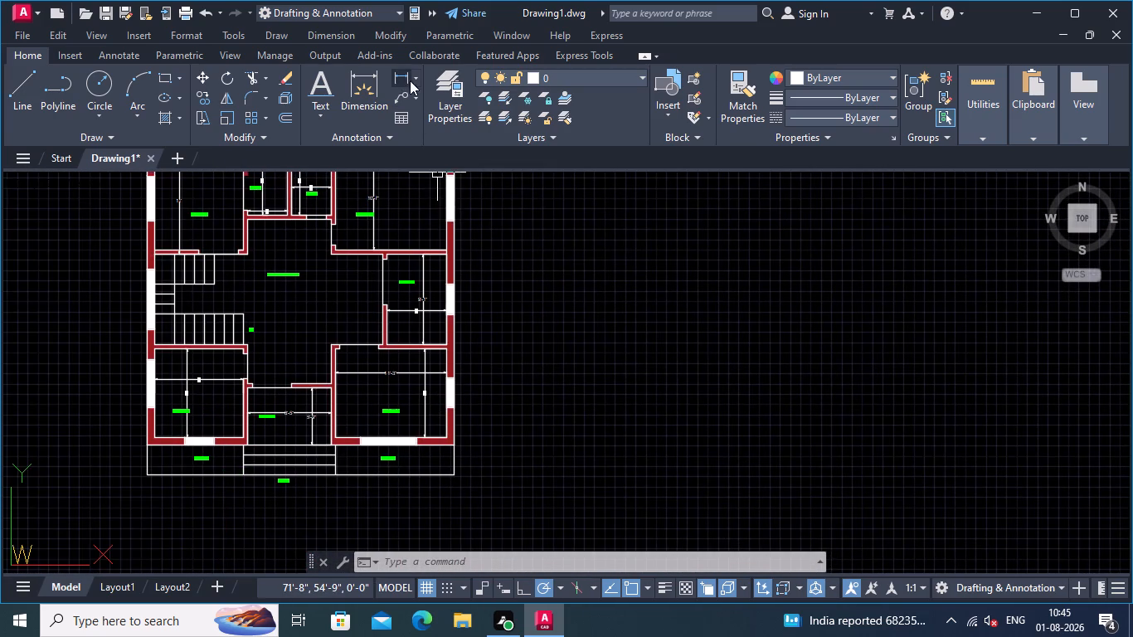
Add a vertical linear dimension outside the right wall, from the upper-right outer corner to the front strip's lower-right corner.
{"action": "left_click", "coordinate": [405, 71]}
{"action": "middle_click_drag", "start_coordinate": [550, 421], "coordinate": [587, 523]}
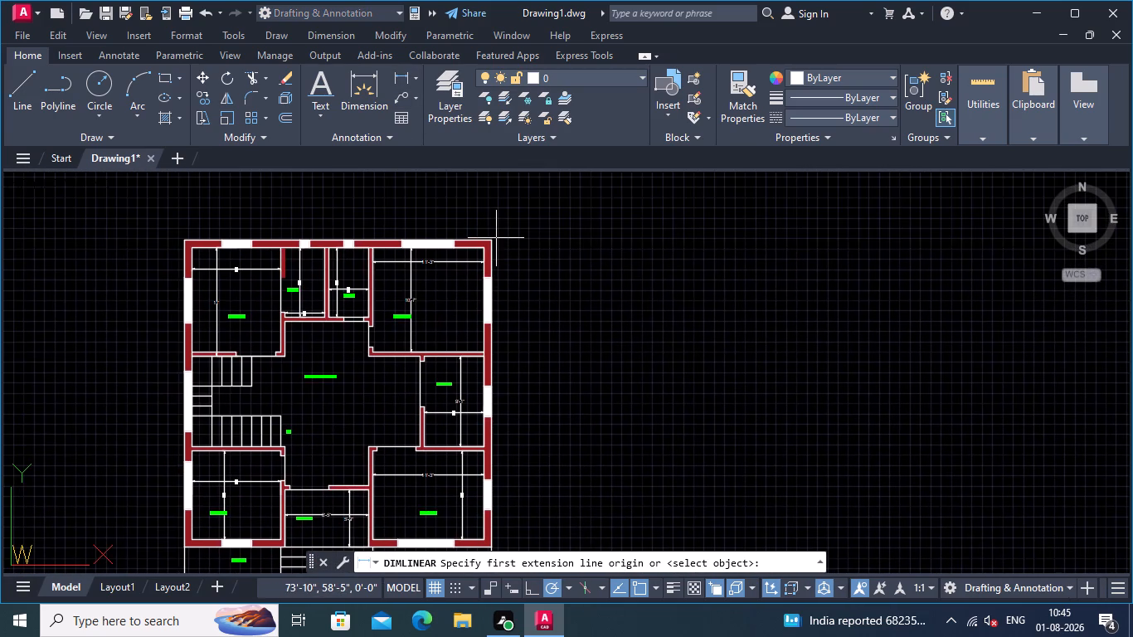
{"action": "left_click", "coordinate": [490, 239]}
{"action": "middle_click_drag", "start_coordinate": [530, 395], "coordinate": [474, 244]}
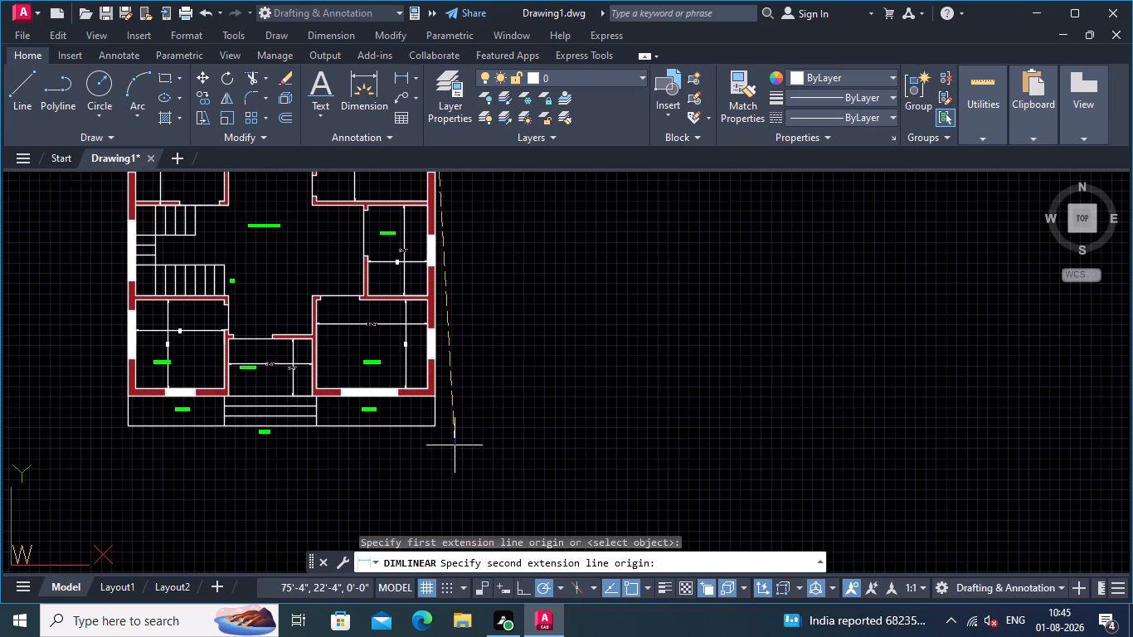
{"action": "scroll", "coordinate": [455, 445], "scroll_direction": "up", "scroll_amount": 2}
{"action": "middle_click_drag", "start_coordinate": [508, 440], "coordinate": [564, 429]}
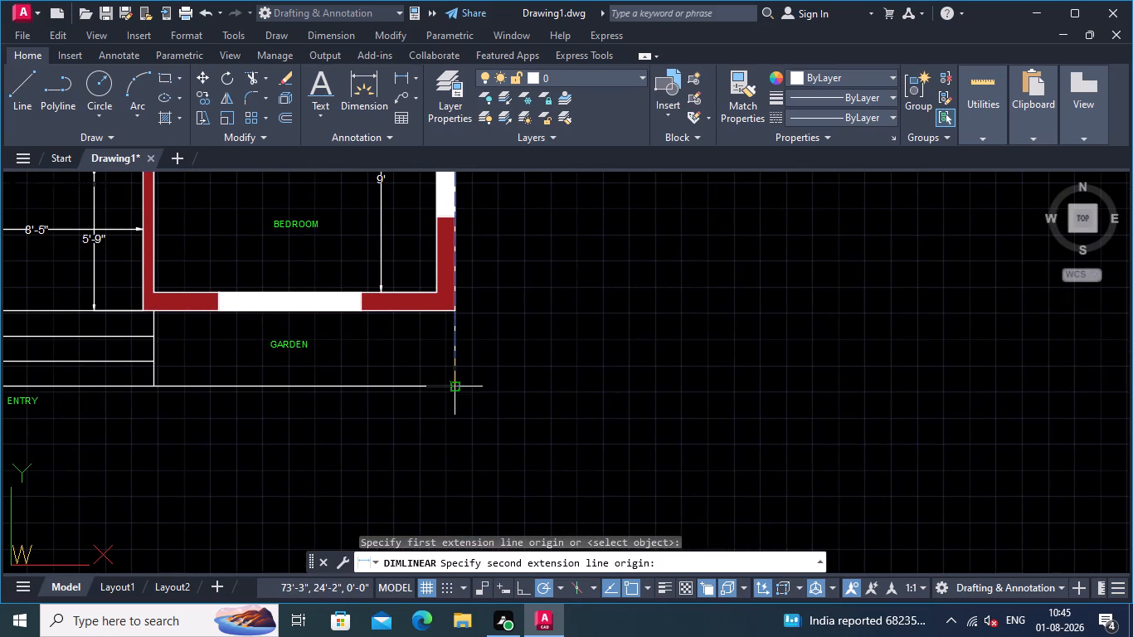
{"action": "left_click", "coordinate": [455, 387]}
{"action": "scroll", "coordinate": [523, 389], "scroll_direction": "down", "scroll_amount": 1}
{"action": "middle_click_drag", "start_coordinate": [523, 393], "coordinate": [532, 482]}
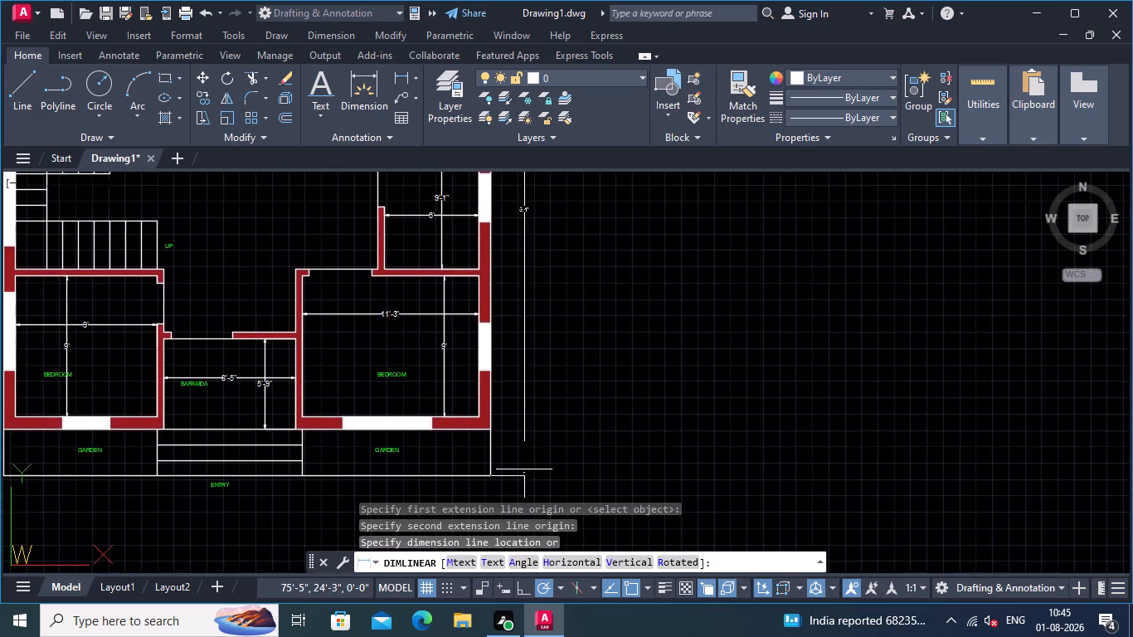
{"action": "scroll", "coordinate": [524, 464], "scroll_direction": "down", "scroll_amount": 2}
{"action": "scroll", "coordinate": [552, 452], "scroll_direction": "up", "scroll_amount": 2}
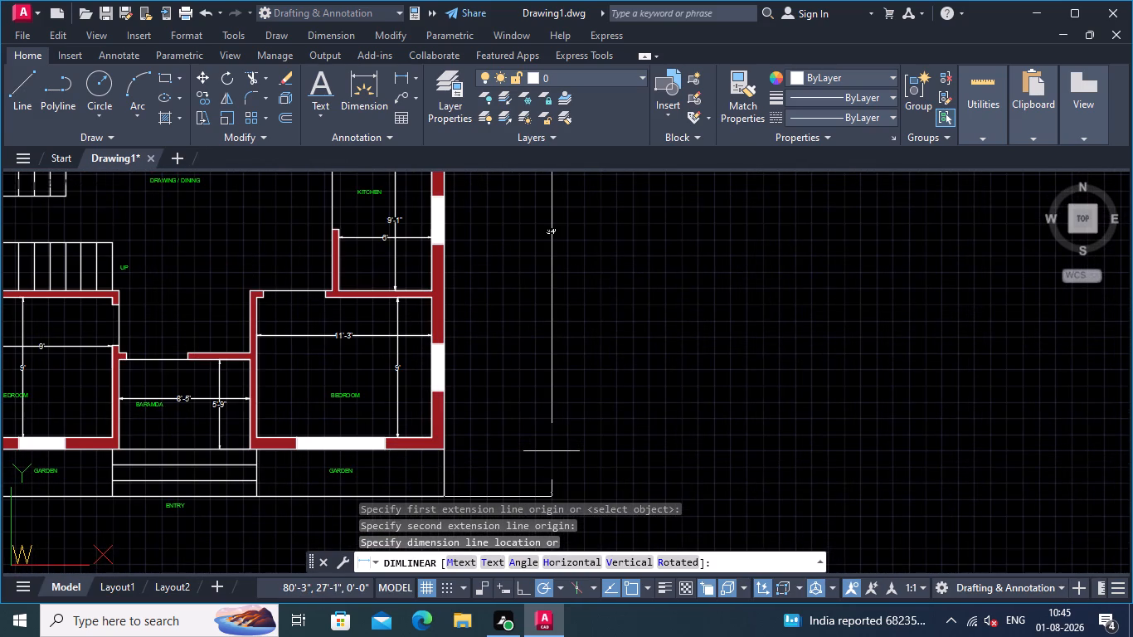
{"action": "scroll", "coordinate": [552, 451], "scroll_direction": "up", "scroll_amount": 1}
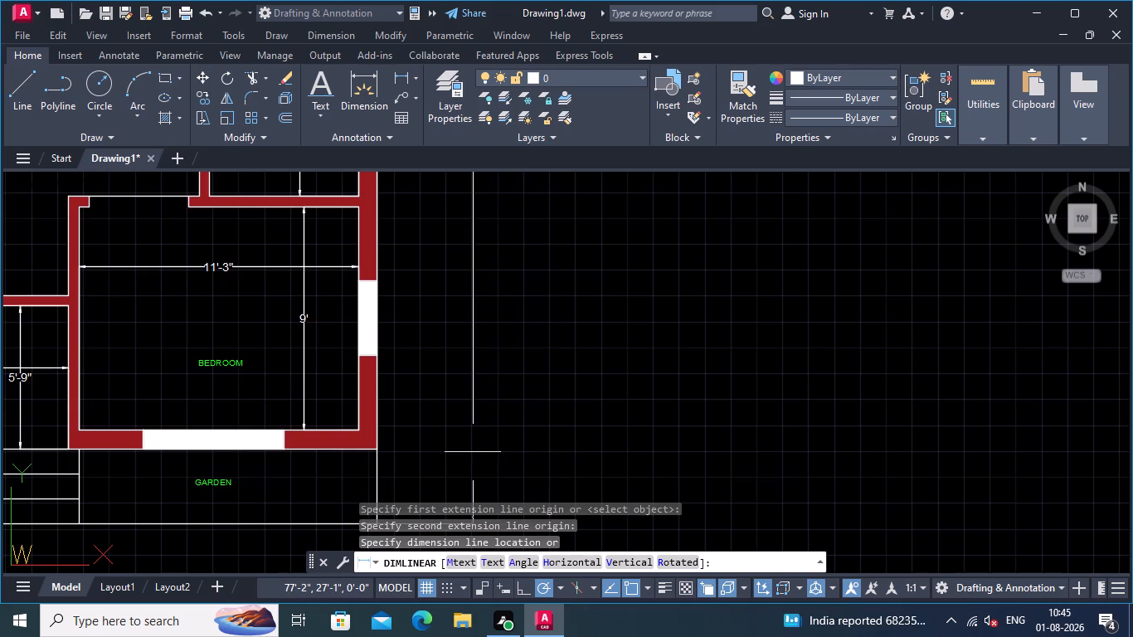
{"action": "left_click", "coordinate": [473, 452]}
{"action": "scroll", "coordinate": [528, 422], "scroll_direction": "down", "scroll_amount": 1}
{"action": "middle_click_drag", "start_coordinate": [528, 422], "coordinate": [551, 456]}
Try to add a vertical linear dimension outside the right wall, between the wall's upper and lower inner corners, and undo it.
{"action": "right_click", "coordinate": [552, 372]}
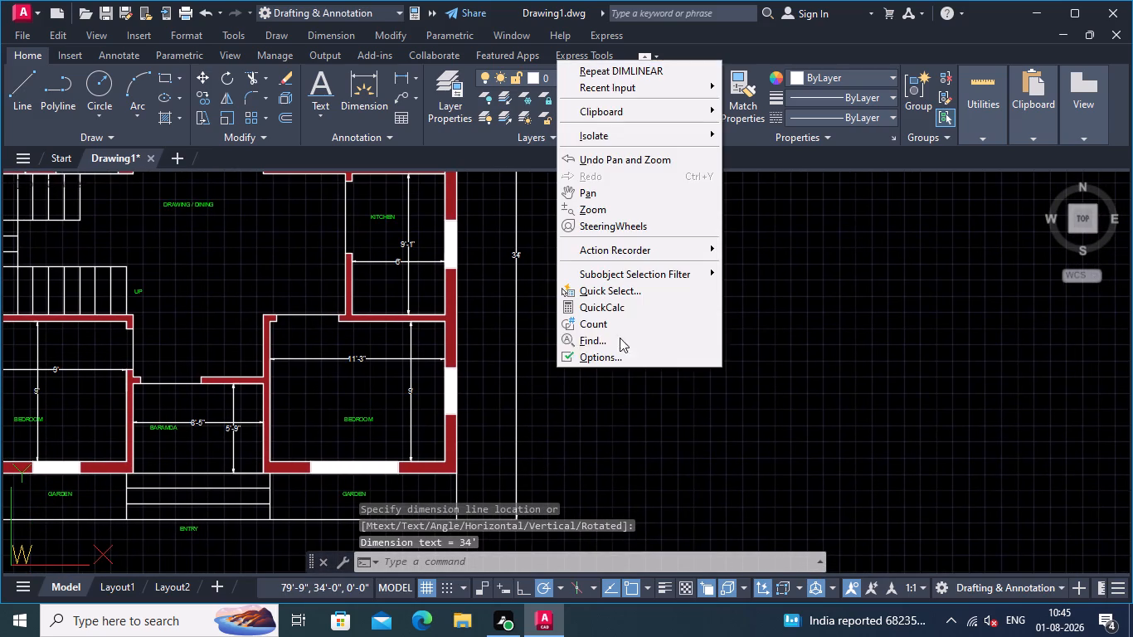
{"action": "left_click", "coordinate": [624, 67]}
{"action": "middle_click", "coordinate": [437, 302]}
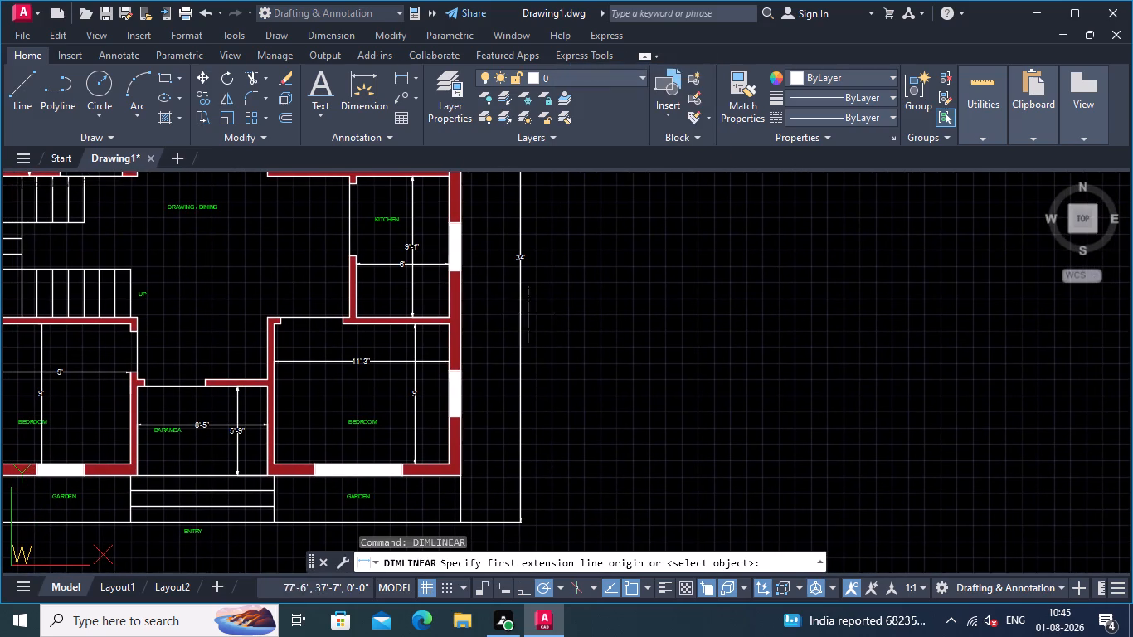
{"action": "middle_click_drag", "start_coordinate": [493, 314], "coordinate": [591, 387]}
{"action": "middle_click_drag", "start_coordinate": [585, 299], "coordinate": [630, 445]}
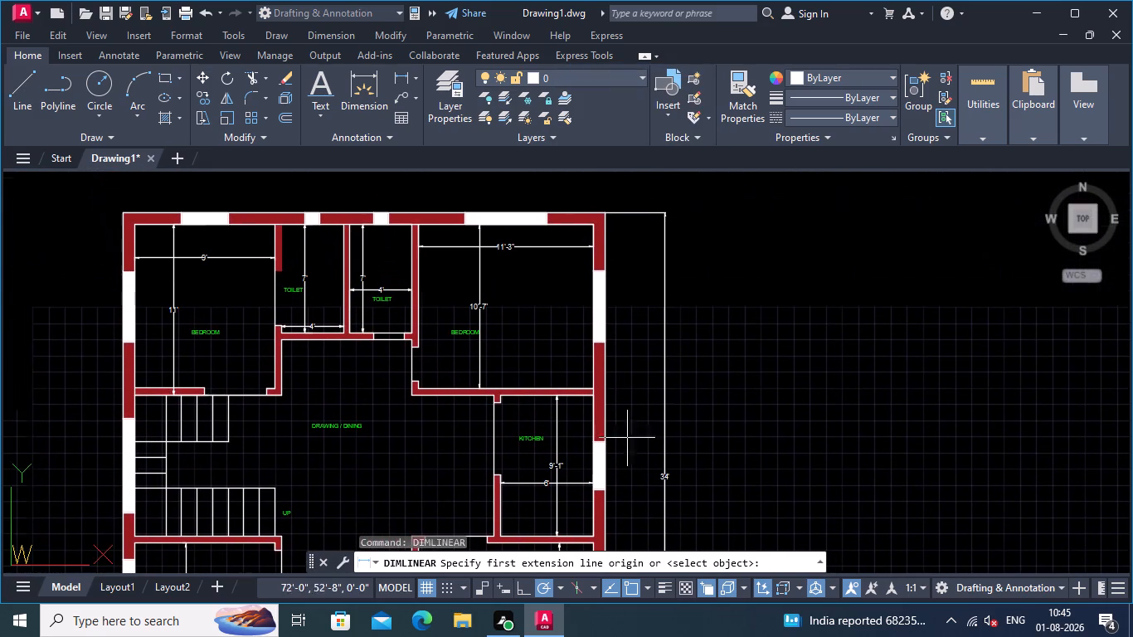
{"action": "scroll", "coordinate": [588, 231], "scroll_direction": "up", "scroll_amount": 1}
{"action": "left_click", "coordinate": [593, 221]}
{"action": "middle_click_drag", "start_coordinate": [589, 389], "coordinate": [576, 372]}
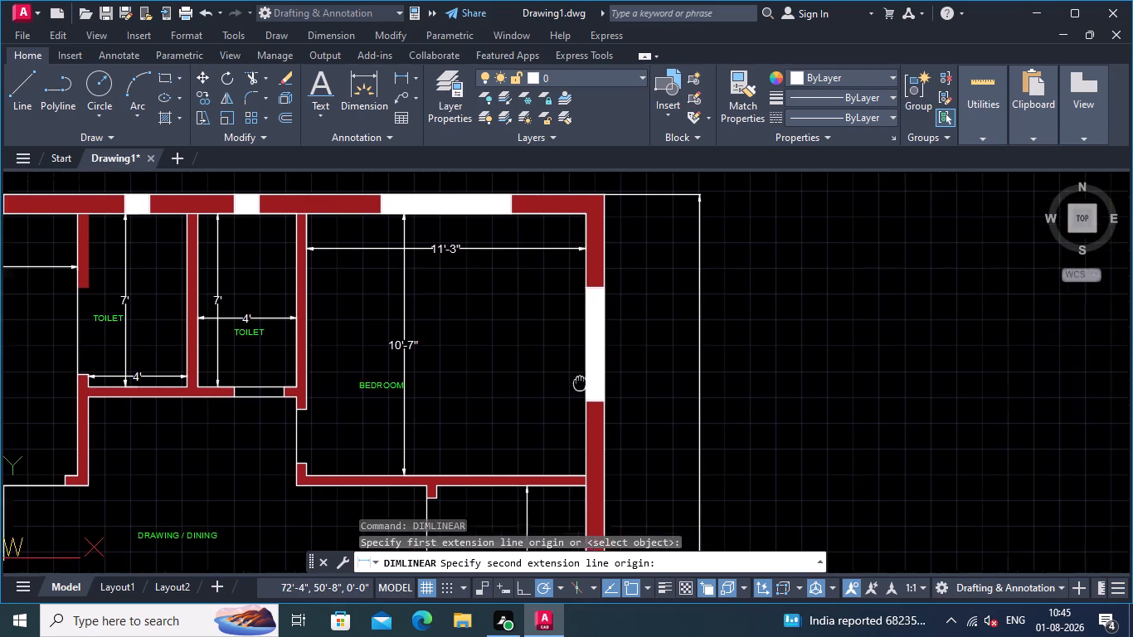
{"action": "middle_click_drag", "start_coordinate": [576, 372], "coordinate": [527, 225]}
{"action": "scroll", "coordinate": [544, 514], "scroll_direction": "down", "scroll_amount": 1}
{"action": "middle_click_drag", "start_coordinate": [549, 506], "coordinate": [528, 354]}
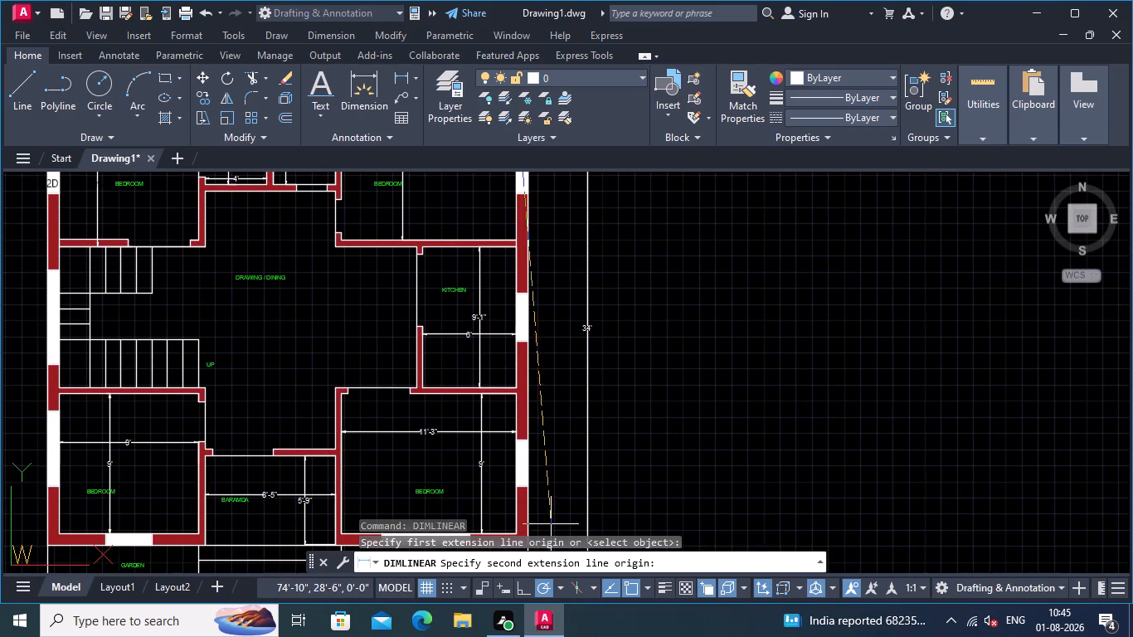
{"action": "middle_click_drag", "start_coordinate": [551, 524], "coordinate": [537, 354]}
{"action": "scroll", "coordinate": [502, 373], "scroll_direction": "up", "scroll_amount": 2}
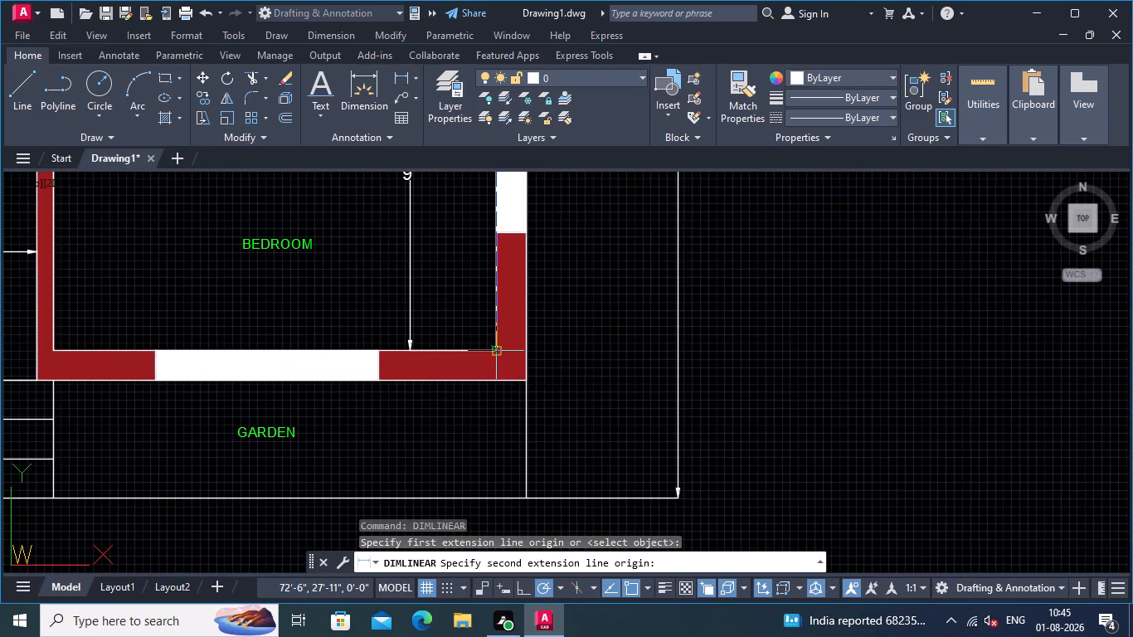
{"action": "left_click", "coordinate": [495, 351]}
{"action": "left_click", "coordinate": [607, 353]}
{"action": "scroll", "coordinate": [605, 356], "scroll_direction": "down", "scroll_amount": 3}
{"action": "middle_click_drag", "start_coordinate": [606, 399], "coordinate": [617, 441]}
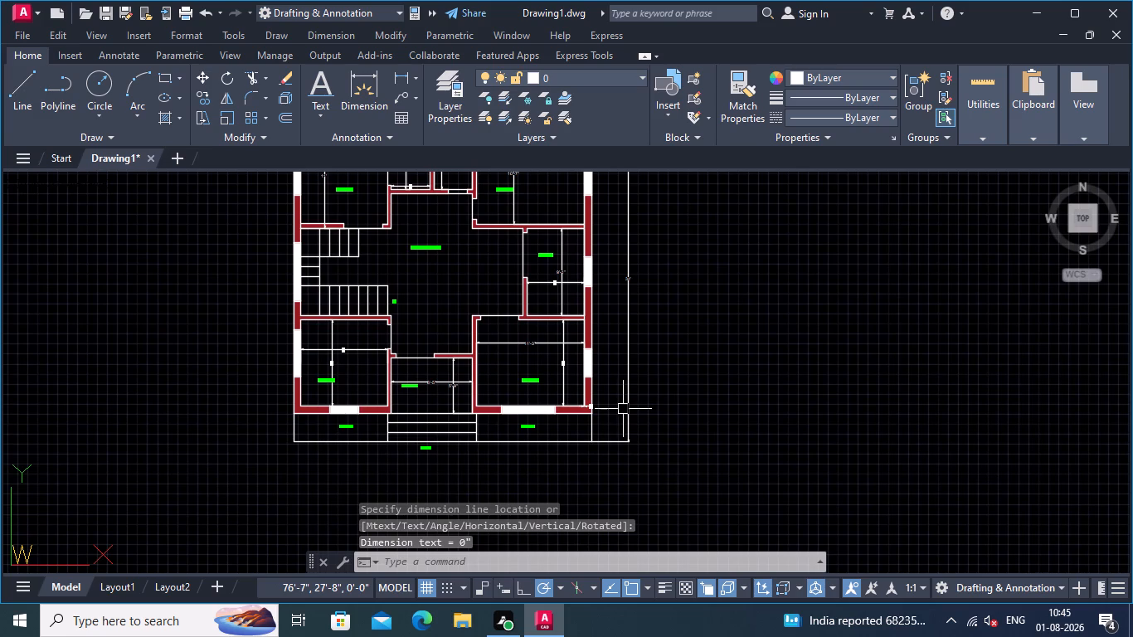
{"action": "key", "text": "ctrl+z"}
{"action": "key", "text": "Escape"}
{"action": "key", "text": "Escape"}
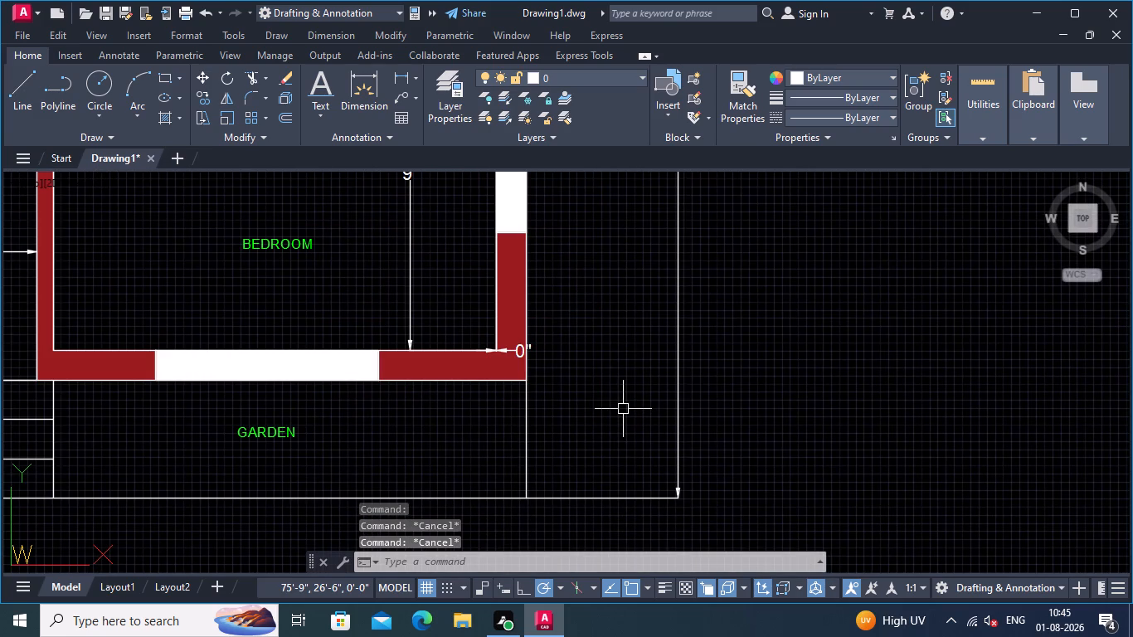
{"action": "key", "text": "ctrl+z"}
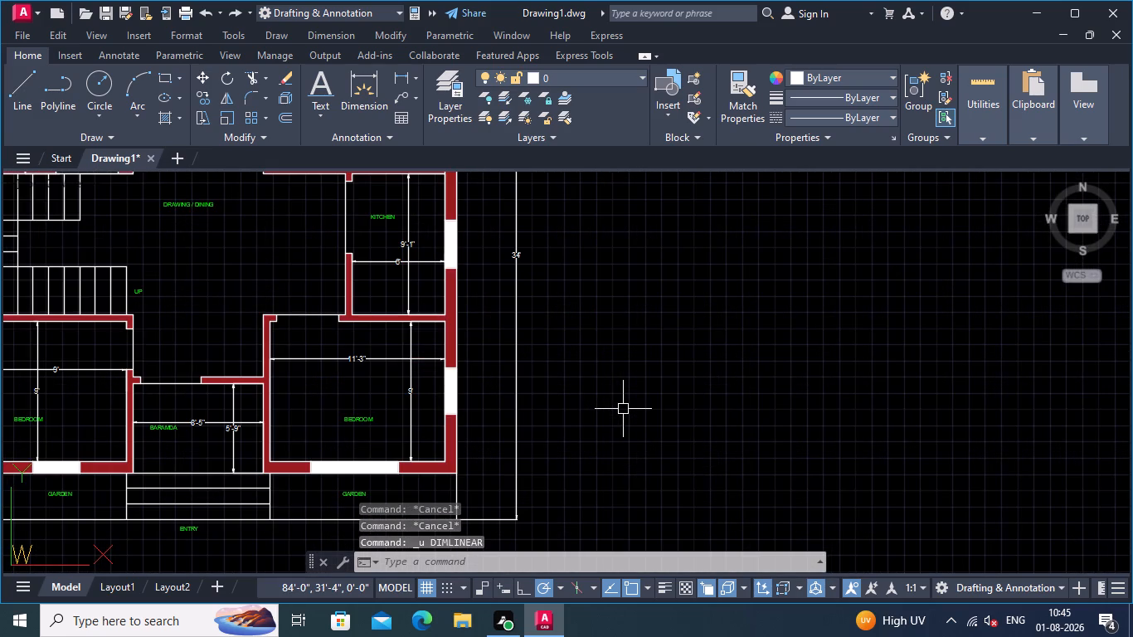
Add a vertical linear dimension from the right wall's upper inner corner to its lower inner corner, placed between the wall and the 34' dimension.
{"action": "right_click", "coordinate": [614, 346]}
{"action": "key", "text": "Escape"}
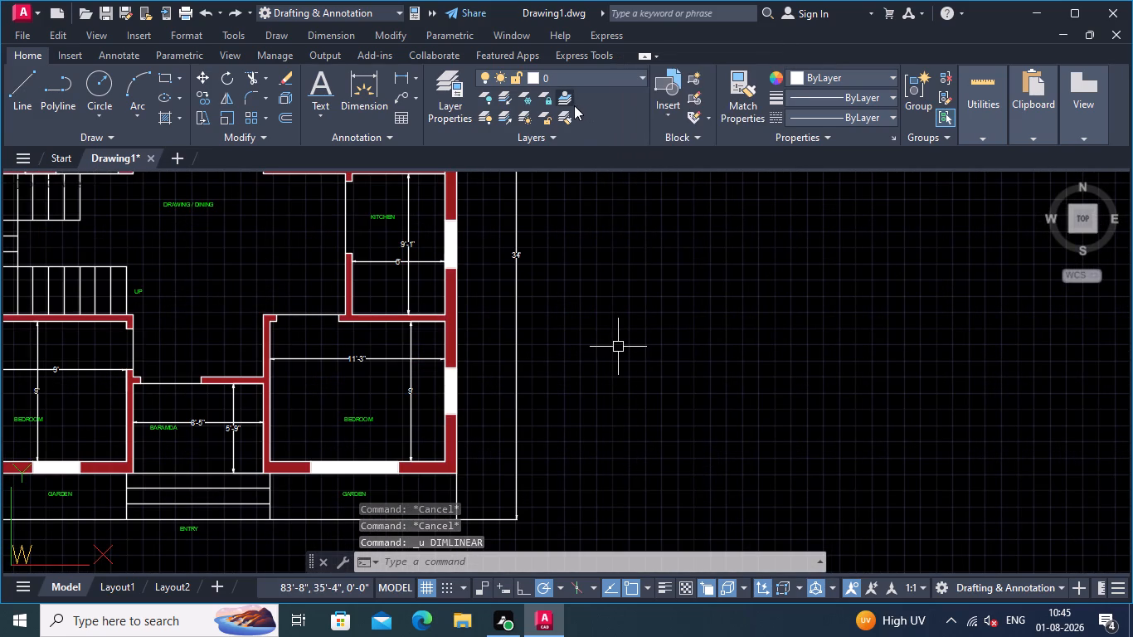
{"action": "left_click", "coordinate": [406, 71]}
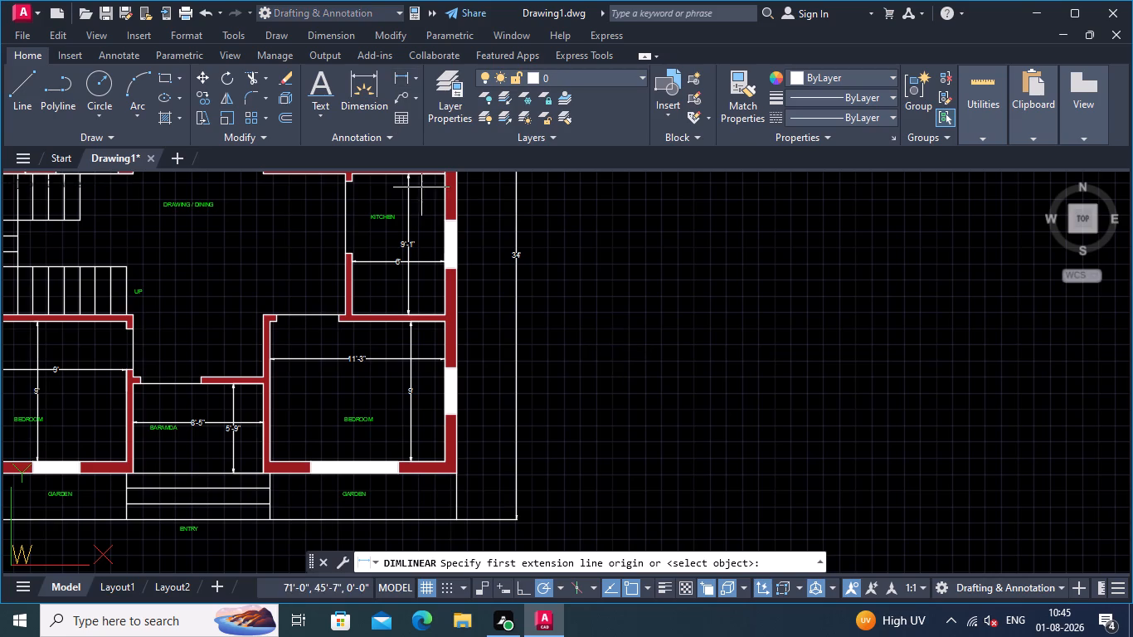
{"action": "middle_click_drag", "start_coordinate": [649, 366], "coordinate": [790, 472]}
{"action": "middle_click_drag", "start_coordinate": [625, 276], "coordinate": [702, 455]}
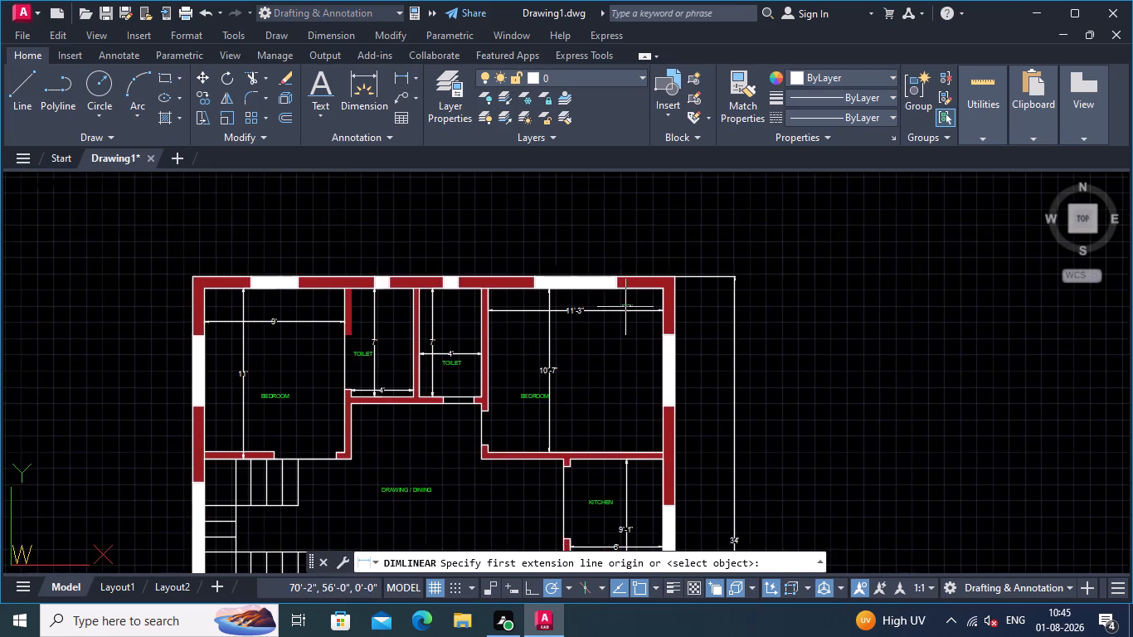
{"action": "scroll", "coordinate": [625, 301], "scroll_direction": "up", "scroll_amount": 2}
{"action": "left_click", "coordinate": [717, 267]}
{"action": "middle_click_drag", "start_coordinate": [708, 372], "coordinate": [623, 253]}
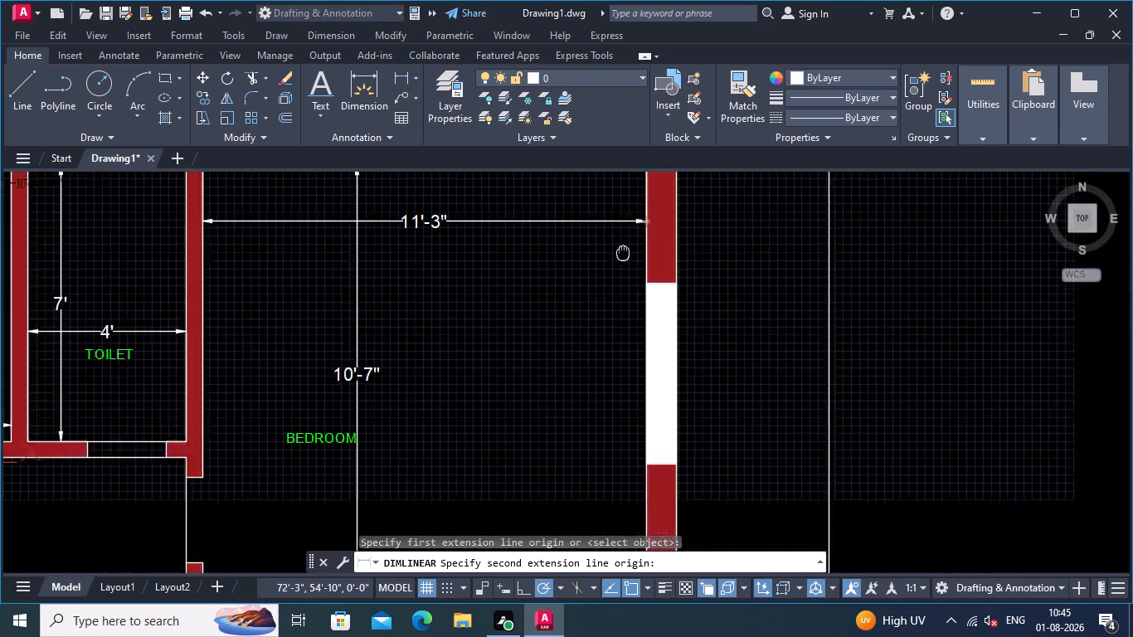
{"action": "middle_click_drag", "start_coordinate": [623, 253], "coordinate": [559, 153]}
{"action": "scroll", "coordinate": [601, 313], "scroll_direction": "down", "scroll_amount": 3}
{"action": "middle_click_drag", "start_coordinate": [597, 372], "coordinate": [529, 130]}
{"action": "scroll", "coordinate": [520, 331], "scroll_direction": "up", "scroll_amount": 2}
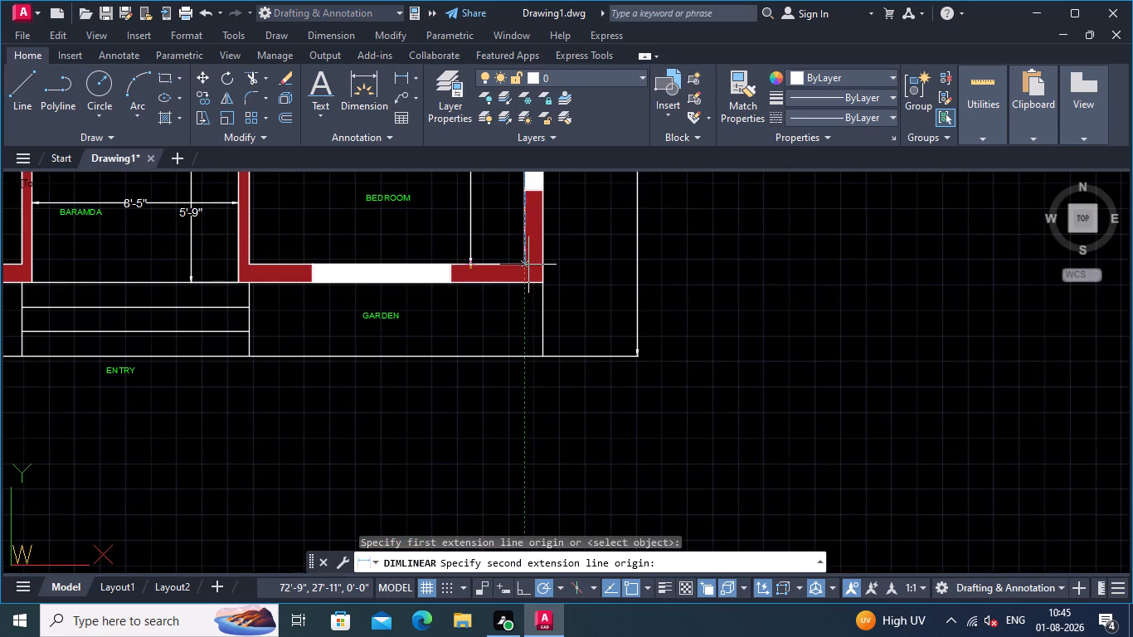
{"action": "left_click", "coordinate": [526, 265]}
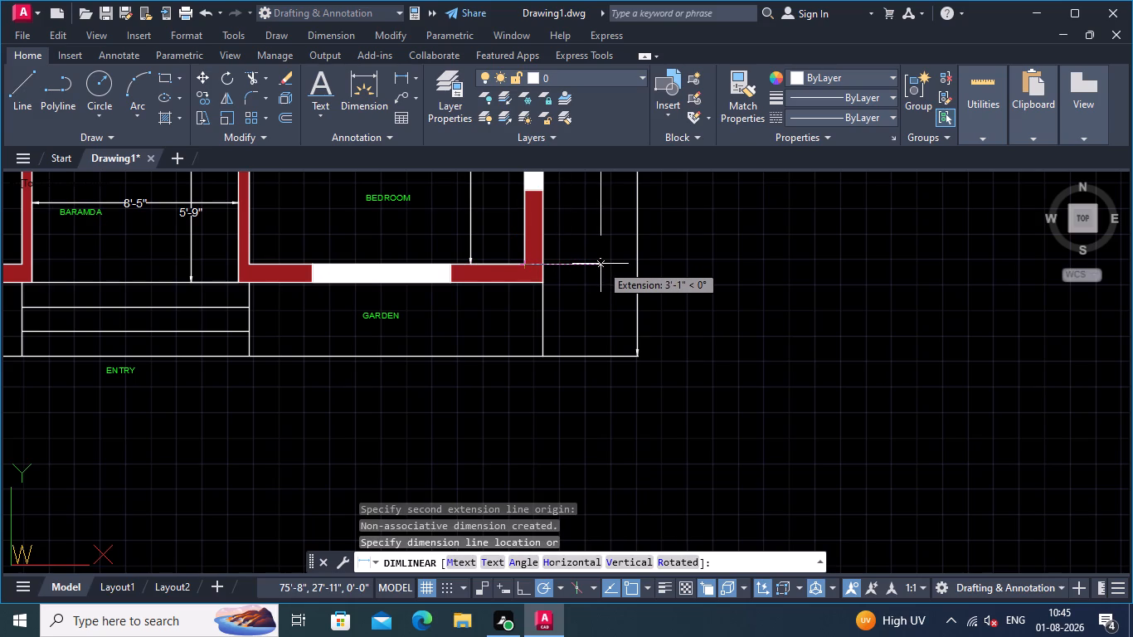
{"action": "left_click", "coordinate": [601, 264]}
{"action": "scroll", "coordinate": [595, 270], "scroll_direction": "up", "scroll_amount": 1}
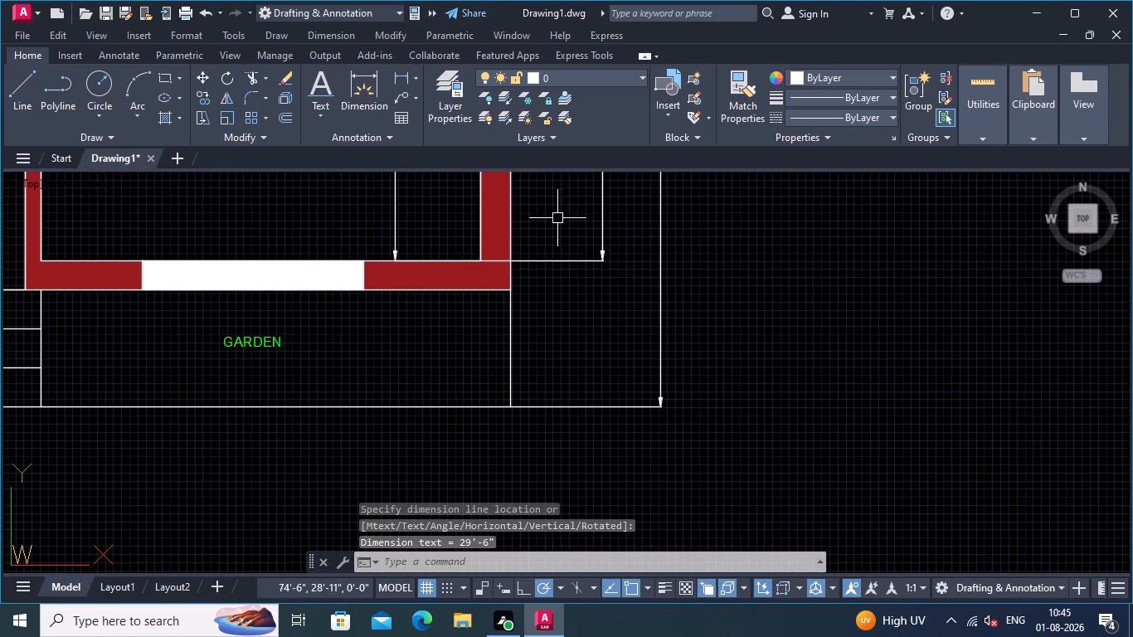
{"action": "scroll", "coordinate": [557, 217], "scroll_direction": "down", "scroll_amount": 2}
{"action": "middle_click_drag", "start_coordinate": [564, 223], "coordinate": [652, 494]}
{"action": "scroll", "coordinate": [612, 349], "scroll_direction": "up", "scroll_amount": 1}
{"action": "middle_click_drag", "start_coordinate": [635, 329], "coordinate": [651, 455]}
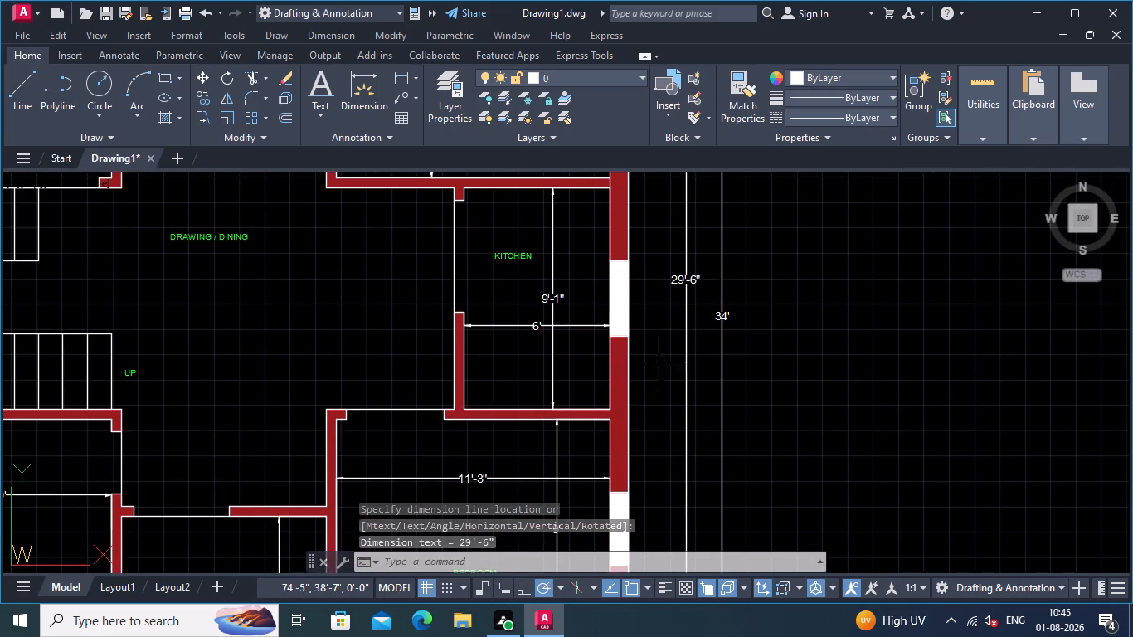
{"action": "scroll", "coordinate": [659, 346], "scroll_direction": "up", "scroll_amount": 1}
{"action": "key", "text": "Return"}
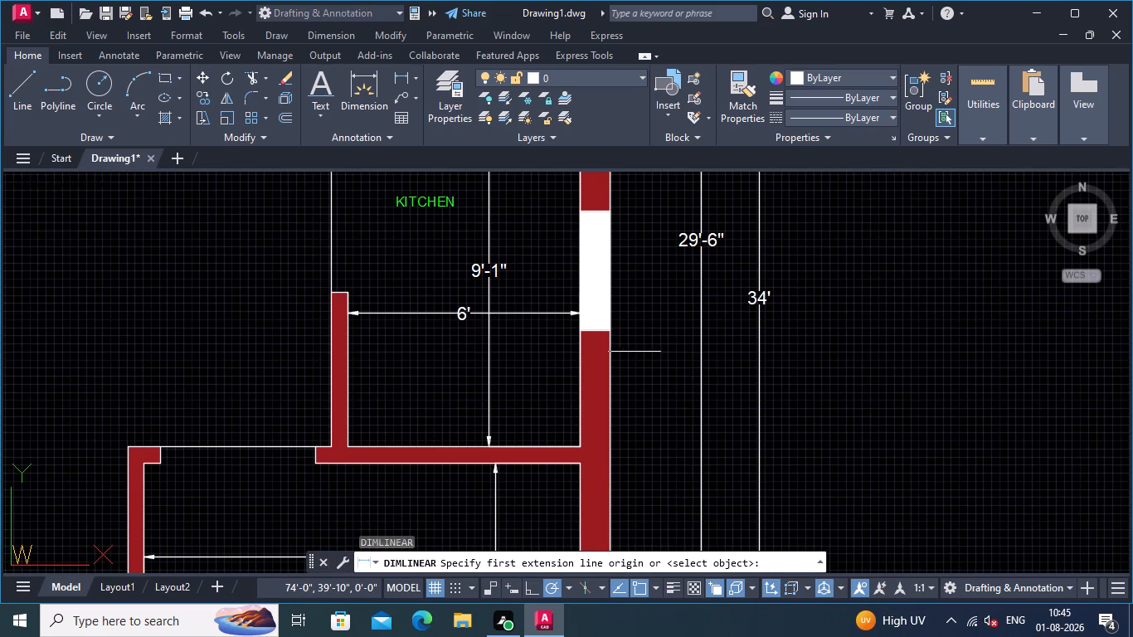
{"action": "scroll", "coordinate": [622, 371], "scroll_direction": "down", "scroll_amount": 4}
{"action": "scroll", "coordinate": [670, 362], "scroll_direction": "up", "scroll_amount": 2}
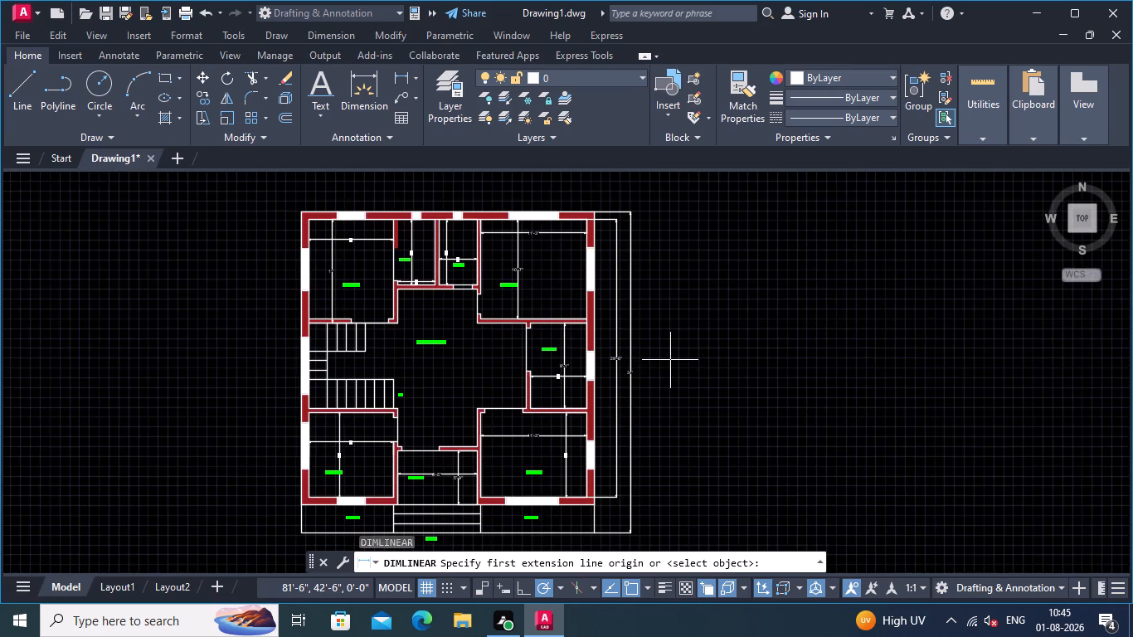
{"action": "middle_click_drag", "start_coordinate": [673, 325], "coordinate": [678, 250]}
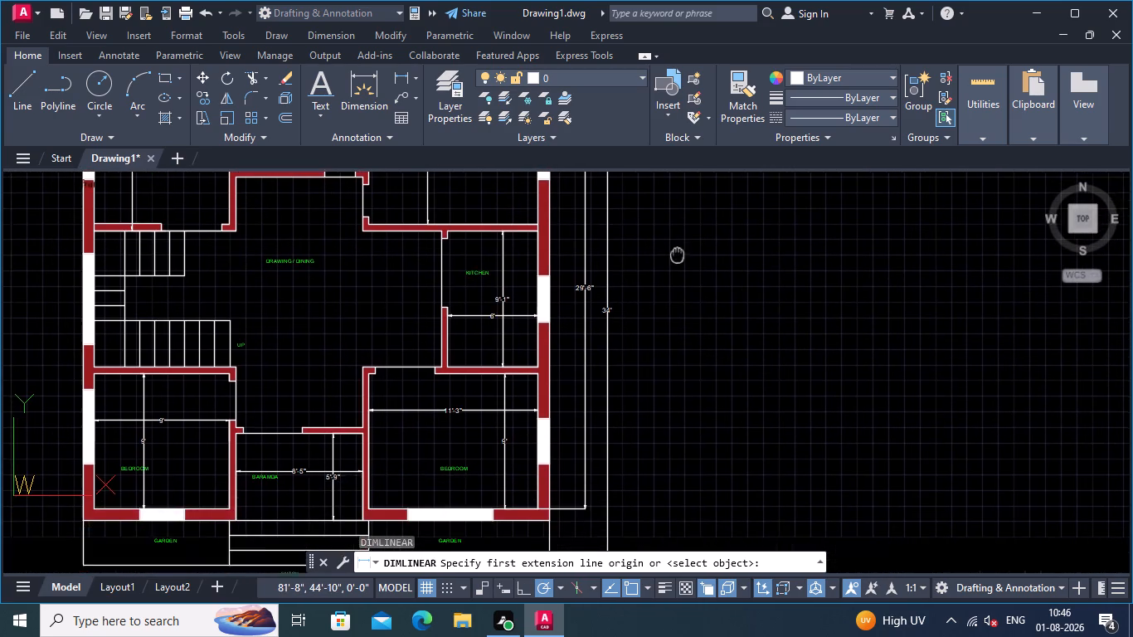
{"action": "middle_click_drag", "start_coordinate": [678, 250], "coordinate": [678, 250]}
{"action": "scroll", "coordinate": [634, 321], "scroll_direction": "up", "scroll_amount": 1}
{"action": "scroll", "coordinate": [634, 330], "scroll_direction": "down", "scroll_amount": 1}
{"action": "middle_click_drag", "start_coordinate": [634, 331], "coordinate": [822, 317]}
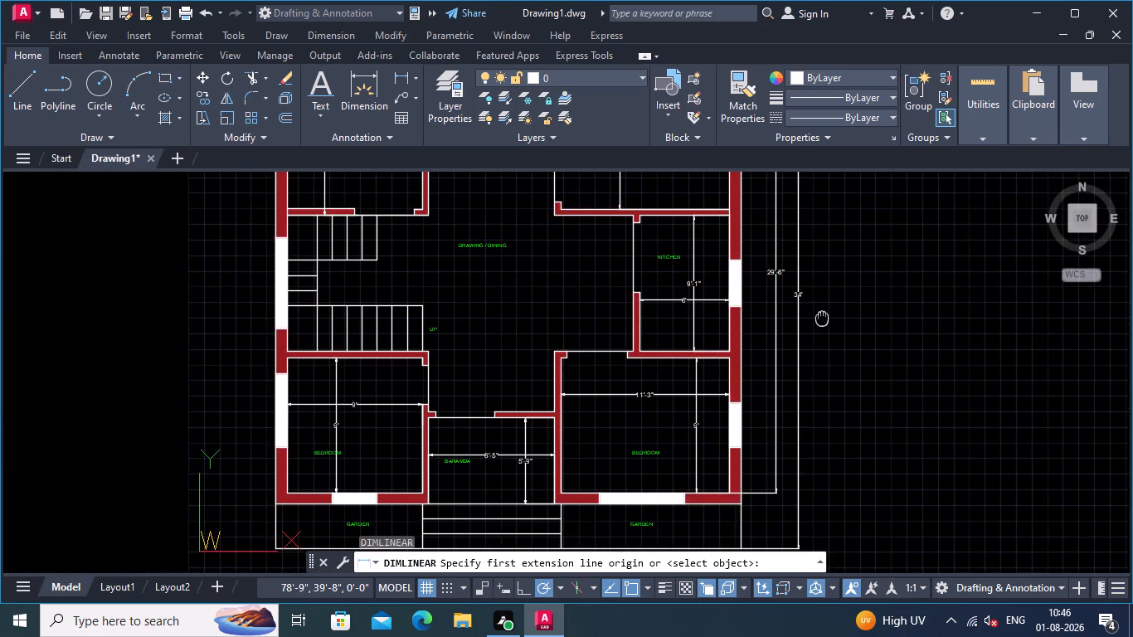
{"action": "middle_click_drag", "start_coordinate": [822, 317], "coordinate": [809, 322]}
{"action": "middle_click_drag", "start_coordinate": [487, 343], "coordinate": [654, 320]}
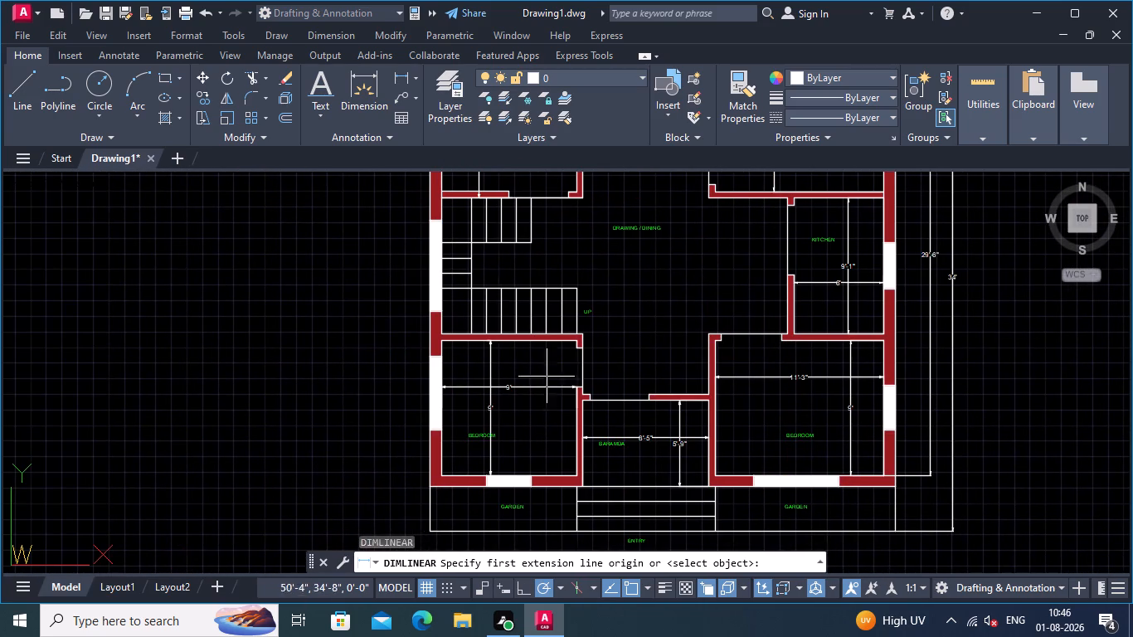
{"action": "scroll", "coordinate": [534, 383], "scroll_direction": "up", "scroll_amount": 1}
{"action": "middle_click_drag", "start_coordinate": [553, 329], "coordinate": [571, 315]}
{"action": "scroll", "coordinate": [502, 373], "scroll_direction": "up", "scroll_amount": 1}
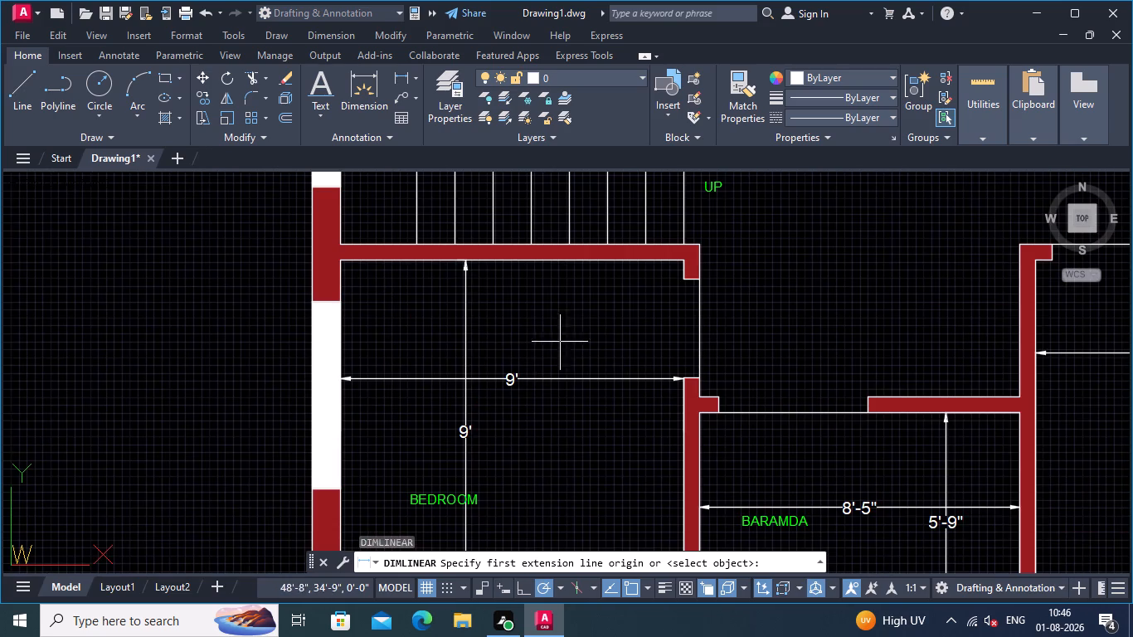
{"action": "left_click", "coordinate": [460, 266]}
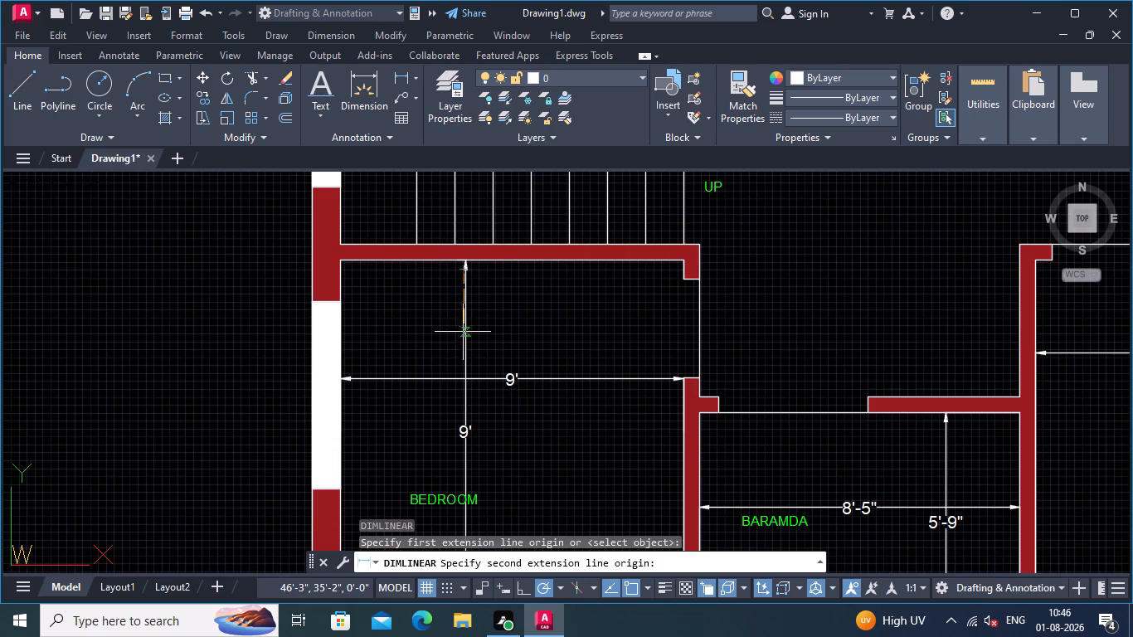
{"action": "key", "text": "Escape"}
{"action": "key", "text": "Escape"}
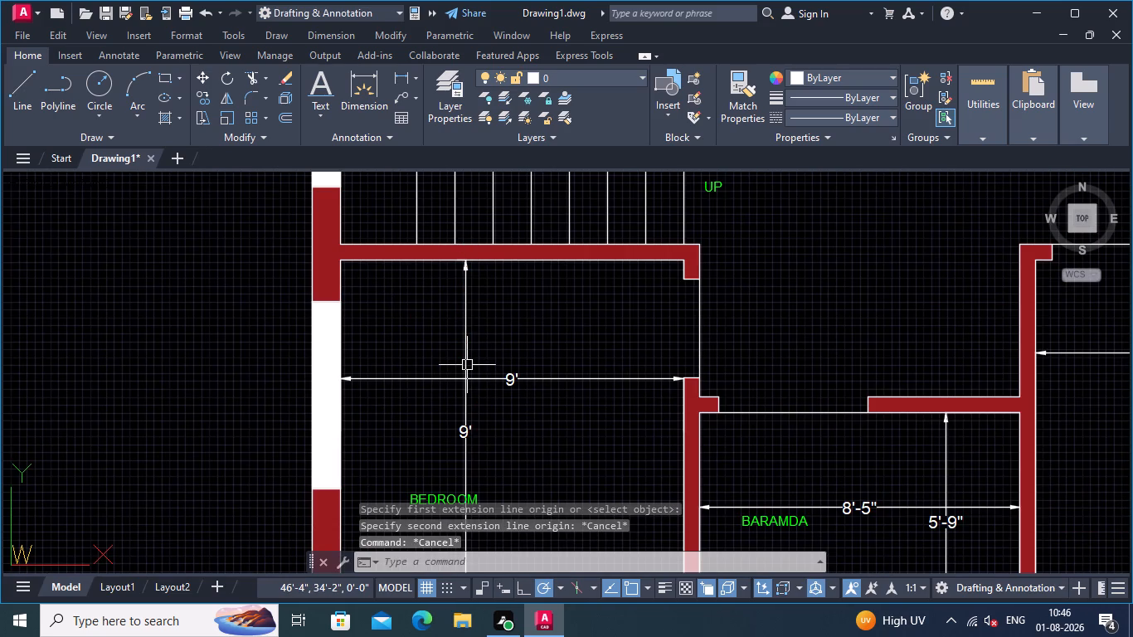
Change the colour of the vertical 9' dimension in the lower-left bedroom to purple 169,83,160.
{"action": "left_click", "coordinate": [467, 275]}
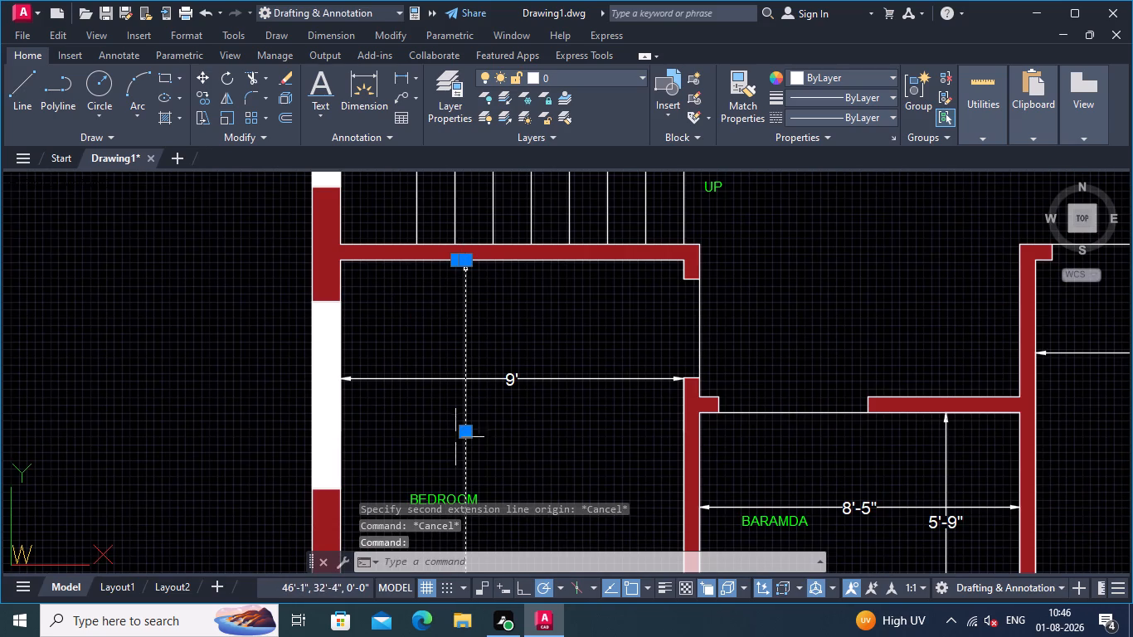
{"action": "middle_click_drag", "start_coordinate": [481, 445], "coordinate": [552, 264]}
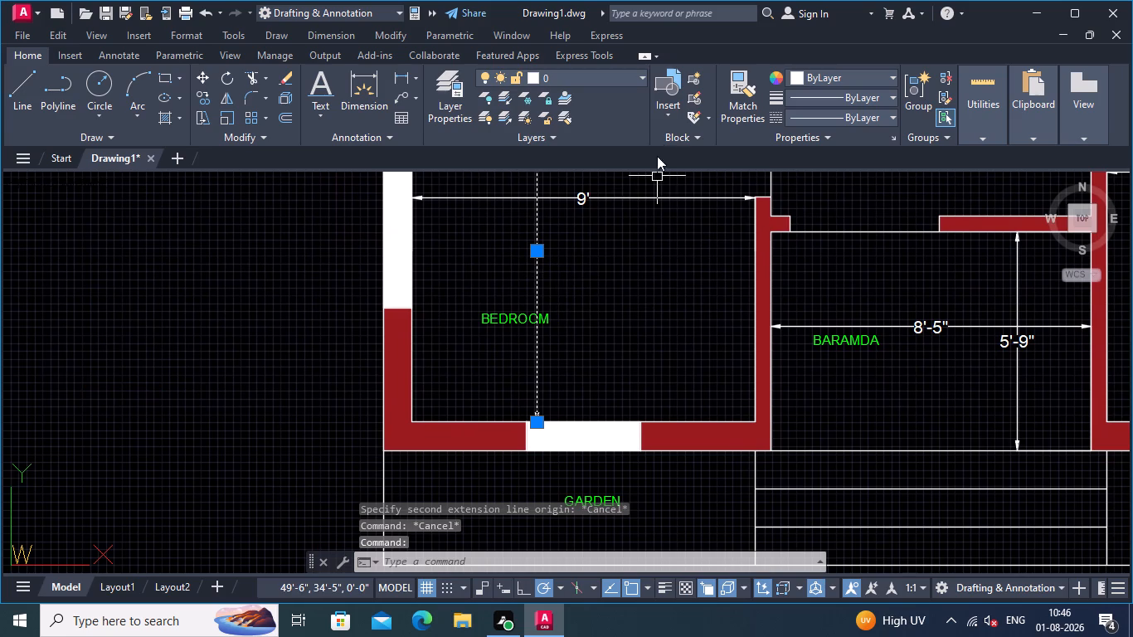
{"action": "left_click", "coordinate": [797, 76]}
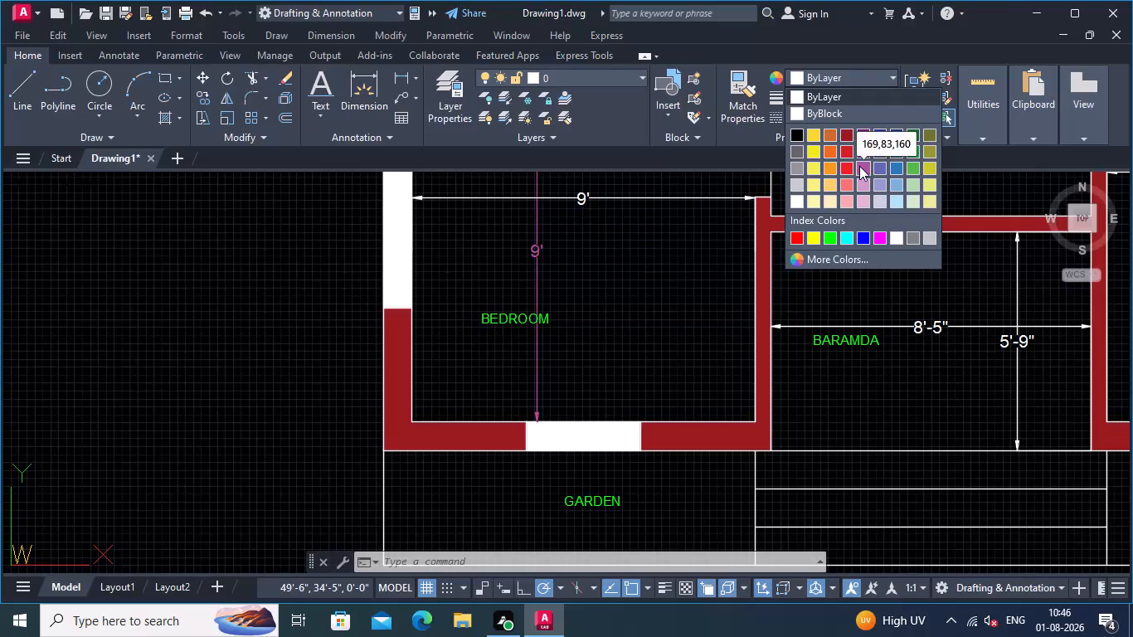
{"action": "left_click", "coordinate": [861, 166]}
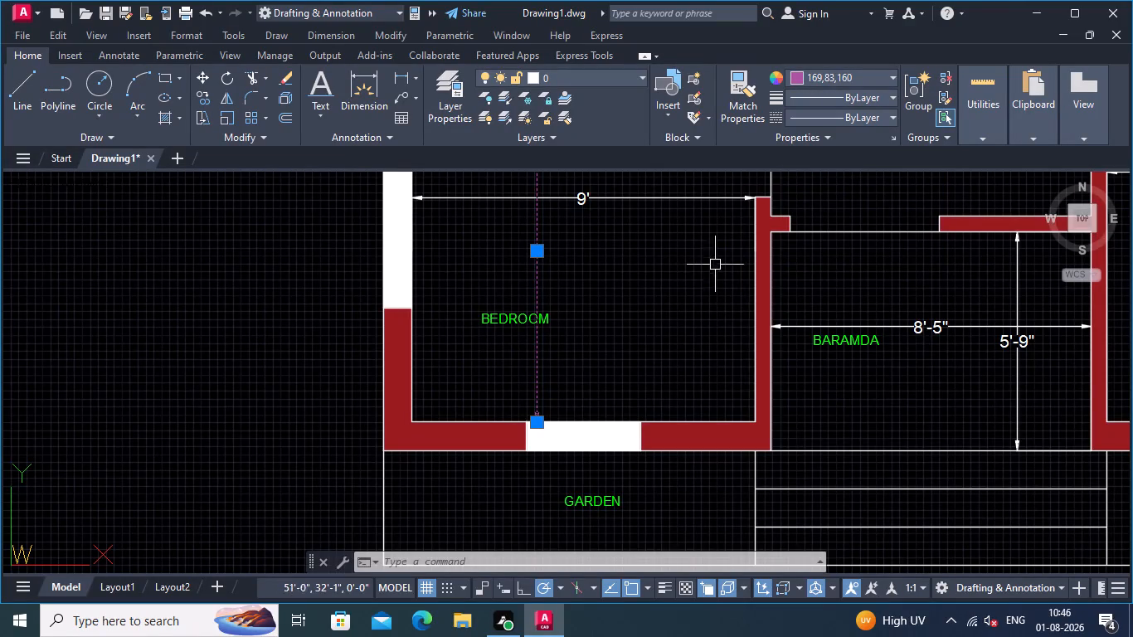
{"action": "key", "text": "Return"}
Match the vertical 9' dimension's purple properties onto the same bedroom's horizontal 9' dimension and the BARAMDA's 8'-5" and 5'-9" dimensions.
{"action": "left_click", "coordinate": [742, 78]}
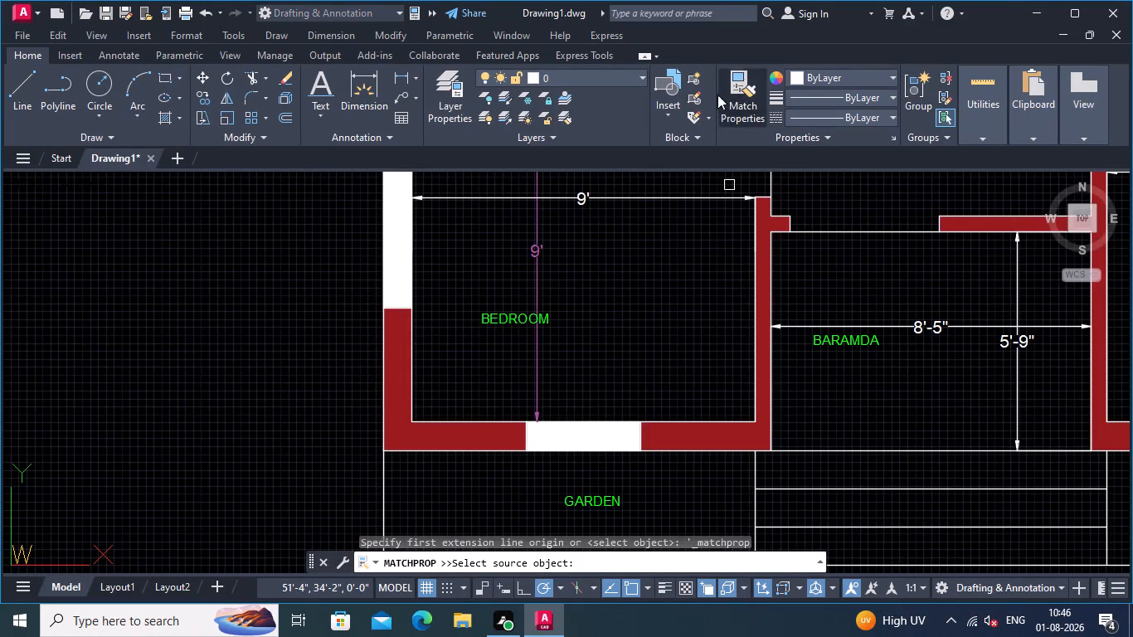
{"action": "left_click", "coordinate": [535, 260]}
{"action": "left_click", "coordinate": [622, 193]}
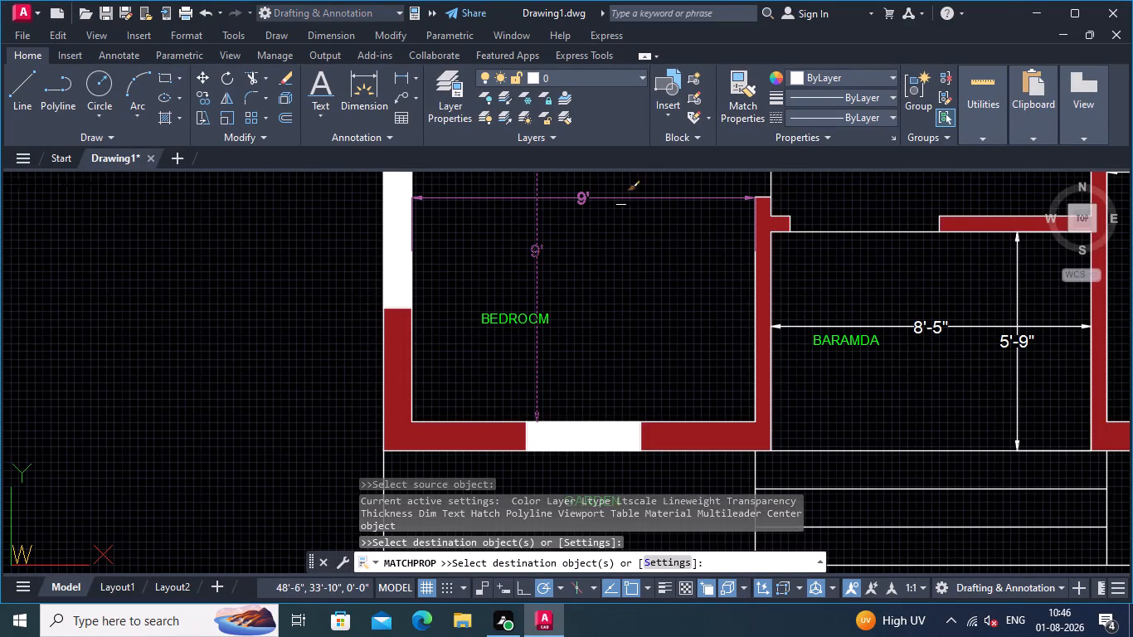
{"action": "middle_click_drag", "start_coordinate": [618, 244], "coordinate": [395, 344]}
{"action": "left_click", "coordinate": [695, 429]}
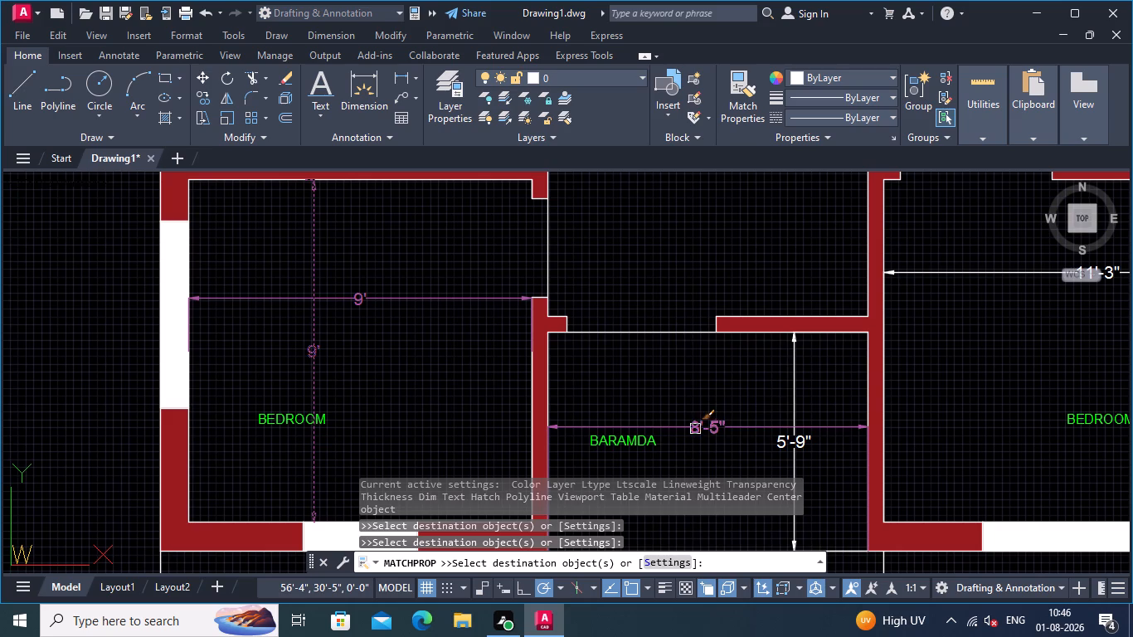
{"action": "left_click", "coordinate": [796, 377]}
Apply the matched purple properties to the 11'-3" and 9' dimensions in the lower-right bedroom.
{"action": "middle_click_drag", "start_coordinate": [721, 407], "coordinate": [612, 346]}
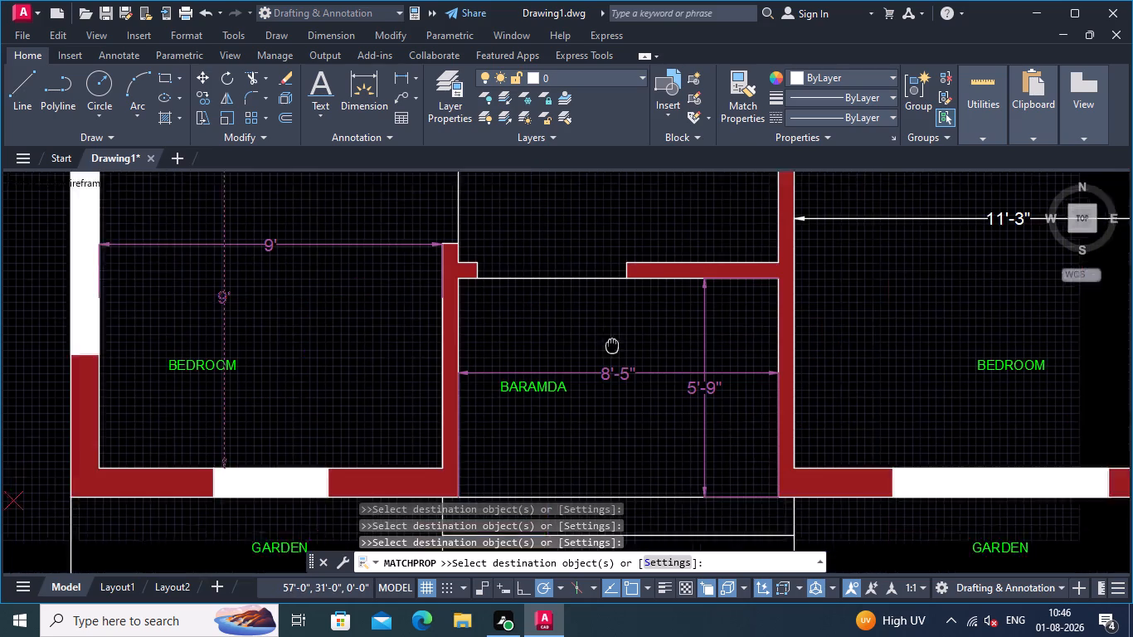
{"action": "middle_click_drag", "start_coordinate": [612, 346], "coordinate": [461, 320]}
{"action": "left_click", "coordinate": [849, 185]}
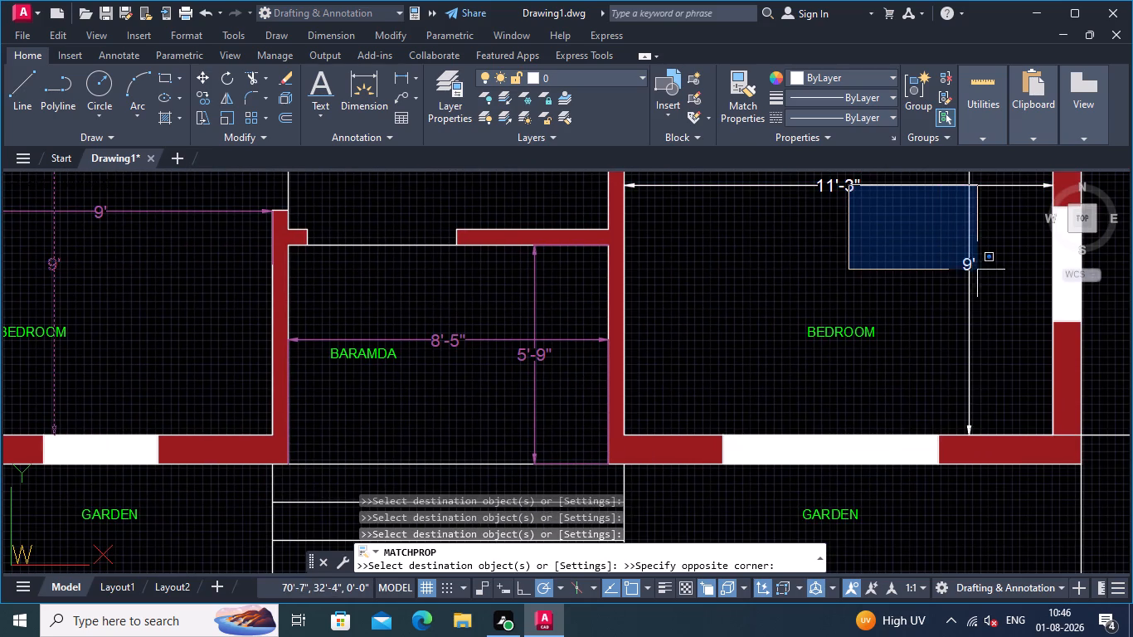
{"action": "left_click", "coordinate": [965, 269]}
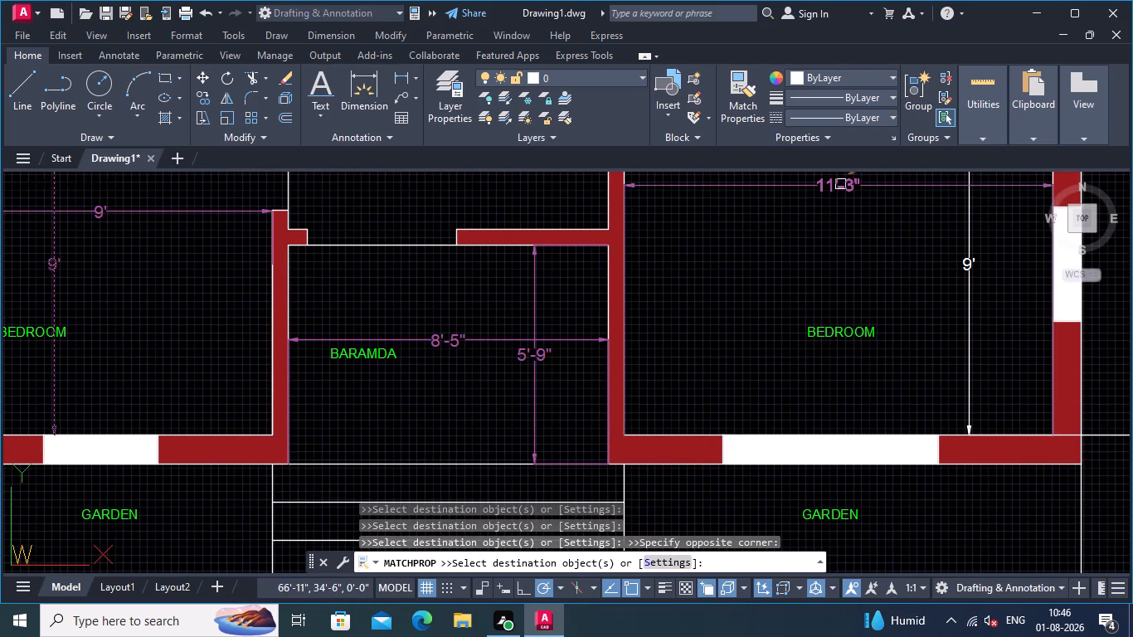
{"action": "left_click", "coordinate": [840, 184]}
{"action": "left_click", "coordinate": [980, 283]}
{"action": "left_click", "coordinate": [1004, 306]}
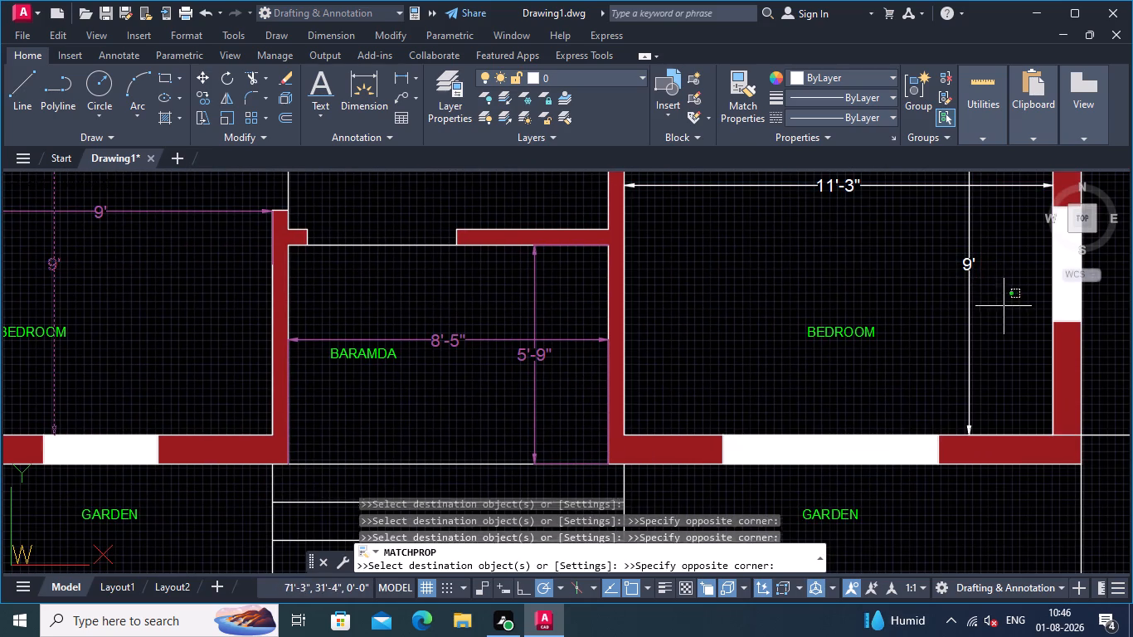
{"action": "left_click", "coordinate": [817, 176]}
Apply the matched purple properties to the kitchen's 6' and 9'-1" dimensions.
{"action": "scroll", "coordinate": [749, 279], "scroll_direction": "down", "scroll_amount": 1}
{"action": "middle_click_drag", "start_coordinate": [749, 280], "coordinate": [550, 327]}
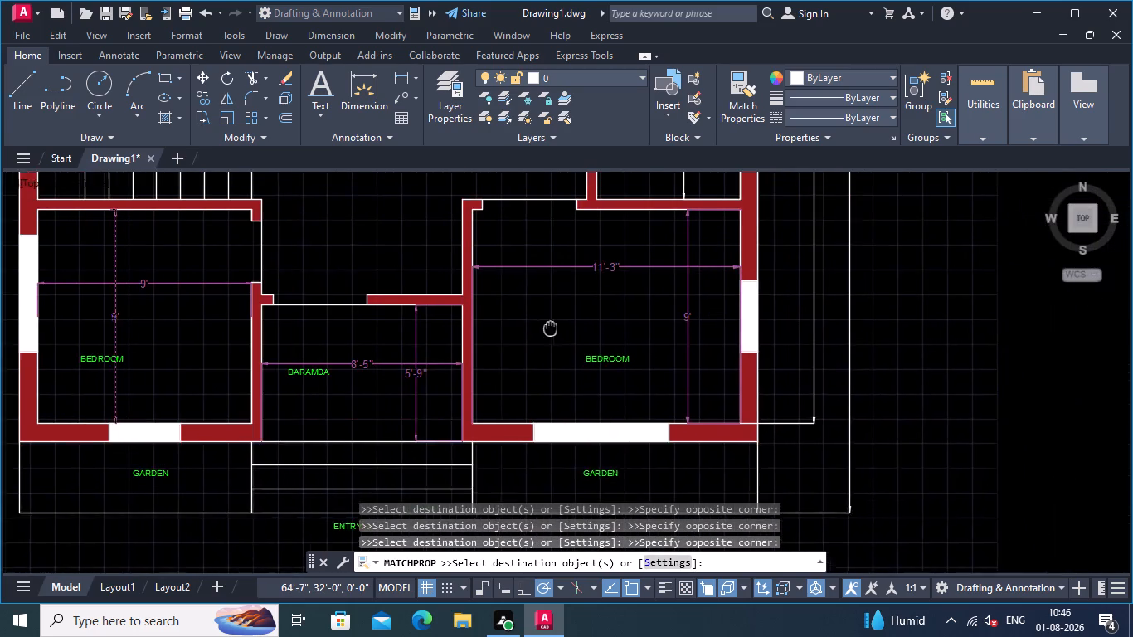
{"action": "middle_click_drag", "start_coordinate": [550, 327], "coordinate": [558, 391]}
{"action": "middle_click_drag", "start_coordinate": [659, 202], "coordinate": [611, 310]}
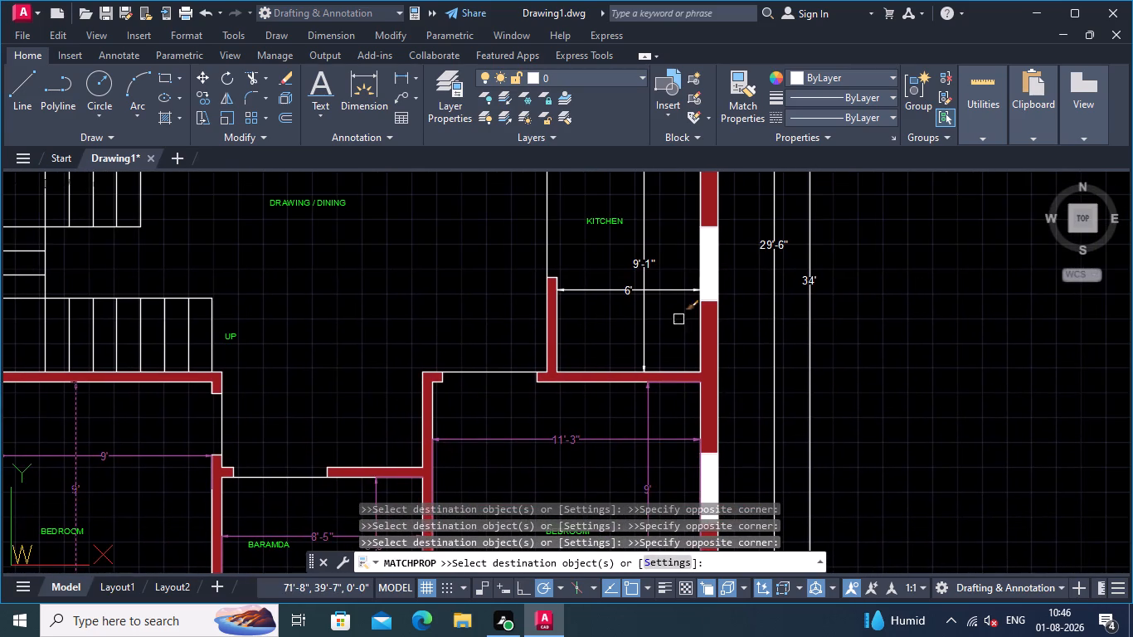
{"action": "left_click", "coordinate": [678, 322]}
{"action": "left_click", "coordinate": [614, 257]}
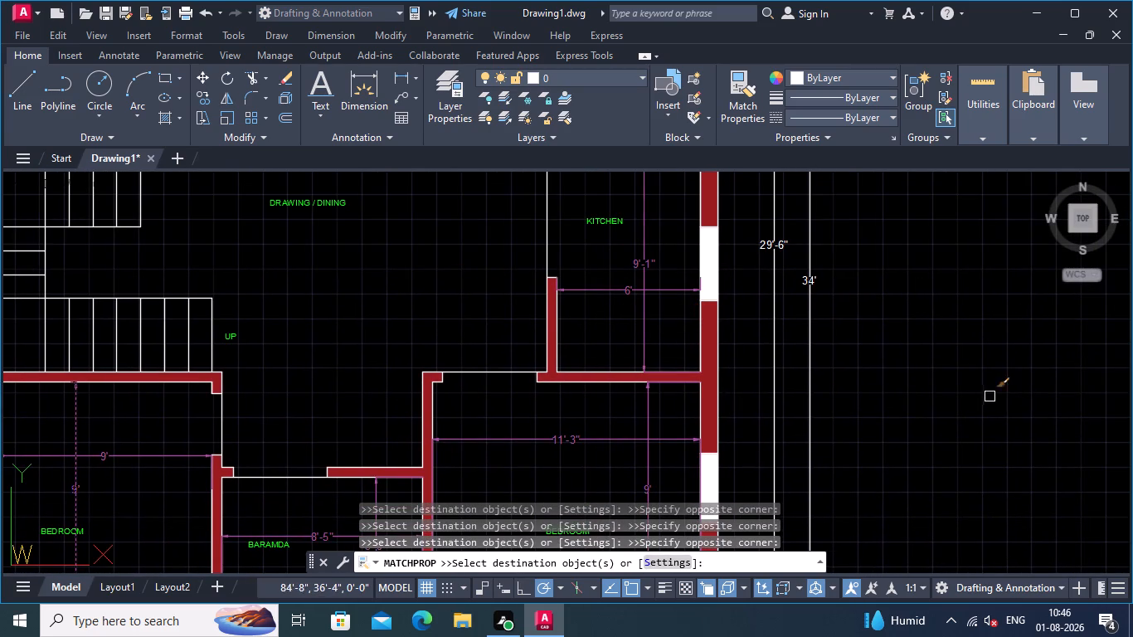
Apply the matched purple properties to the 29'-6" and 34' overall dimensions outside the right wall.
{"action": "left_click", "coordinate": [908, 416]}
{"action": "left_click", "coordinate": [756, 270]}
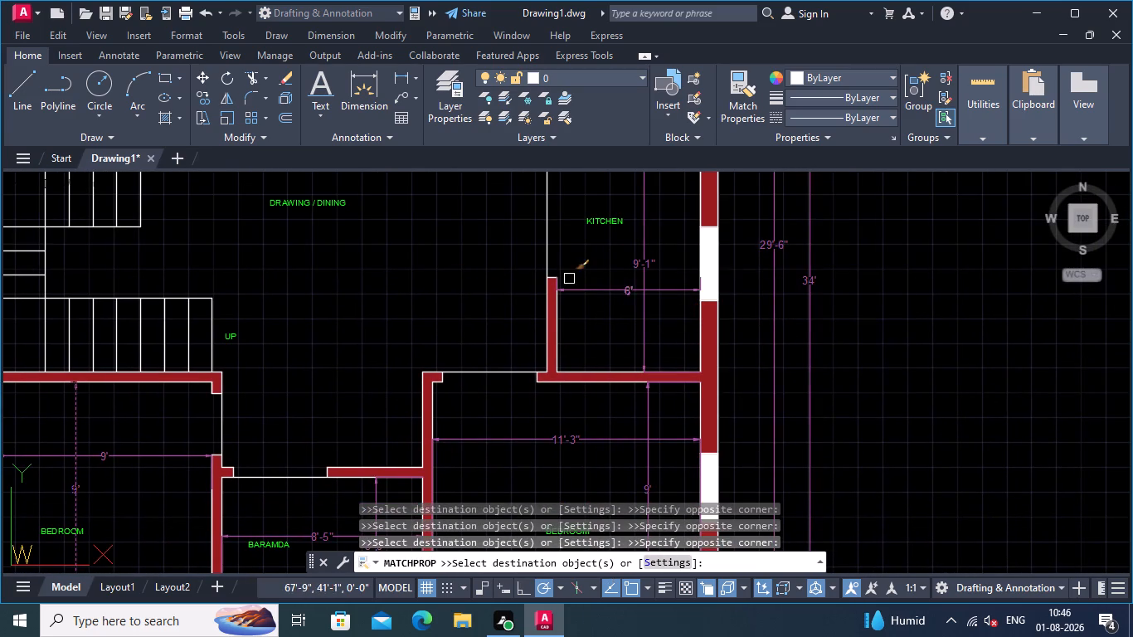
Apply the matched purple properties to the upper-right bedroom's 11'-3" and 10'-7" dimensions and its BEDROOM label.
{"action": "scroll", "coordinate": [444, 263], "scroll_direction": "down", "scroll_amount": 2}
{"action": "middle_click_drag", "start_coordinate": [426, 272], "coordinate": [698, 431]}
{"action": "scroll", "coordinate": [769, 329], "scroll_direction": "up", "scroll_amount": 1}
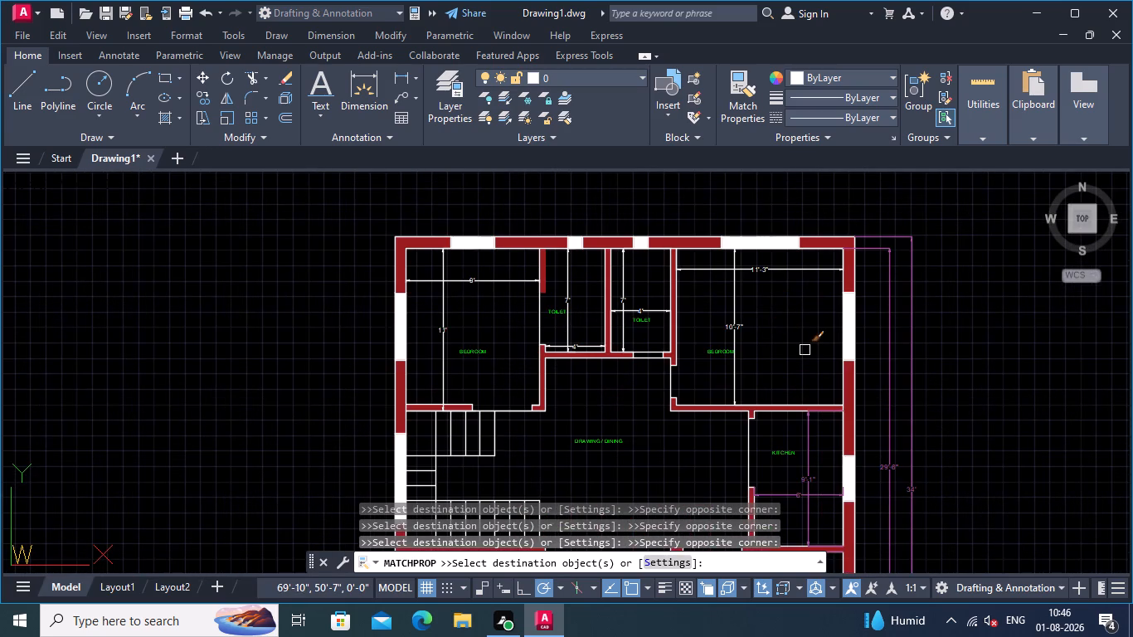
{"action": "left_click", "coordinate": [800, 350]}
{"action": "left_click", "coordinate": [727, 265]}
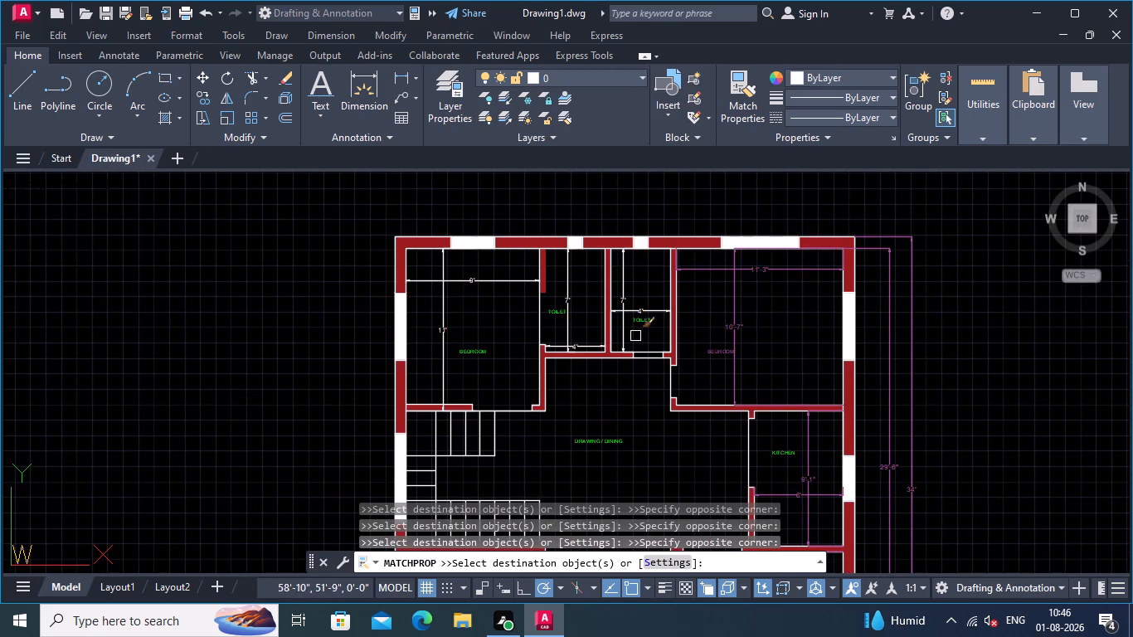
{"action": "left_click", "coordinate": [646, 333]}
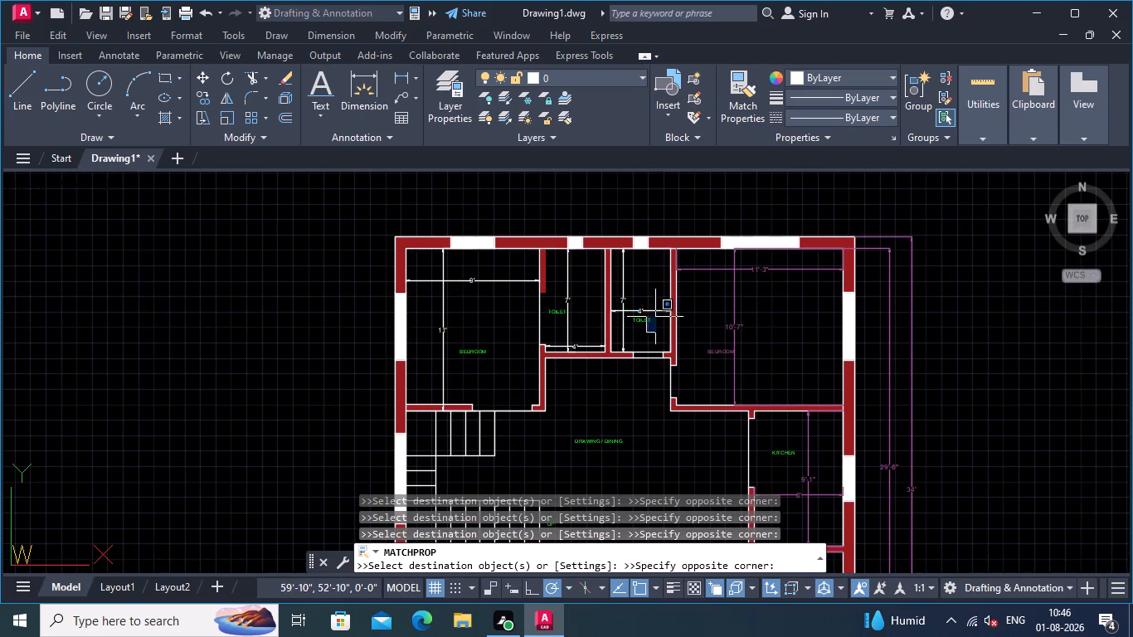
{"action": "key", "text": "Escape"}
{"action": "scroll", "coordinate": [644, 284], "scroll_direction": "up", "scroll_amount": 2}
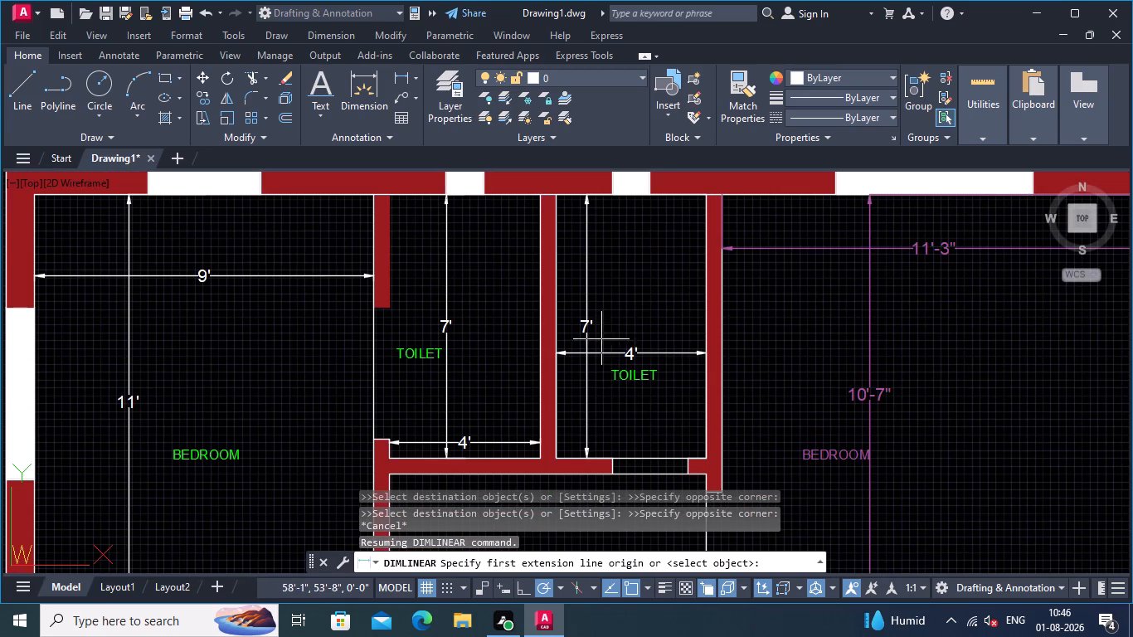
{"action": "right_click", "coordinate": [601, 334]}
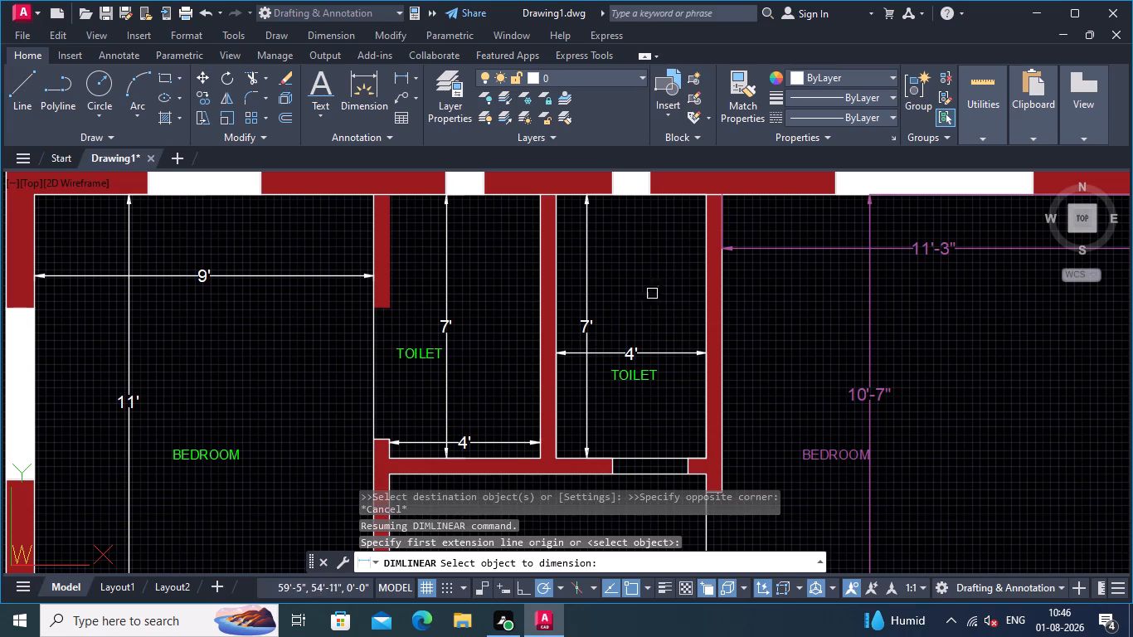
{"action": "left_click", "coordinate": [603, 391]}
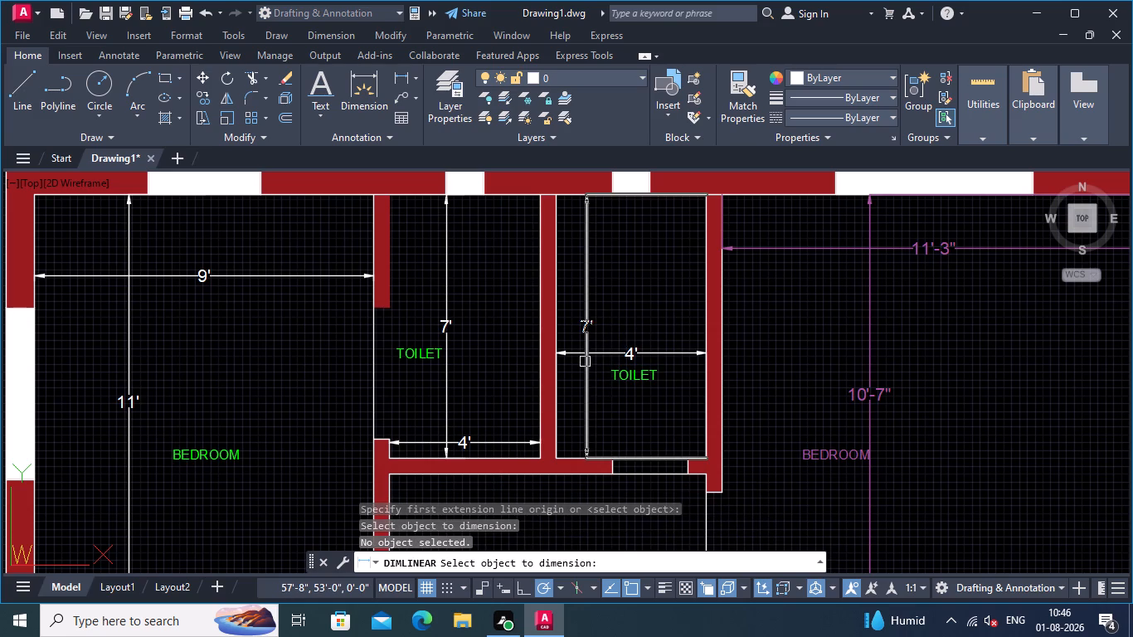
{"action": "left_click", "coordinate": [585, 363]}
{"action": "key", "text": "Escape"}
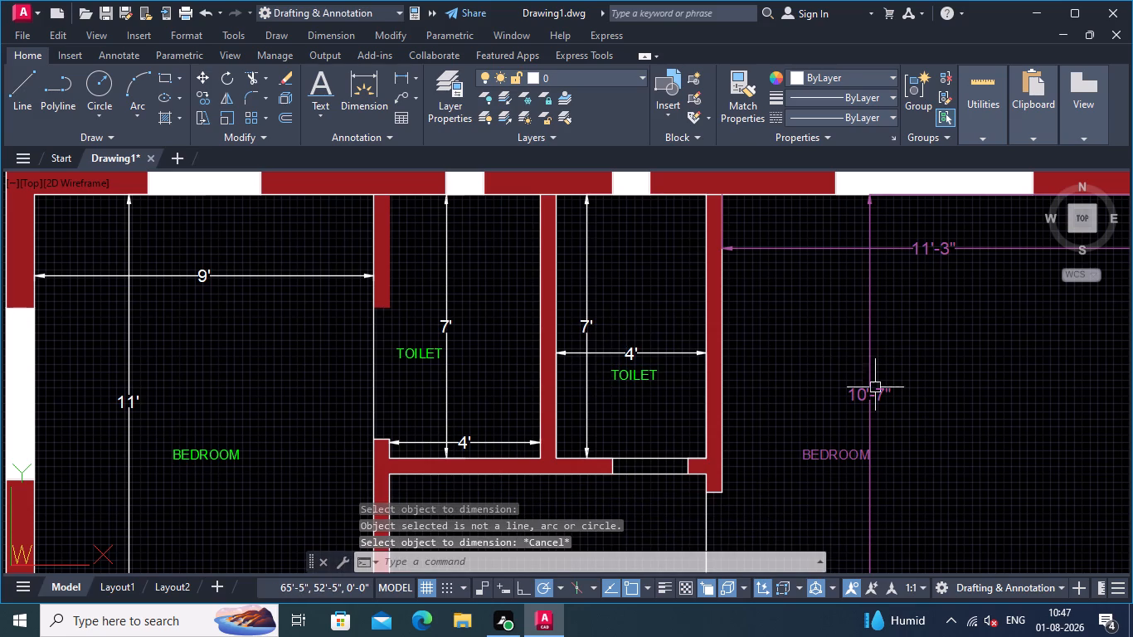
Match the upper-right bedroom's 10'-7" dimension properties onto the 7' and 4' dimensions in both toilets.
{"action": "left_click", "coordinate": [863, 398]}
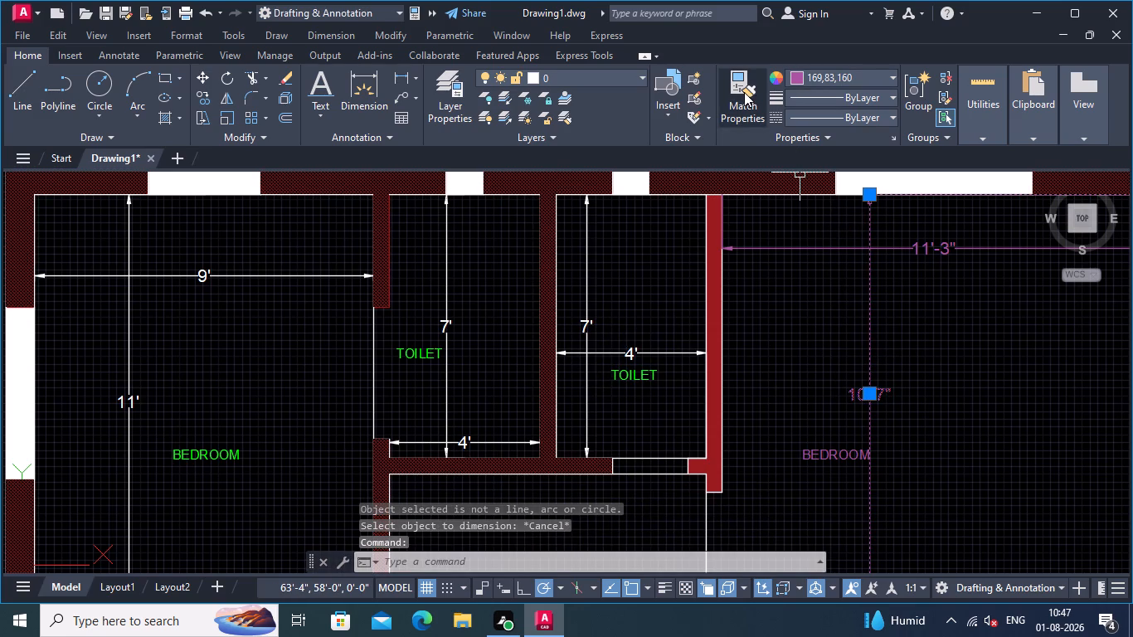
{"action": "left_click", "coordinate": [744, 92]}
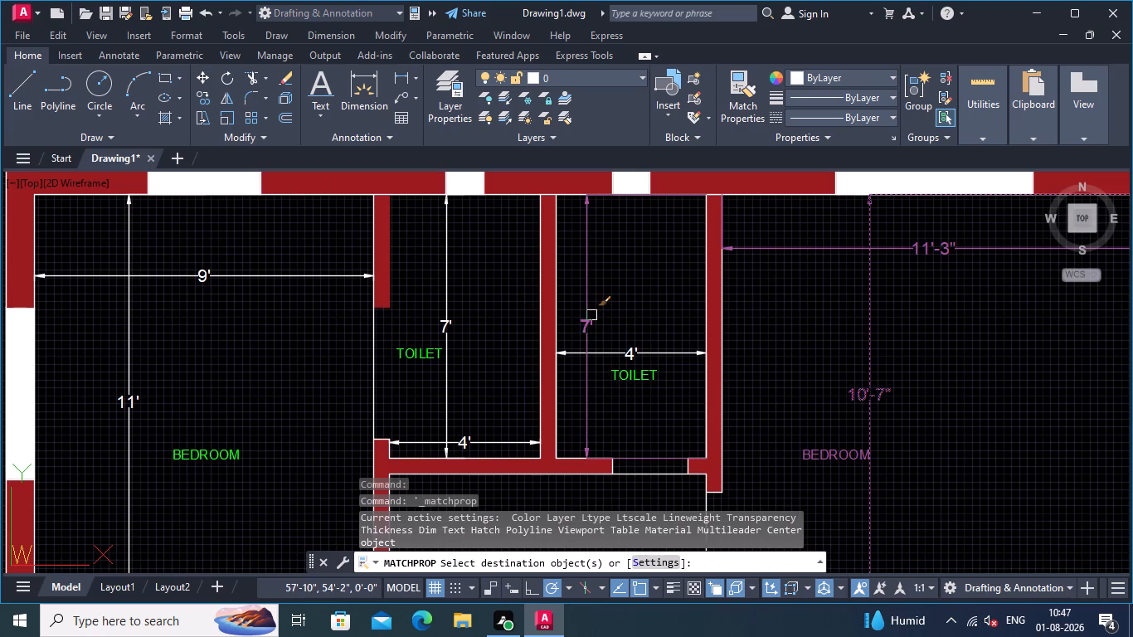
{"action": "left_click", "coordinate": [588, 309]}
{"action": "left_click", "coordinate": [601, 351]}
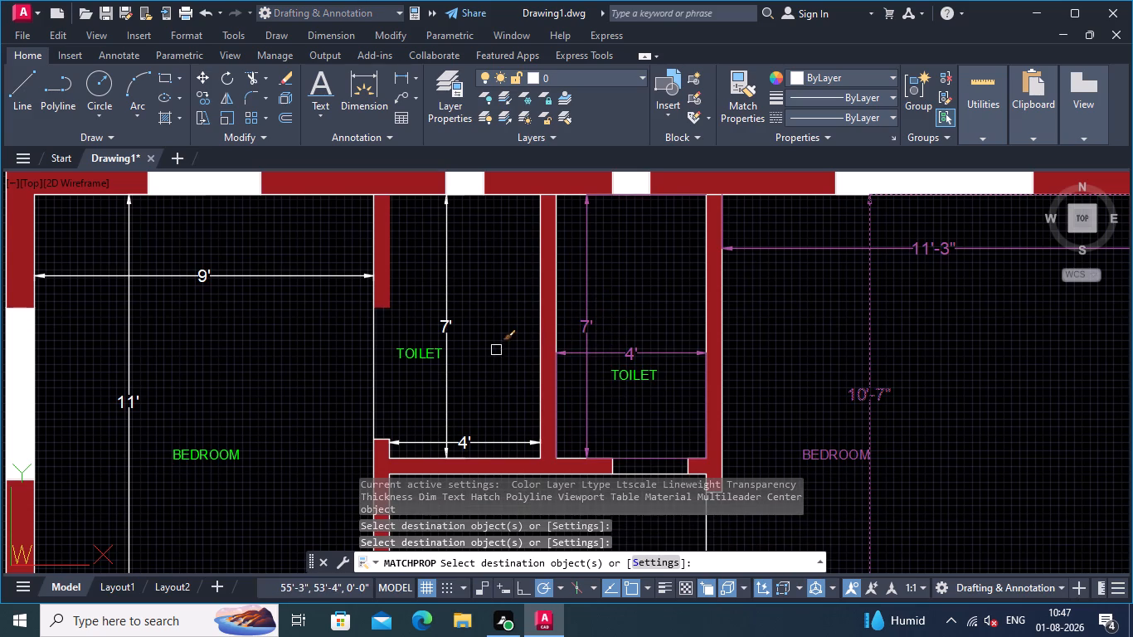
{"action": "middle_click_drag", "start_coordinate": [508, 410], "coordinate": [509, 292]}
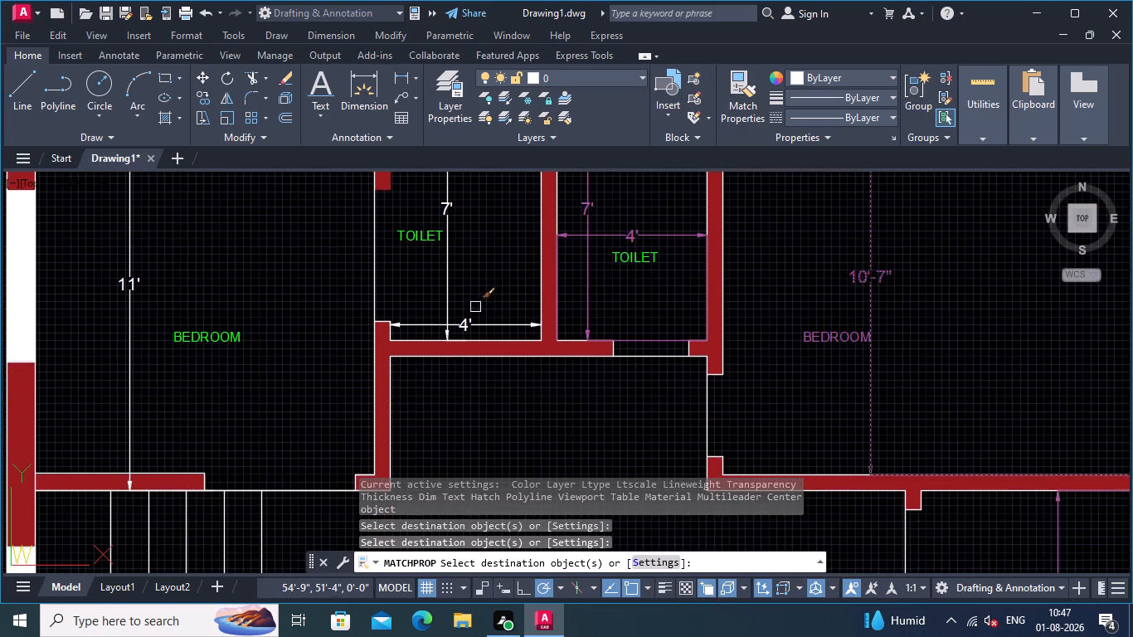
{"action": "scroll", "coordinate": [473, 309], "scroll_direction": "up", "scroll_amount": 3}
{"action": "left_click", "coordinate": [469, 386]}
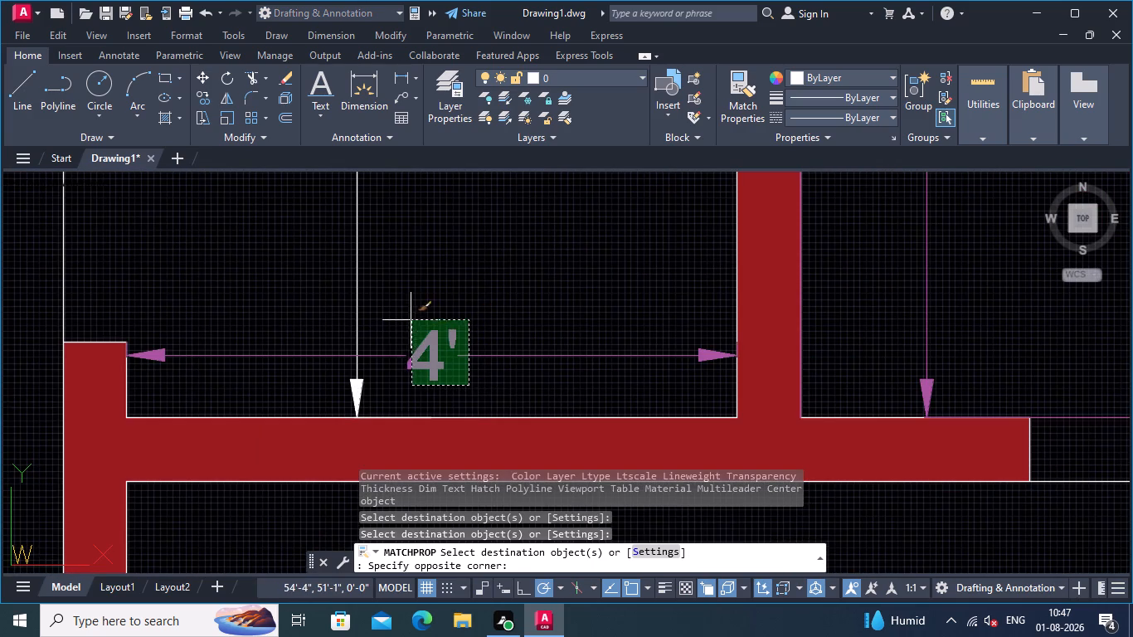
{"action": "left_click", "coordinate": [354, 314]}
Apply the matched purple properties to the 9' and 11' dimensions in the upper-left bedroom.
{"action": "scroll", "coordinate": [436, 314], "scroll_direction": "down", "scroll_amount": 1}
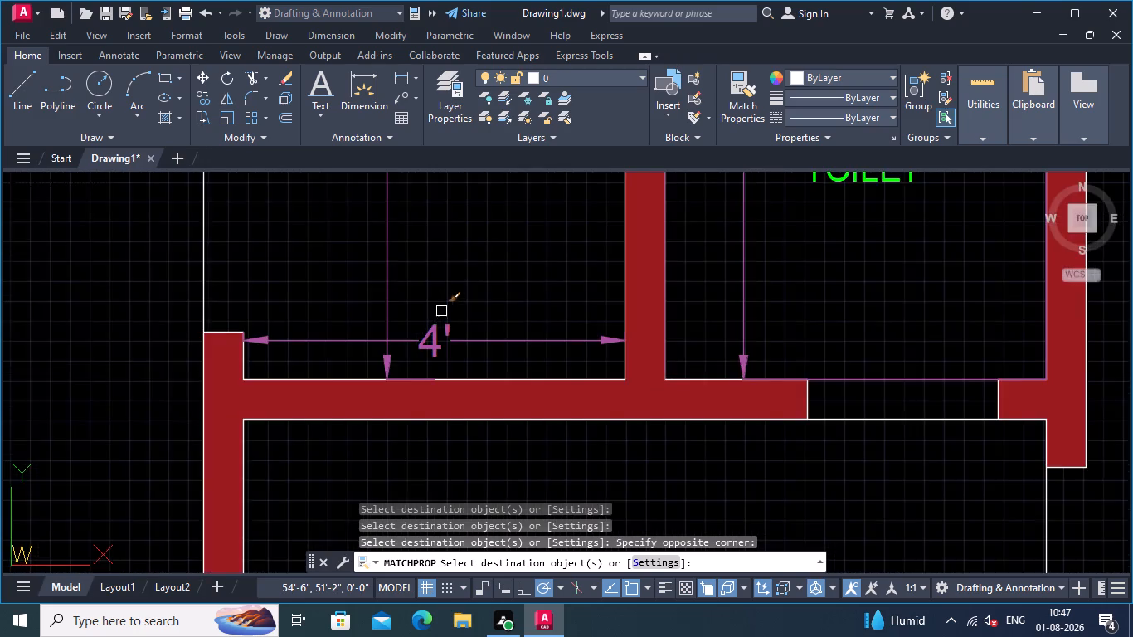
{"action": "middle_click_drag", "start_coordinate": [444, 311], "coordinate": [798, 341]}
{"action": "scroll", "coordinate": [717, 347], "scroll_direction": "down", "scroll_amount": 1}
{"action": "scroll", "coordinate": [533, 309], "scroll_direction": "down", "scroll_amount": 1}
{"action": "middle_click_drag", "start_coordinate": [409, 306], "coordinate": [633, 308]}
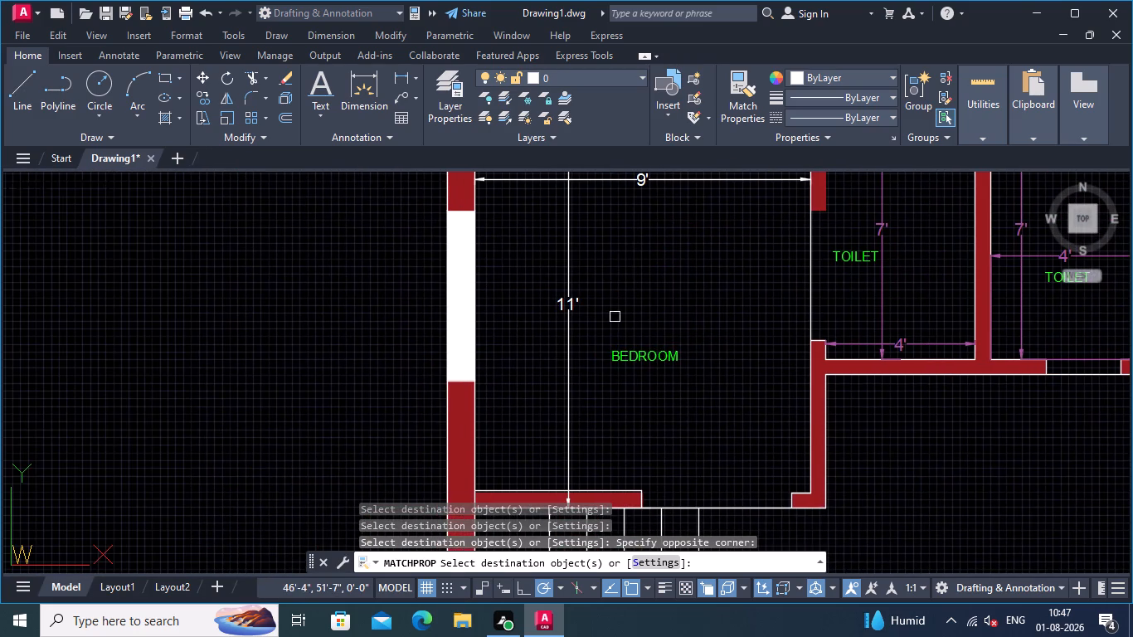
{"action": "middle_click_drag", "start_coordinate": [634, 287], "coordinate": [627, 375]}
{"action": "left_click_drag", "start_coordinate": [644, 336], "coordinate": [640, 328]}
{"action": "left_click", "coordinate": [538, 240]}
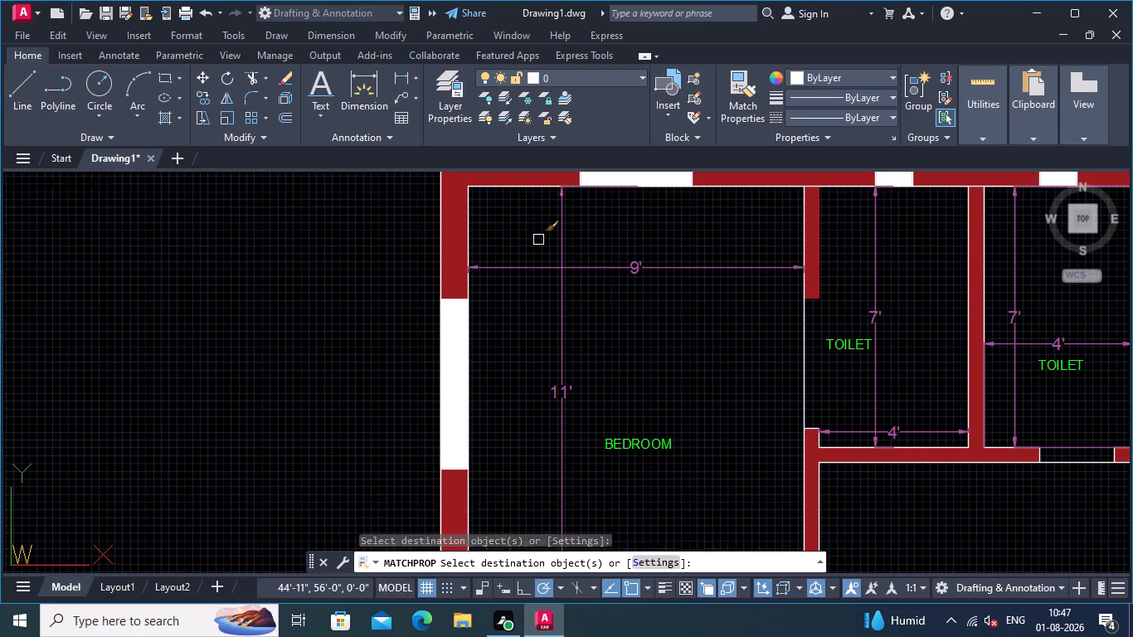
Check the staircase, lower rooms, garden and entry areas for dimensions not yet recoloured, and finish matching properties.
{"action": "scroll", "coordinate": [597, 282], "scroll_direction": "down", "scroll_amount": 2}
{"action": "middle_click_drag", "start_coordinate": [649, 345], "coordinate": [638, 216]}
{"action": "scroll", "coordinate": [673, 357], "scroll_direction": "up", "scroll_amount": 1}
{"action": "middle_click_drag", "start_coordinate": [688, 359], "coordinate": [721, 202]}
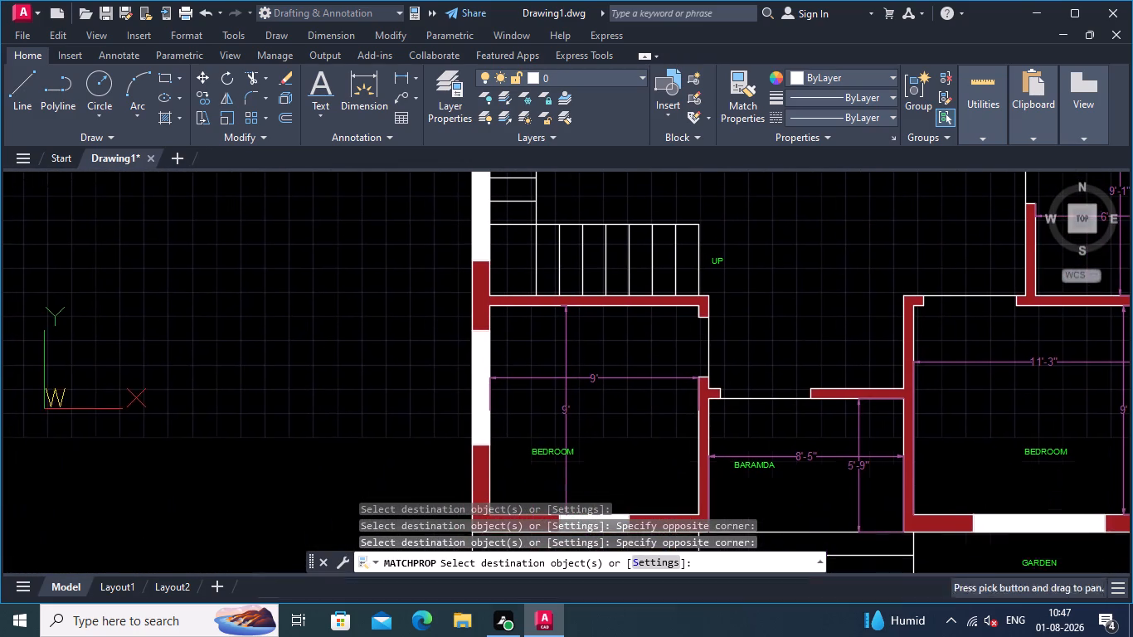
{"action": "middle_click_drag", "start_coordinate": [627, 411], "coordinate": [664, 214]}
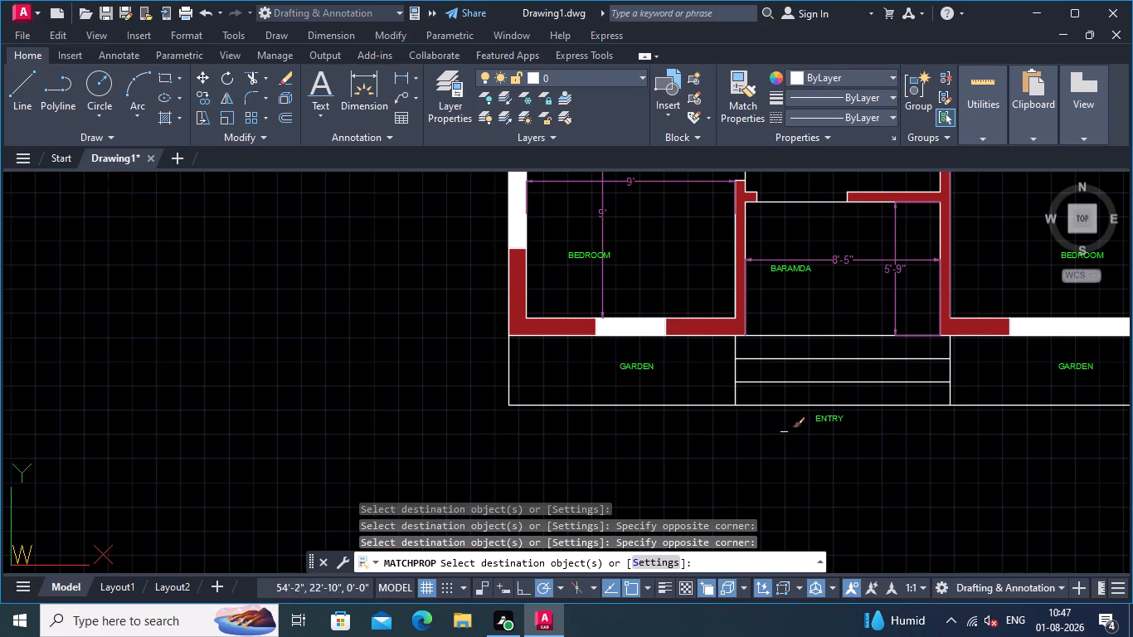
{"action": "scroll", "coordinate": [667, 256], "scroll_direction": "down", "scroll_amount": 1}
{"action": "middle_click_drag", "start_coordinate": [651, 259], "coordinate": [392, 412]}
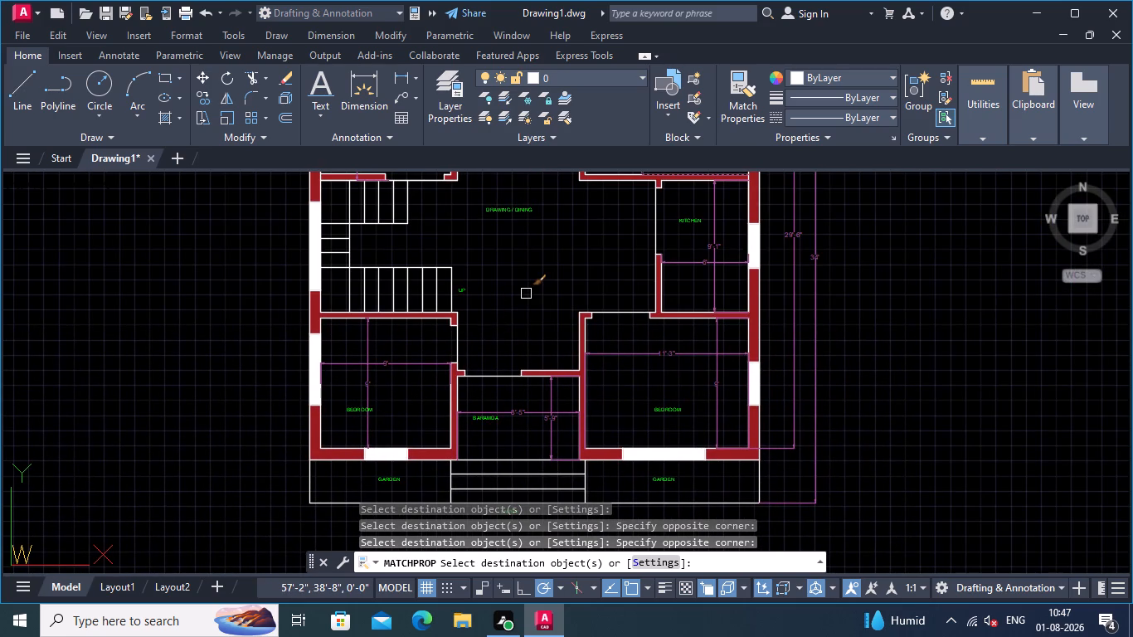
{"action": "key", "text": "Return"}
{"action": "middle_click_drag", "start_coordinate": [689, 374], "coordinate": [771, 316]}
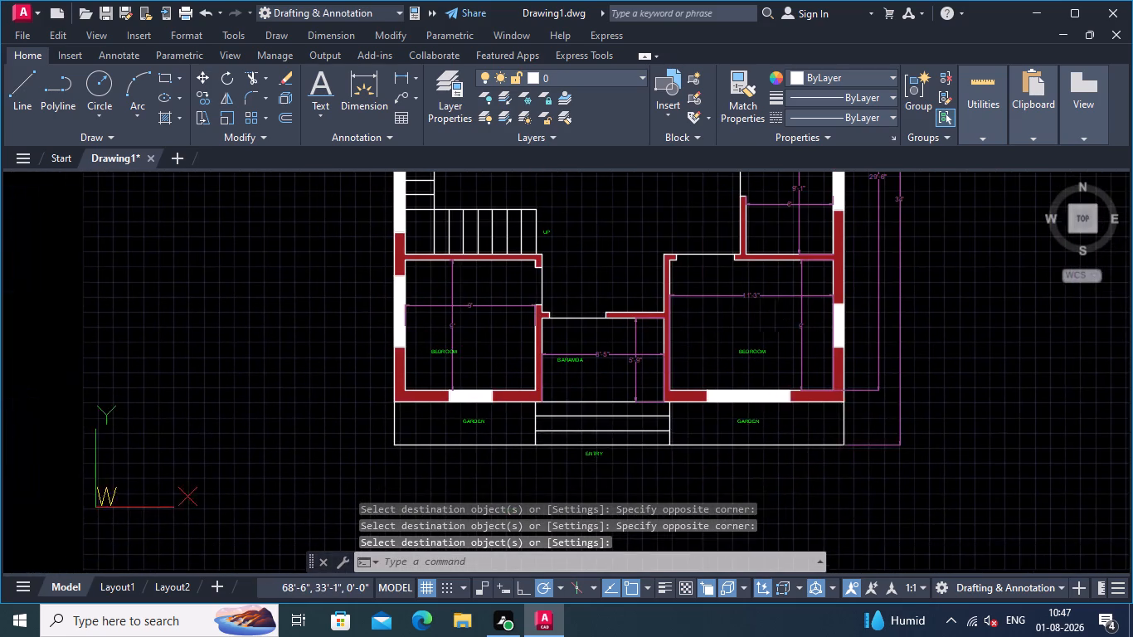
{"action": "scroll", "coordinate": [698, 342], "scroll_direction": "up", "scroll_amount": 1}
{"action": "middle_click_drag", "start_coordinate": [679, 351], "coordinate": [722, 309]}
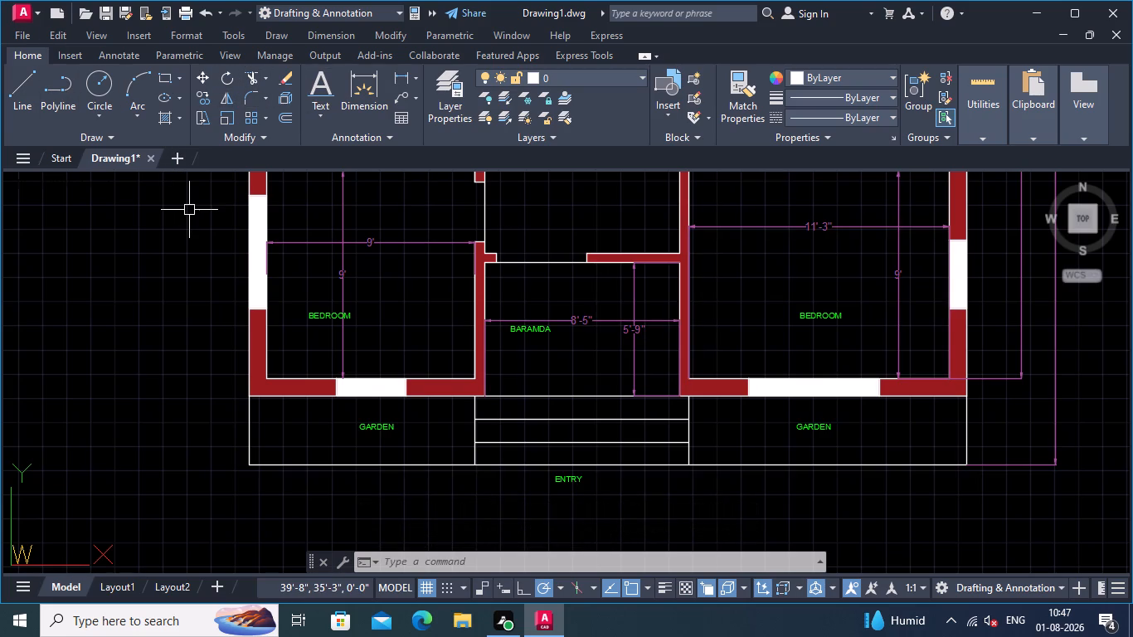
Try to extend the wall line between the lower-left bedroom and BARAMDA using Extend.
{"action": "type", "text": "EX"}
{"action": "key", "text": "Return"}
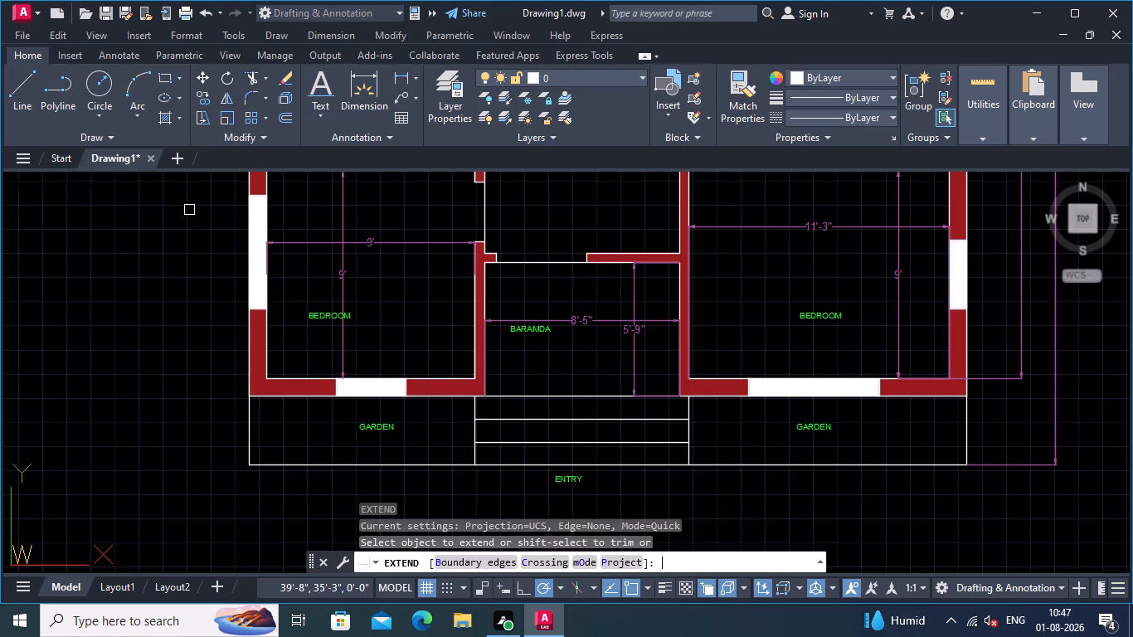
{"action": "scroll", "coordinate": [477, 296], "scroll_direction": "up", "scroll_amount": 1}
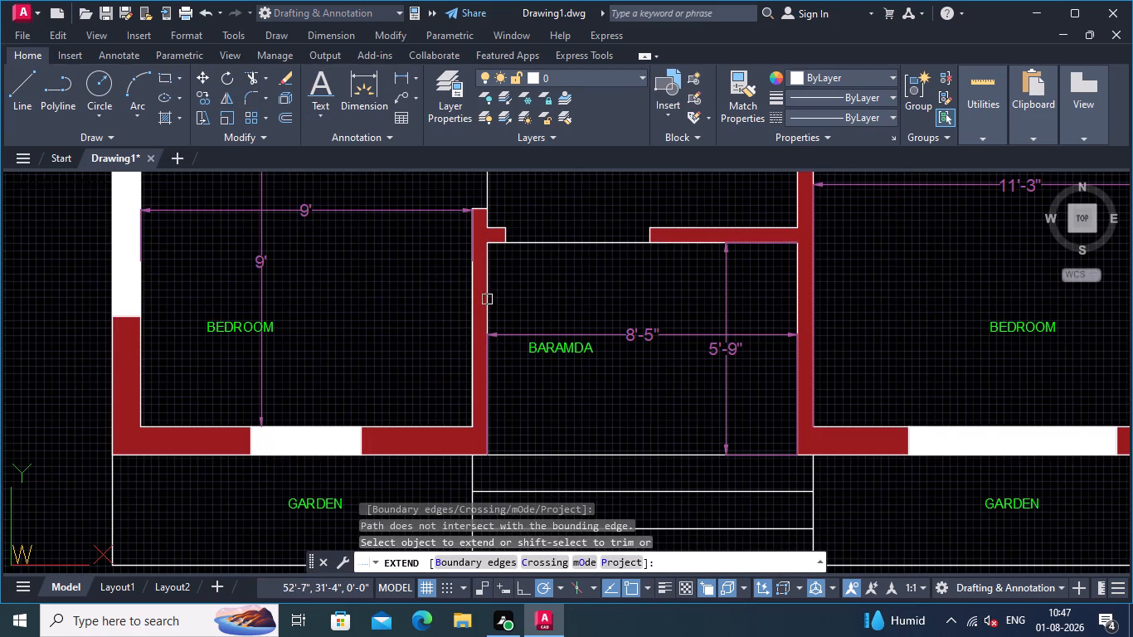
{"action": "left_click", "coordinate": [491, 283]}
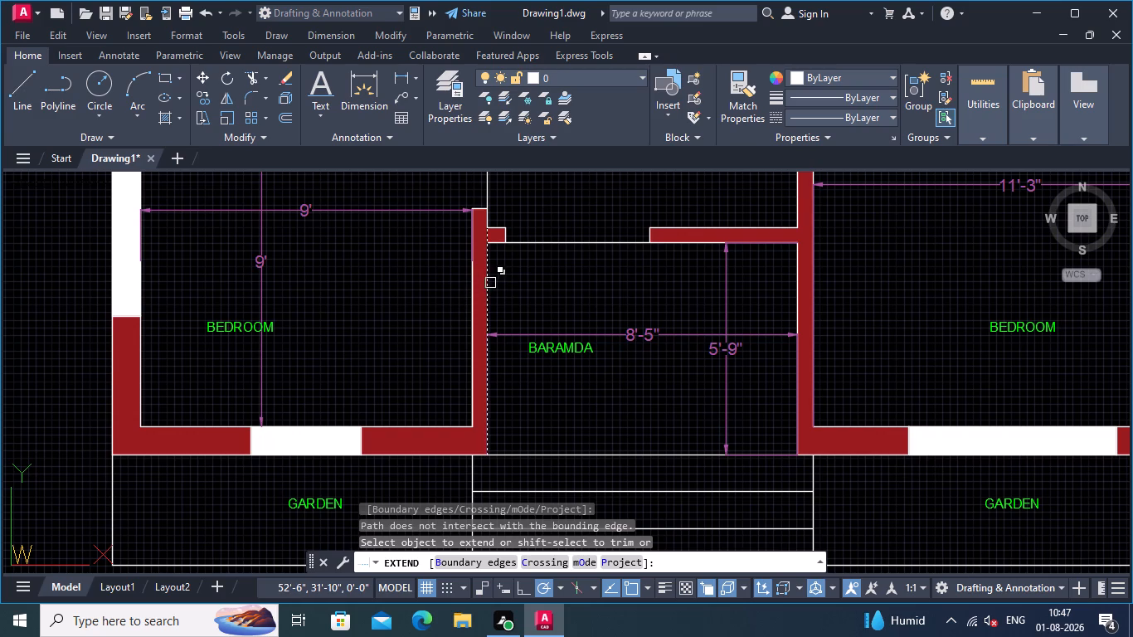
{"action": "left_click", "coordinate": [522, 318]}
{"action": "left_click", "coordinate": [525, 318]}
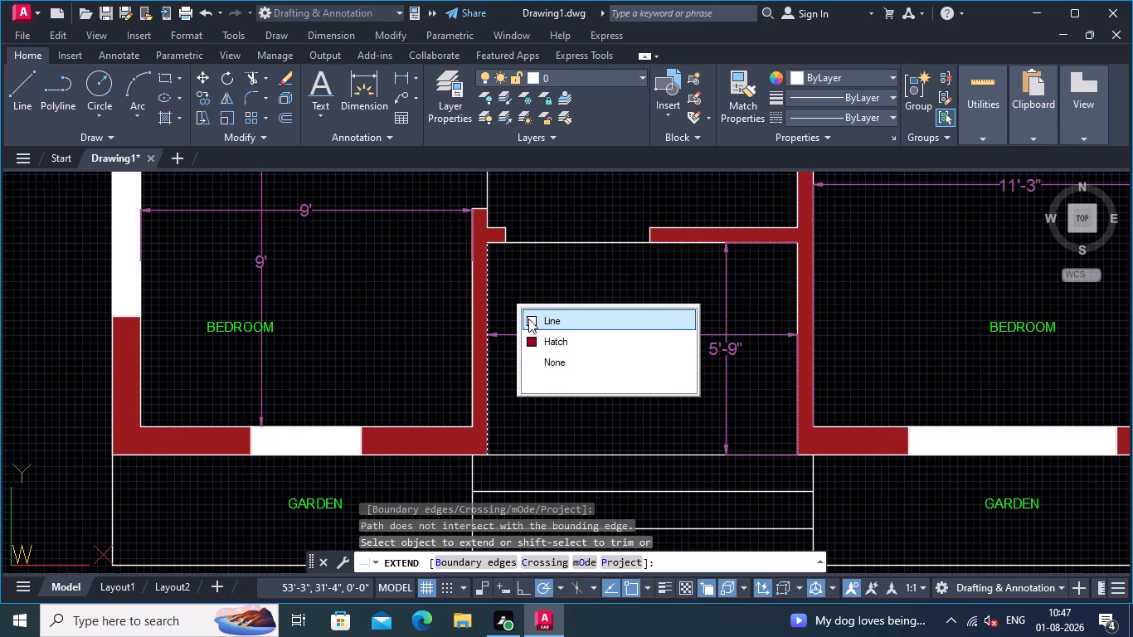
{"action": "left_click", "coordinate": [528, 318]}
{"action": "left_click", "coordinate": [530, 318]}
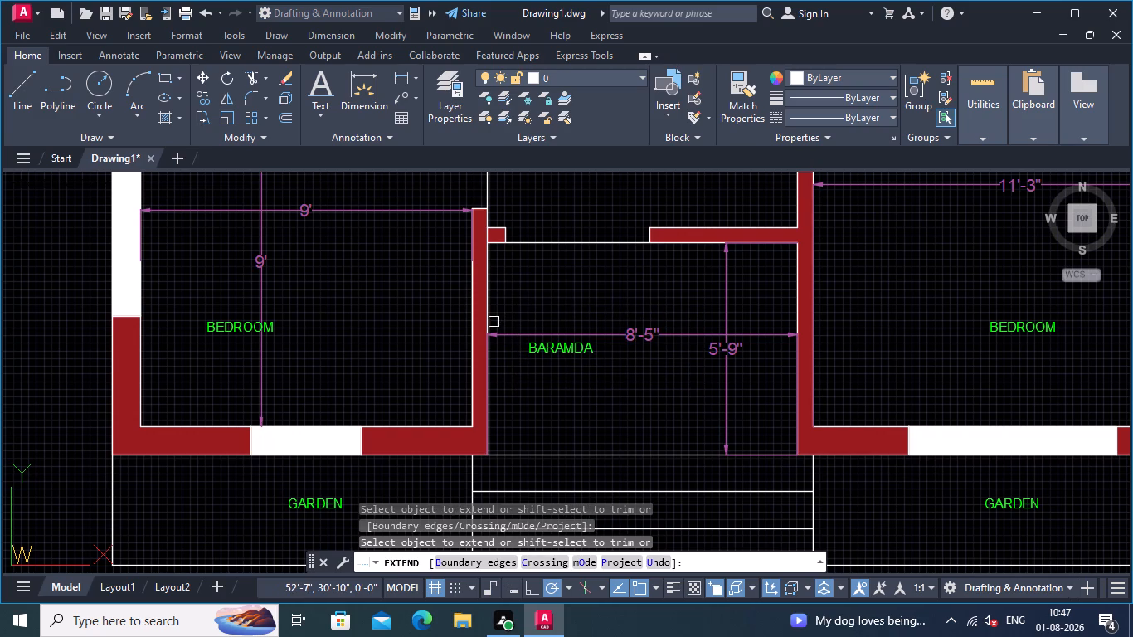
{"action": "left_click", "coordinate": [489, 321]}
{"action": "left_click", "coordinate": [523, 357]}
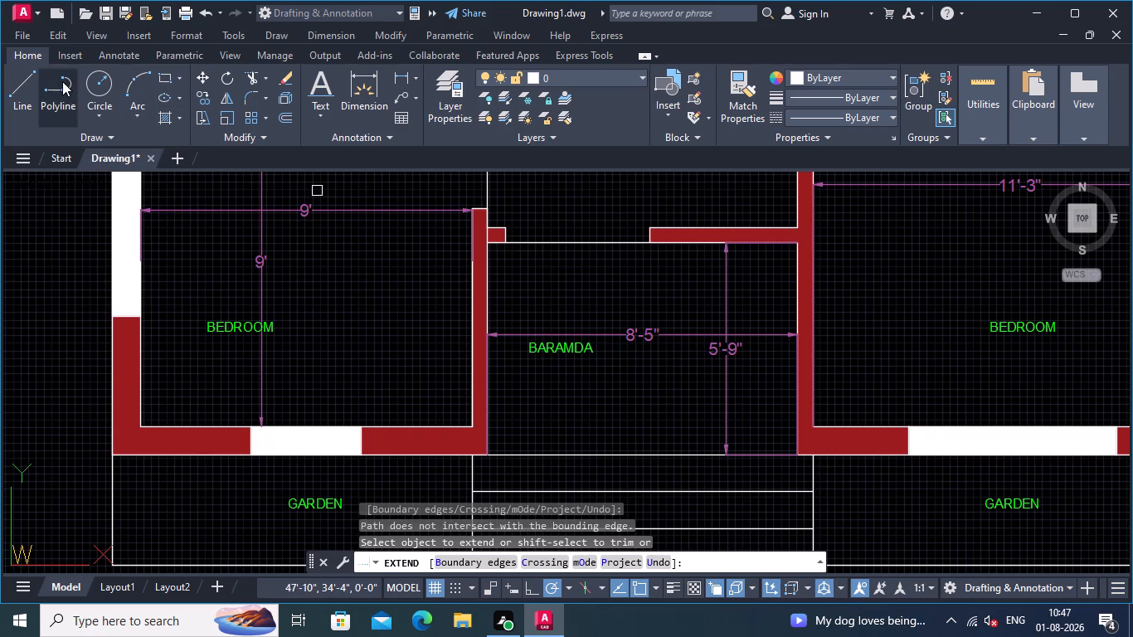
Draw a line along BARAMDA's left wall face from the 8'-5" dimension's left arrow down to the wall's bottom corner.
{"action": "left_click", "coordinate": [29, 73]}
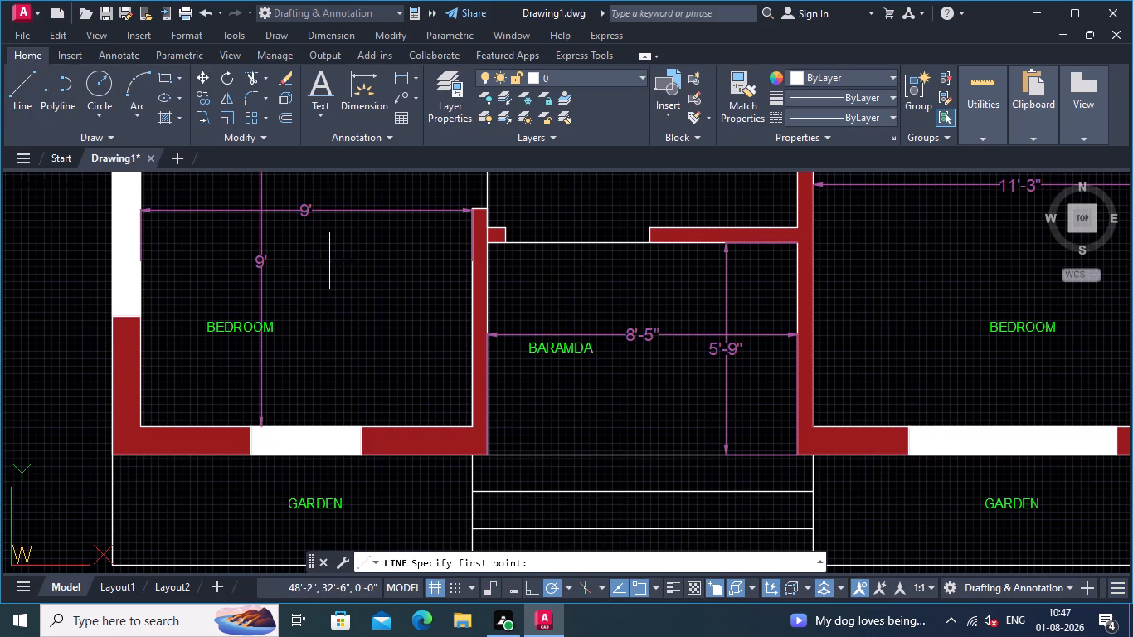
{"action": "scroll", "coordinate": [488, 348], "scroll_direction": "up", "scroll_amount": 2}
{"action": "left_click", "coordinate": [477, 314]}
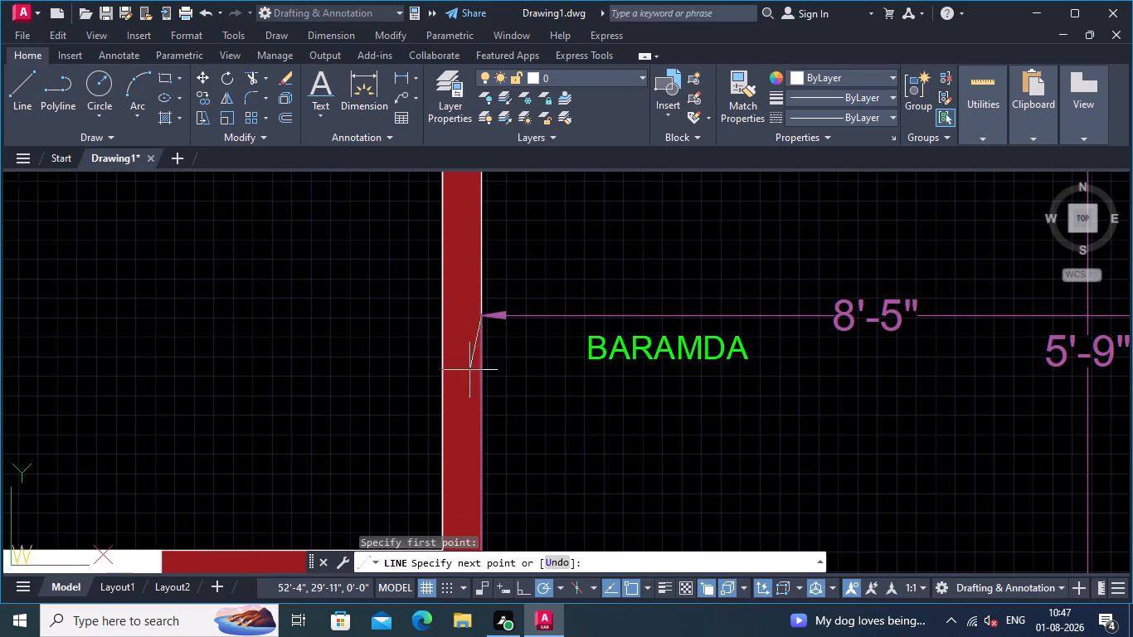
{"action": "middle_click_drag", "start_coordinate": [484, 398], "coordinate": [504, 139]}
{"action": "scroll", "coordinate": [512, 235], "scroll_direction": "down", "scroll_amount": 1}
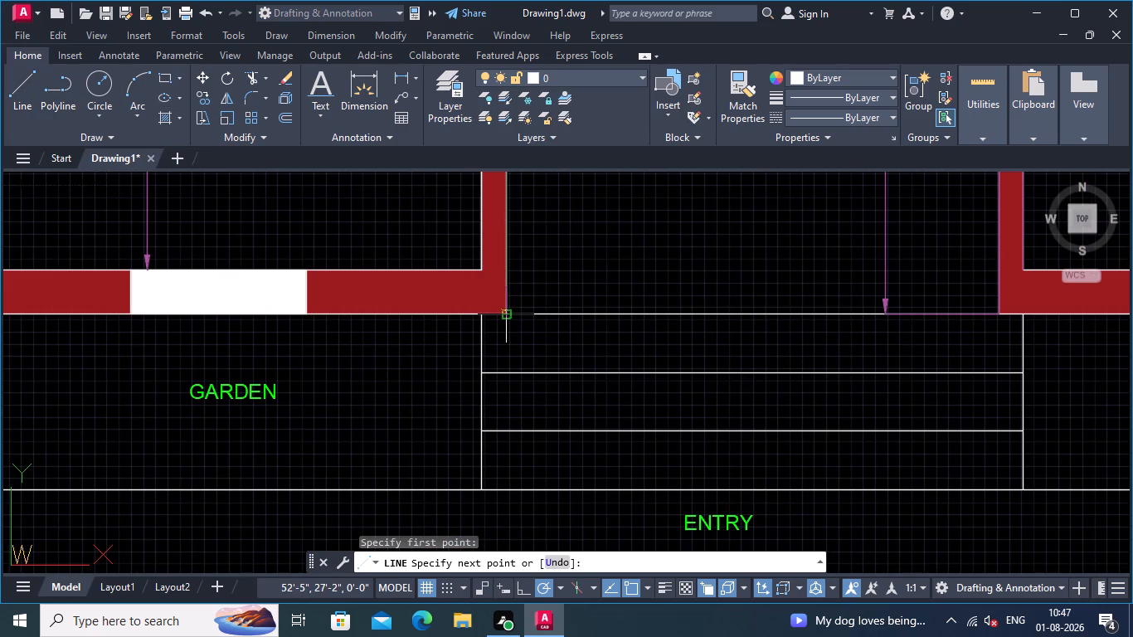
{"action": "left_click", "coordinate": [503, 313]}
{"action": "key", "text": "Return"}
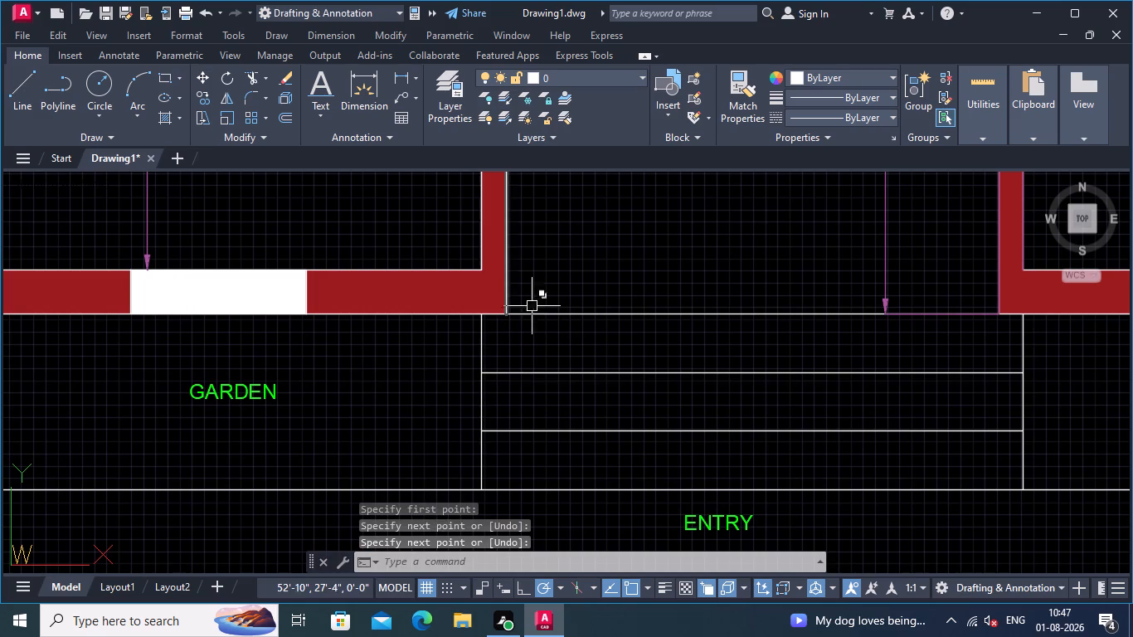
Draw a line over the lower-left bedroom's right wall face, from the horizontal 9' dimension's extension-line end up to its arrow.
{"action": "right_click", "coordinate": [547, 264]}
{"action": "left_click", "coordinate": [609, 271]}
{"action": "middle_click_drag", "start_coordinate": [472, 300], "coordinate": [448, 452]}
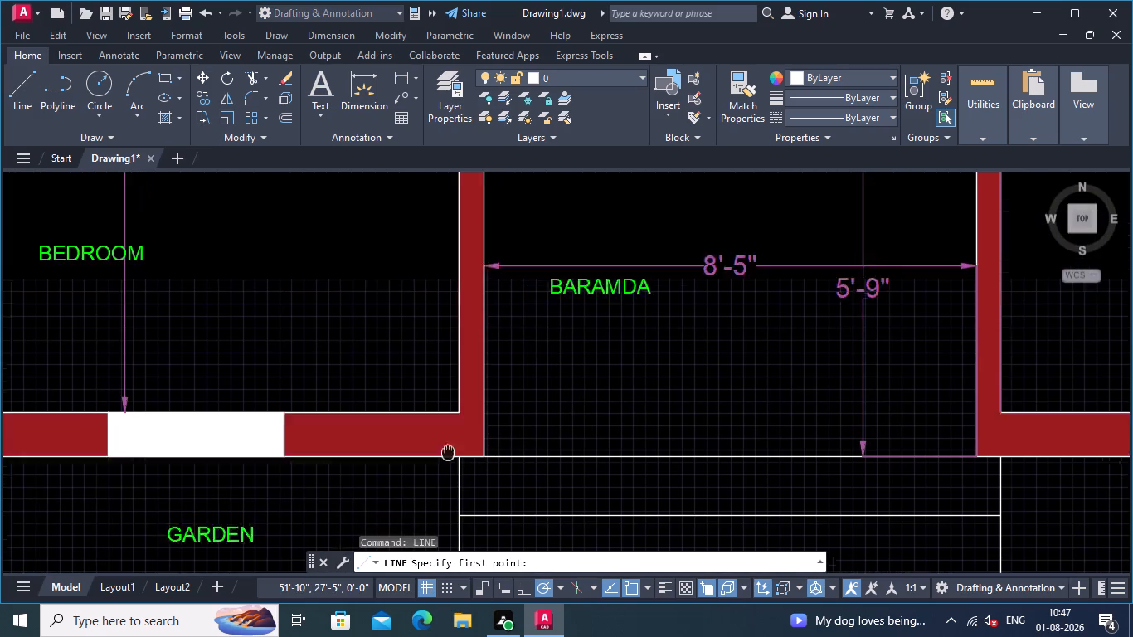
{"action": "middle_click_drag", "start_coordinate": [448, 452], "coordinate": [449, 500]}
{"action": "scroll", "coordinate": [421, 315], "scroll_direction": "down", "scroll_amount": 1}
{"action": "middle_click_drag", "start_coordinate": [417, 316], "coordinate": [407, 429]}
{"action": "scroll", "coordinate": [430, 331], "scroll_direction": "up", "scroll_amount": 2}
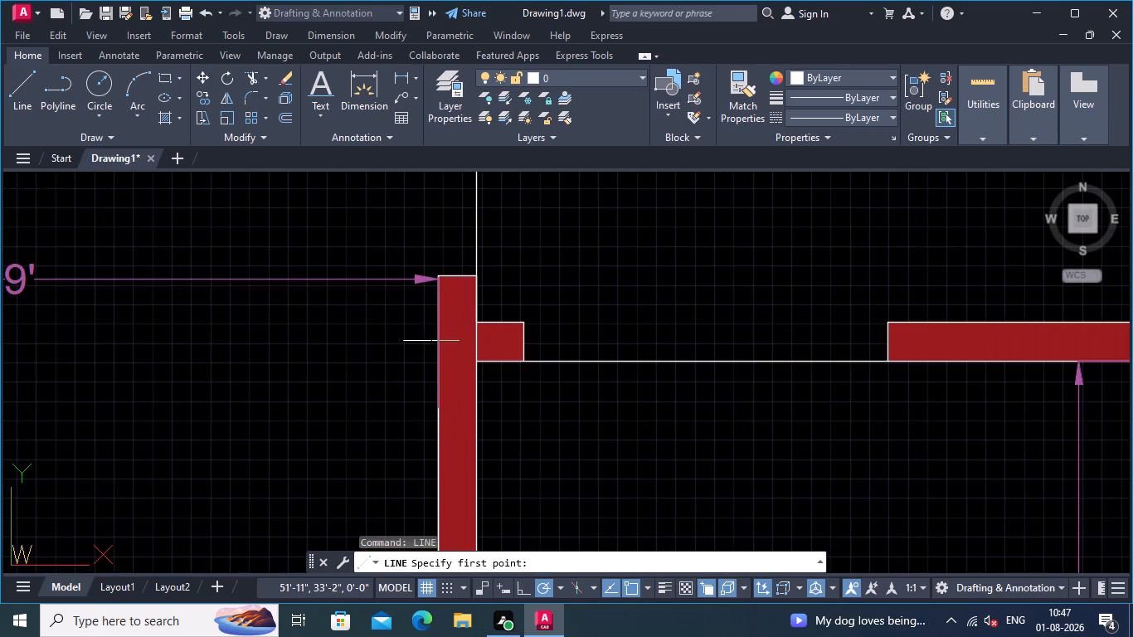
{"action": "left_click", "coordinate": [440, 405]}
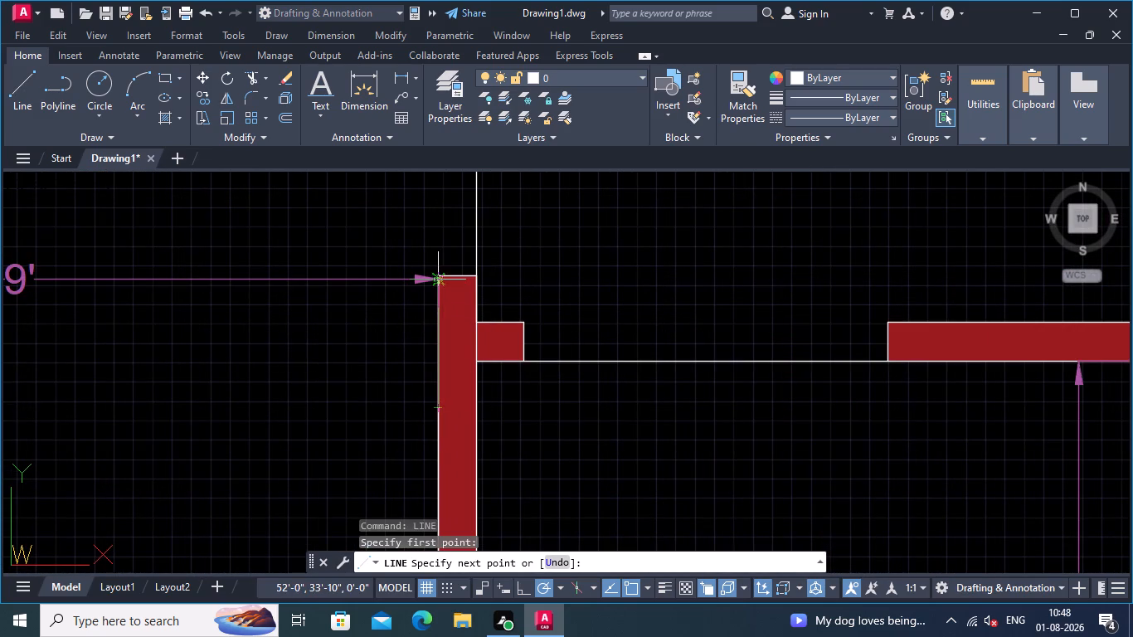
{"action": "left_click", "coordinate": [435, 273]}
{"action": "key", "text": "Return"}
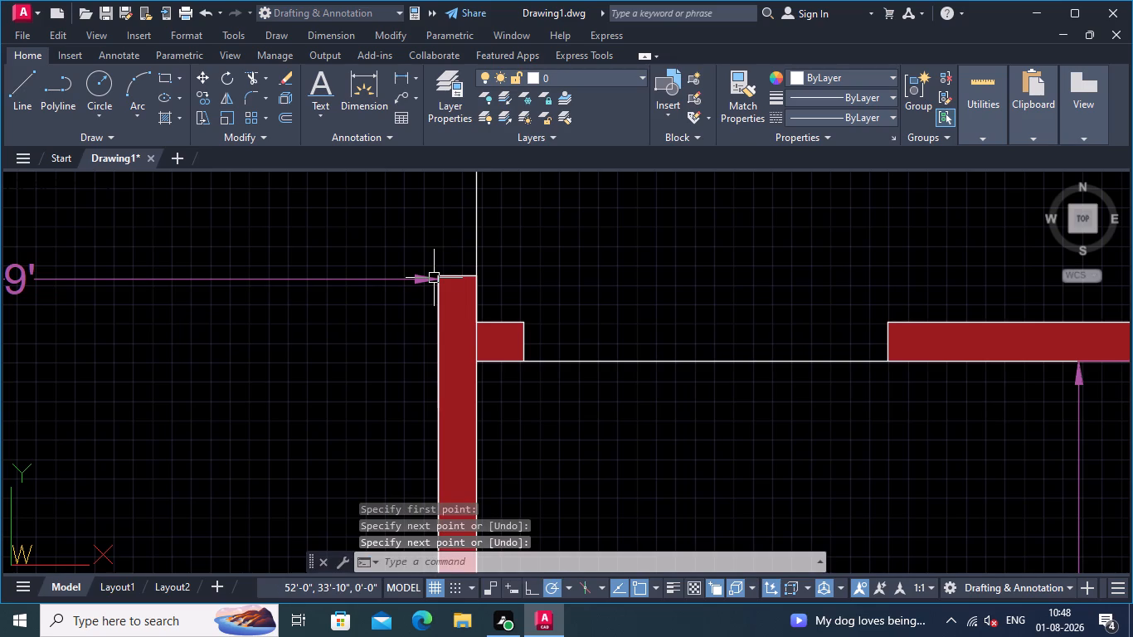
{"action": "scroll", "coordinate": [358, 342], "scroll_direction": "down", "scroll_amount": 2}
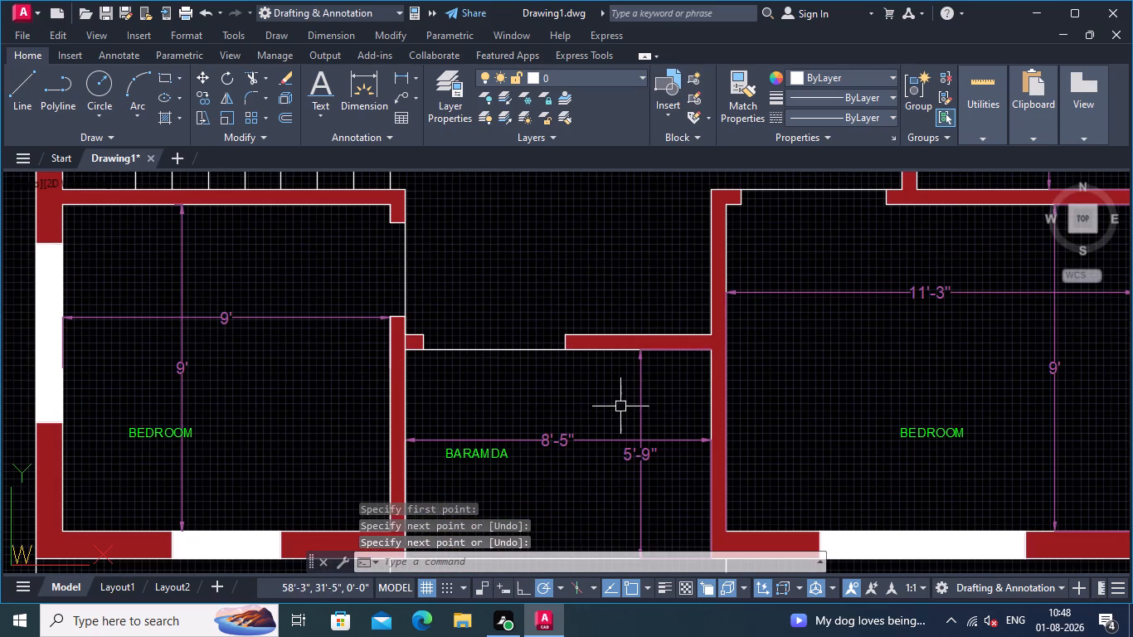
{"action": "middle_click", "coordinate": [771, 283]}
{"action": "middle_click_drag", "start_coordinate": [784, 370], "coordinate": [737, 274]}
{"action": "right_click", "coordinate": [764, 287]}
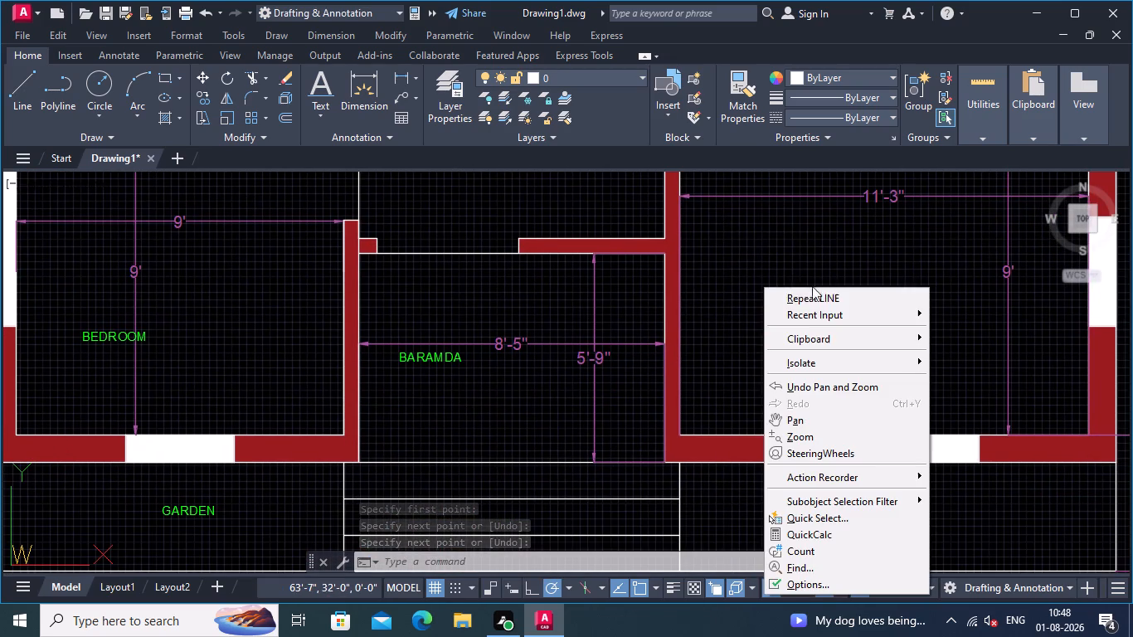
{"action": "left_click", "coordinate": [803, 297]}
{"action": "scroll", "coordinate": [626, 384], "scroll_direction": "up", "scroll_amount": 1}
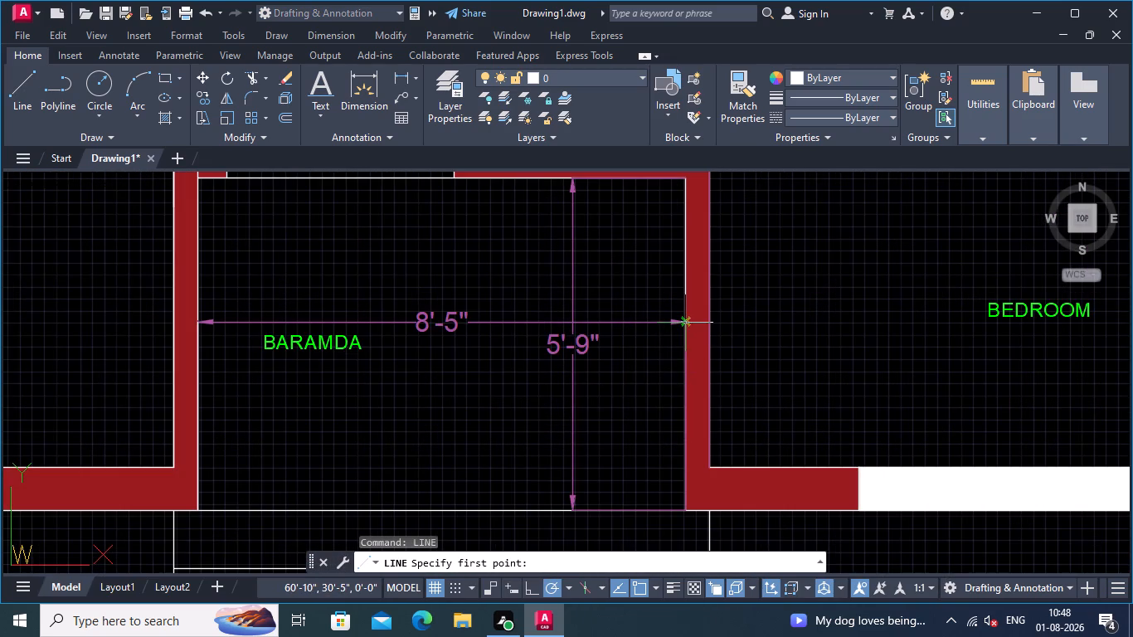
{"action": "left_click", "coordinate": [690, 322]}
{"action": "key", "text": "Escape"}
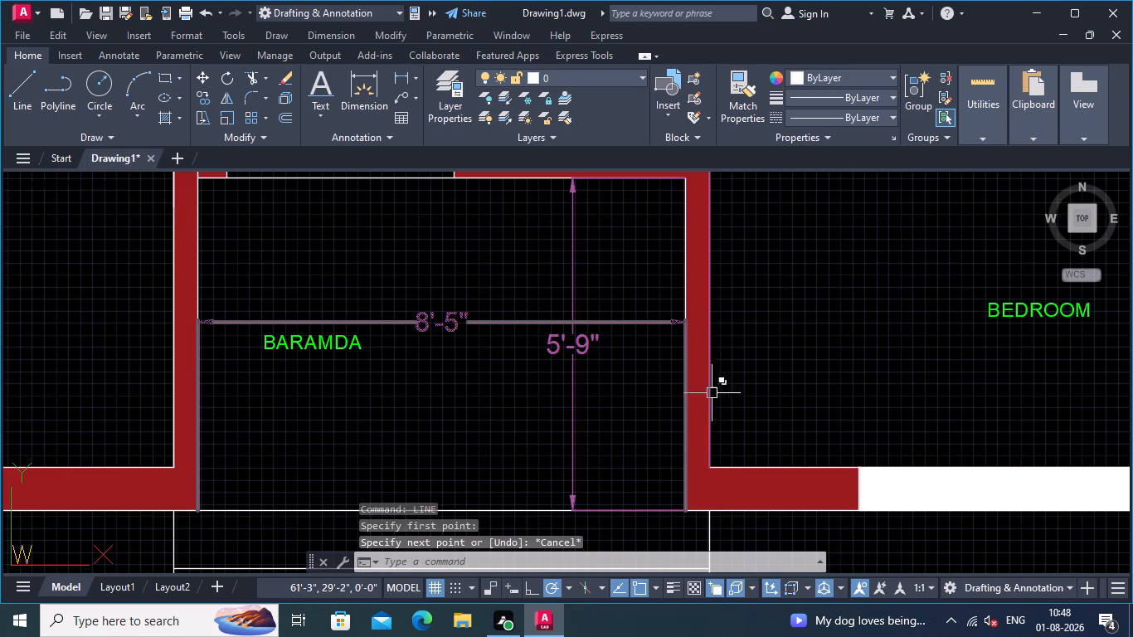
Draw a line along BARAMDA's right wall face from the 8'-5" dimension's right arrow down to the wall's bottom corner.
{"action": "right_click", "coordinate": [760, 337]}
{"action": "left_click", "coordinate": [873, 35]}
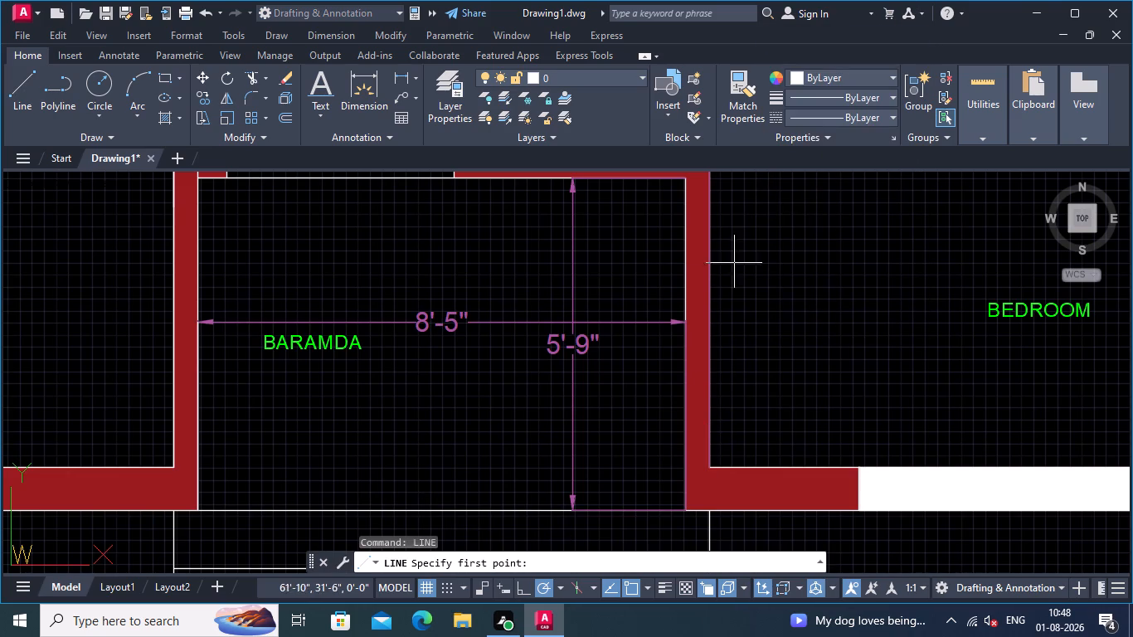
{"action": "left_click", "coordinate": [683, 319]}
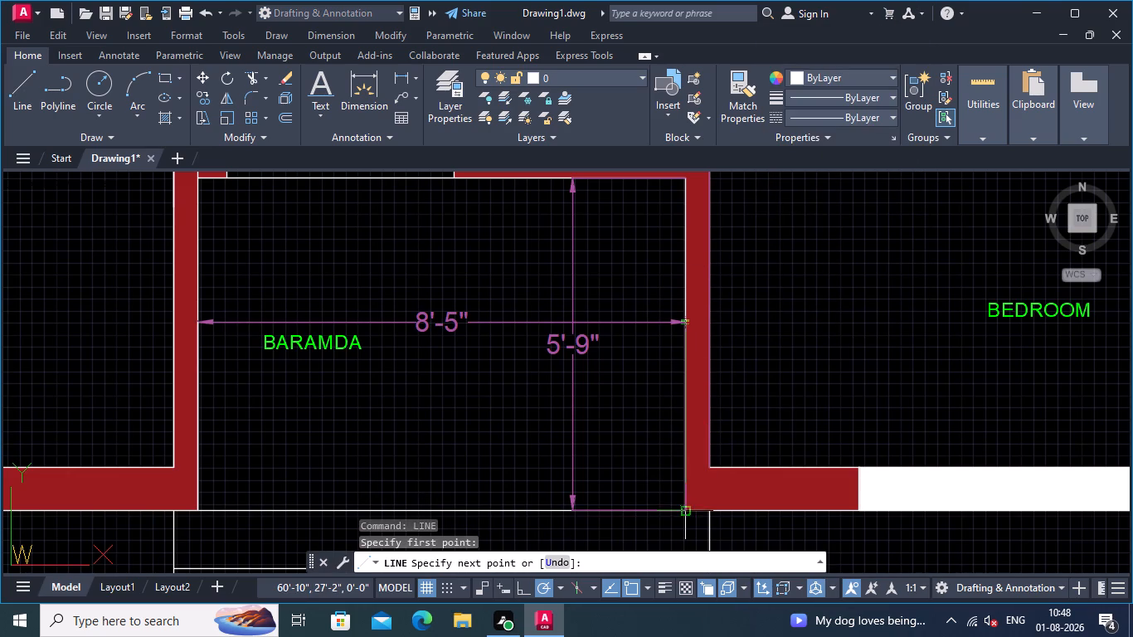
{"action": "left_click", "coordinate": [685, 513]}
{"action": "key", "text": "Return"}
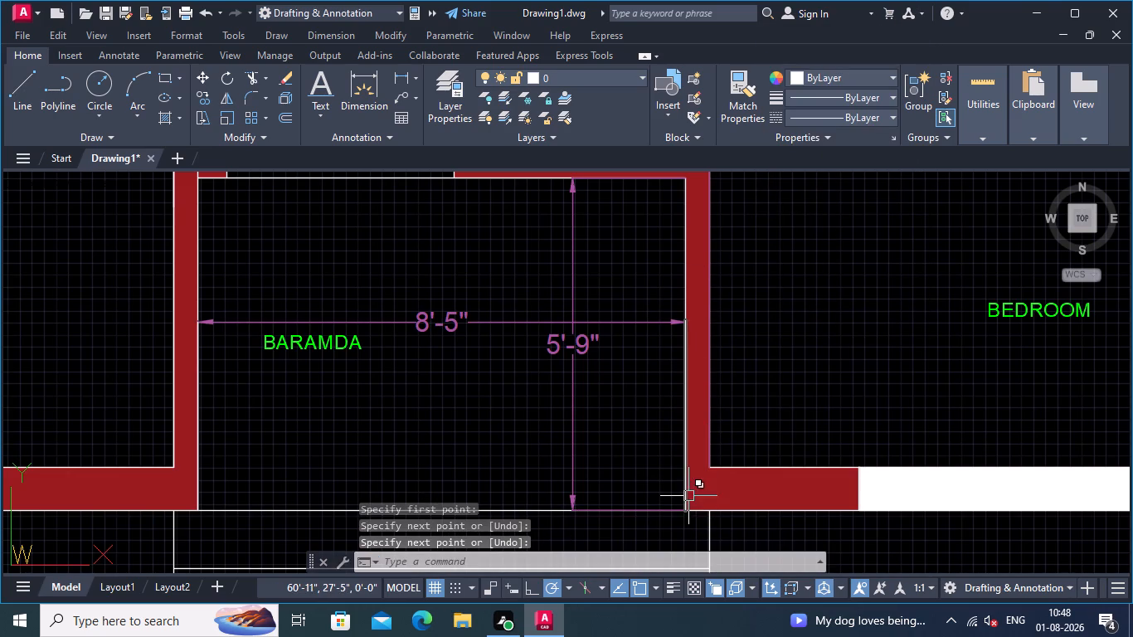
Draw a line along the lower-right bedroom's left wall face, from its bottom inner corner up to the 11'-3" dimension's arrow.
{"action": "middle_click_drag", "start_coordinate": [760, 325], "coordinate": [741, 324]}
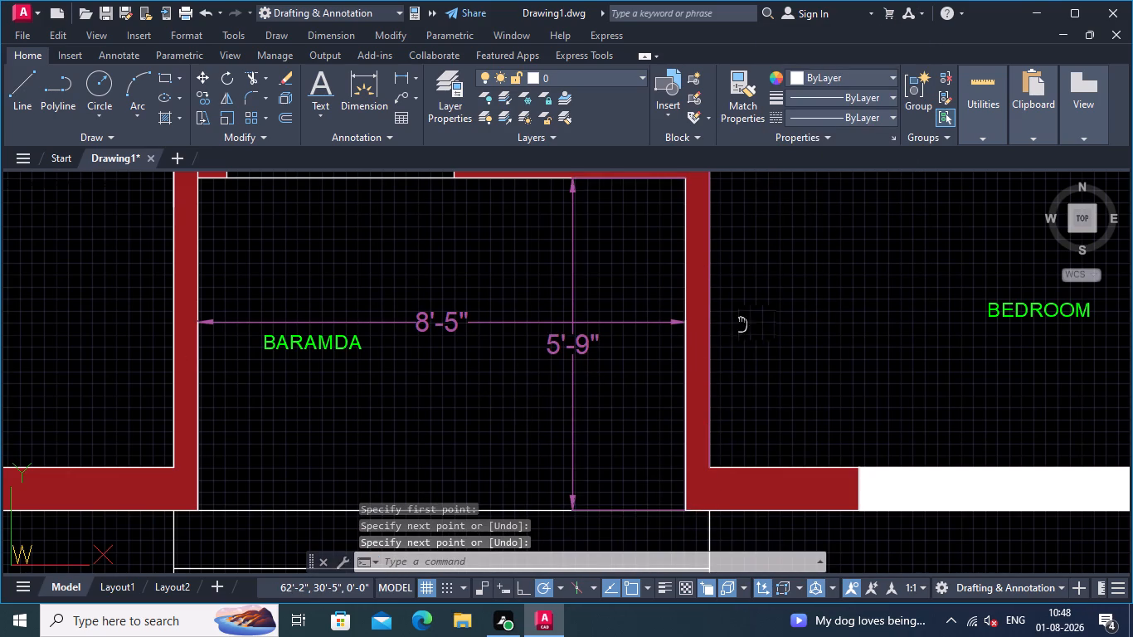
{"action": "middle_click_drag", "start_coordinate": [741, 324], "coordinate": [683, 312]}
{"action": "right_click", "coordinate": [711, 299]}
{"action": "left_click", "coordinate": [790, 310]}
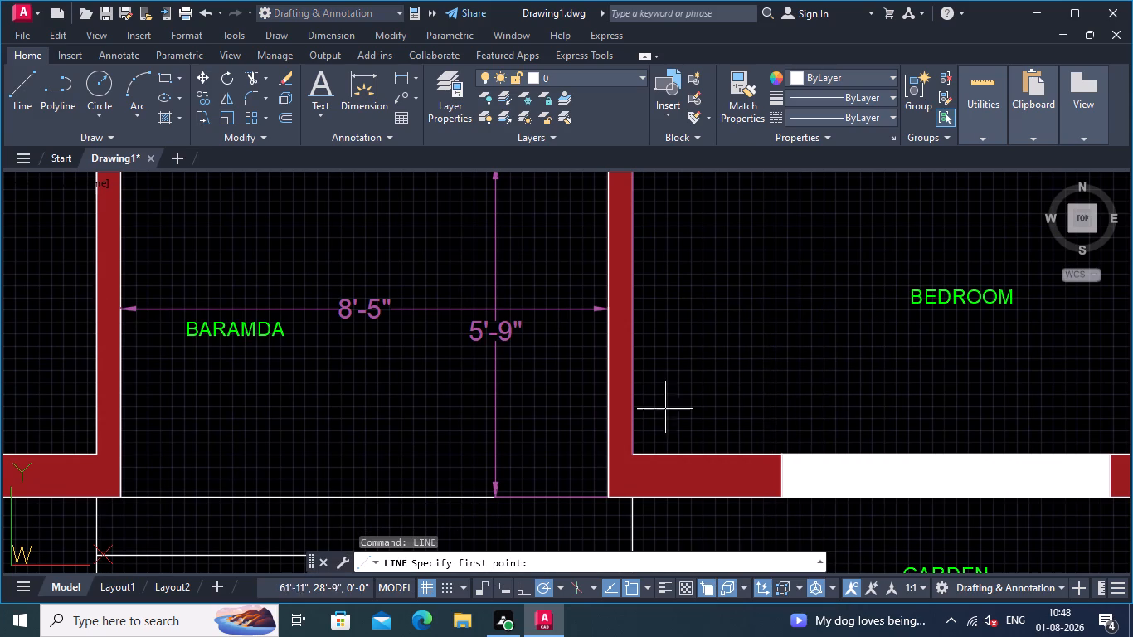
{"action": "left_click", "coordinate": [628, 455]}
{"action": "middle_click_drag", "start_coordinate": [635, 302], "coordinate": [620, 459]}
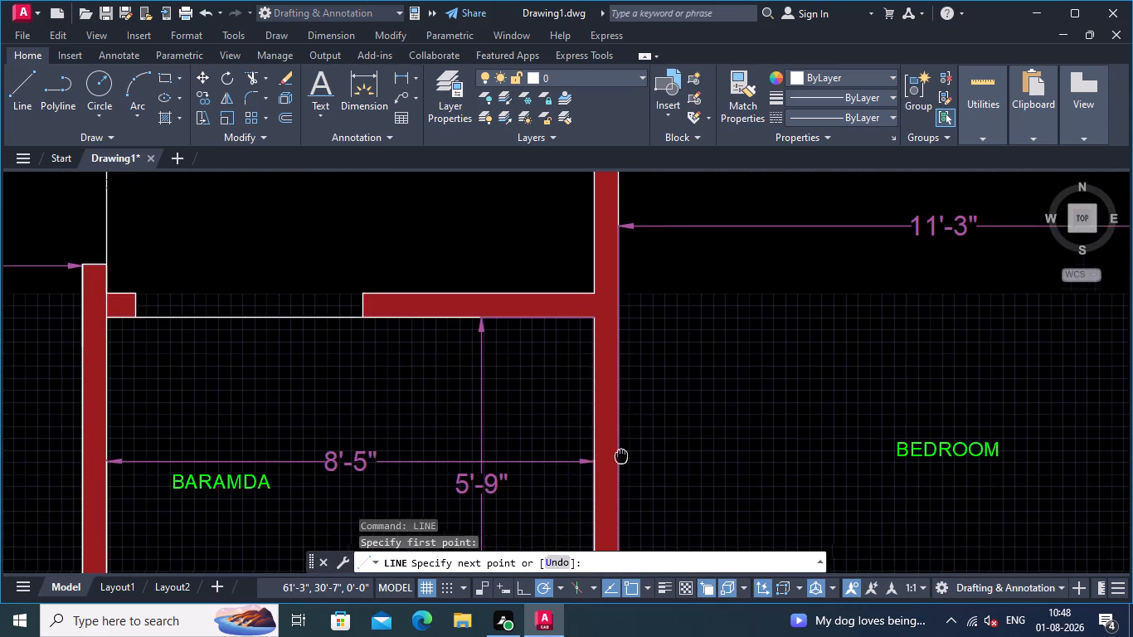
{"action": "middle_click_drag", "start_coordinate": [620, 459], "coordinate": [620, 466]}
{"action": "scroll", "coordinate": [614, 347], "scroll_direction": "down", "scroll_amount": 2}
{"action": "scroll", "coordinate": [611, 269], "scroll_direction": "up", "scroll_amount": 1}
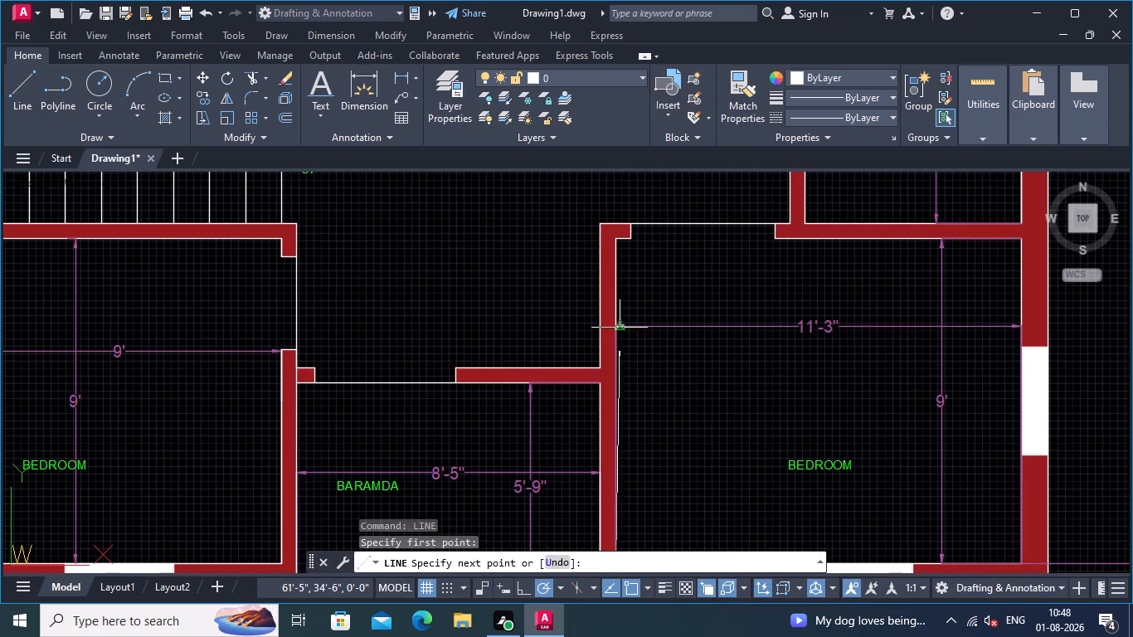
{"action": "scroll", "coordinate": [612, 323], "scroll_direction": "up", "scroll_amount": 2}
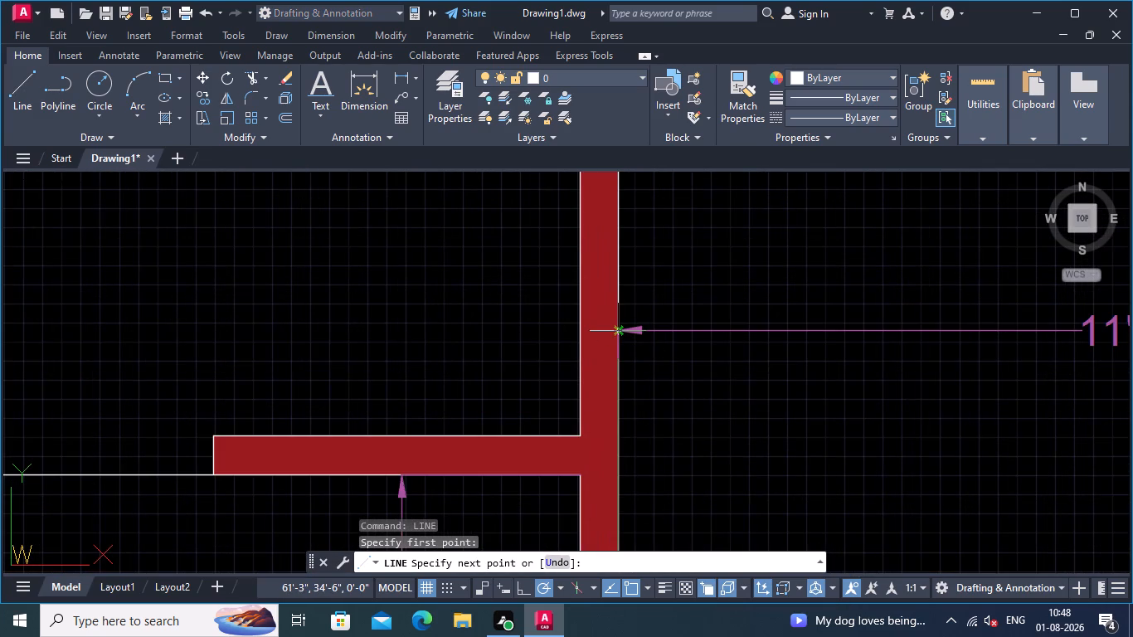
{"action": "left_click", "coordinate": [616, 332]}
{"action": "key", "text": "Return"}
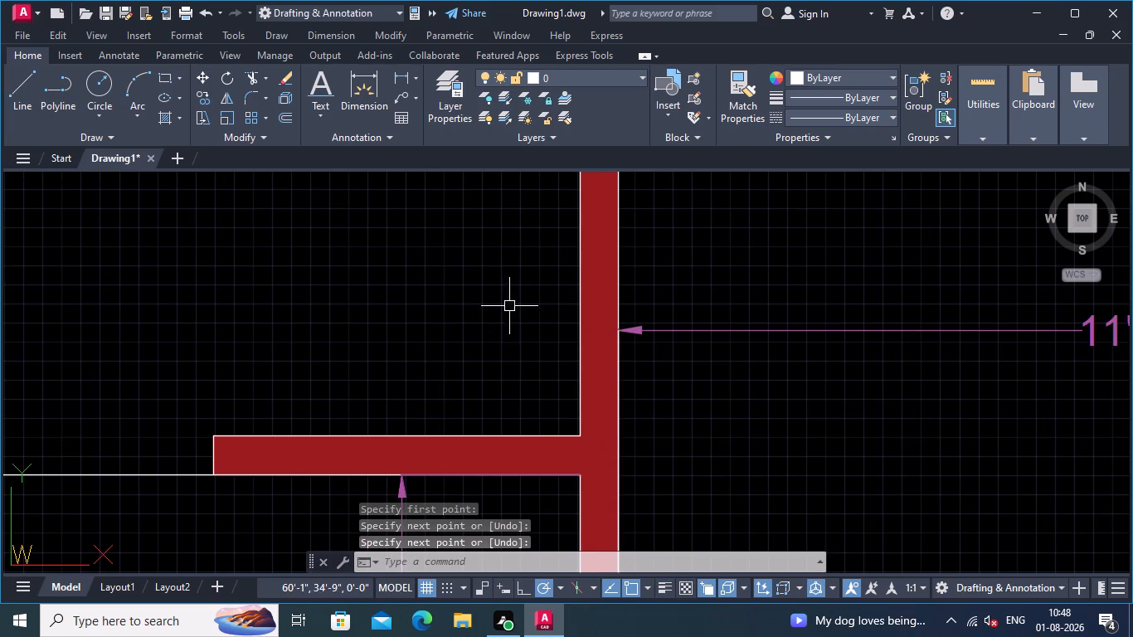
Draw a line along BARAMDA's upper wall edge from the 5'-9" dimension's top arrow to the right inner corner.
{"action": "scroll", "coordinate": [367, 256], "scroll_direction": "down", "scroll_amount": 2}
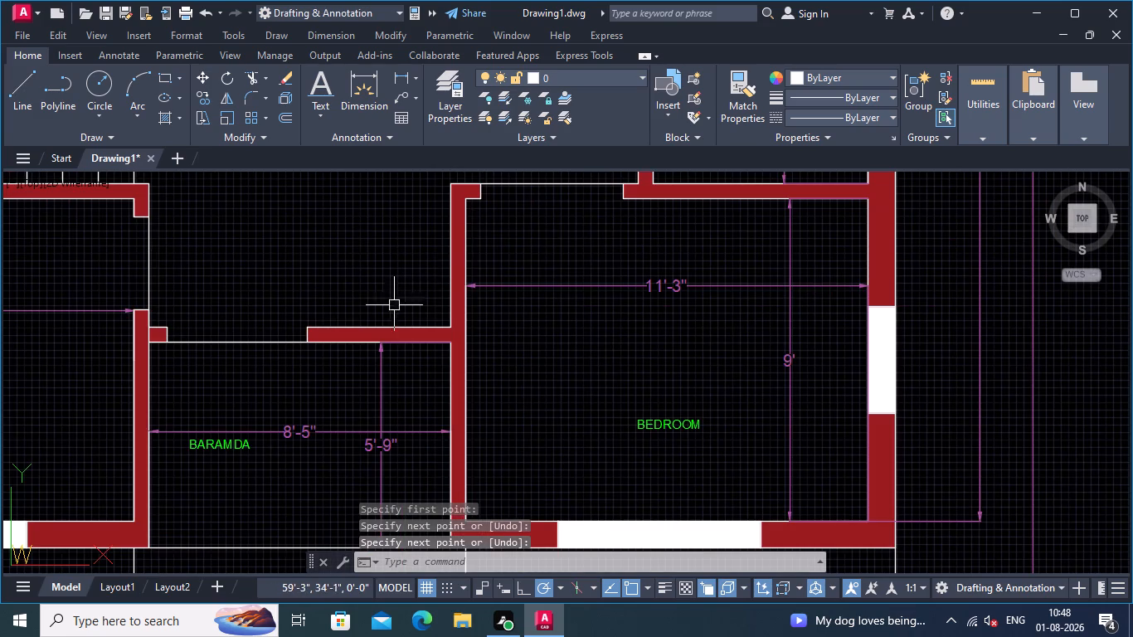
{"action": "right_click", "coordinate": [363, 261]}
{"action": "left_click", "coordinate": [427, 273]}
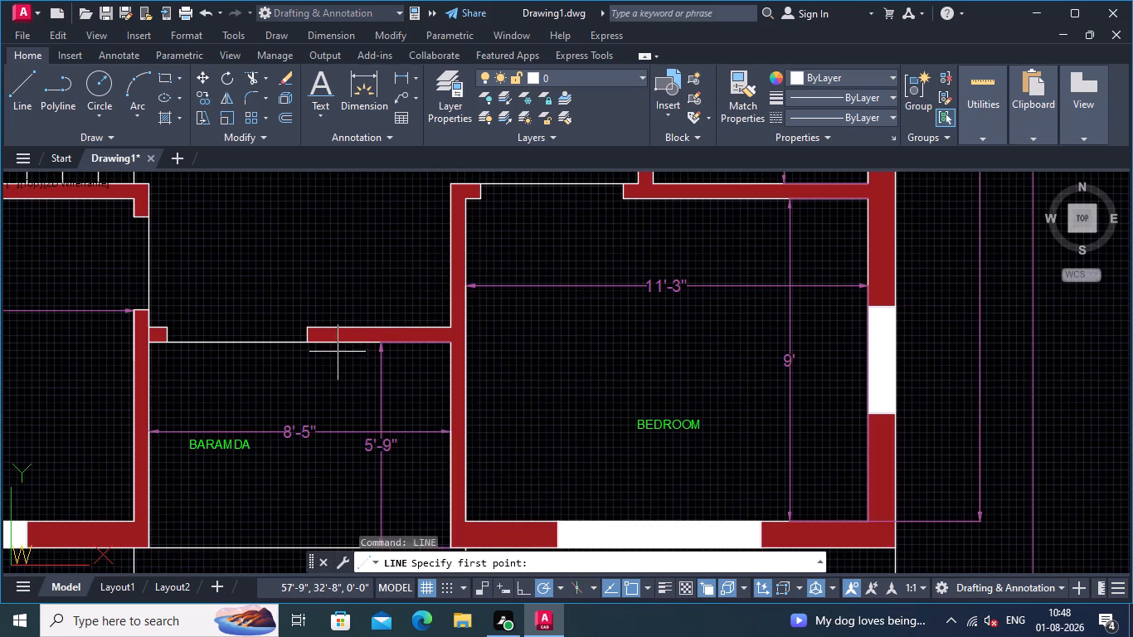
{"action": "scroll", "coordinate": [338, 345], "scroll_direction": "up", "scroll_amount": 2}
{"action": "left_click", "coordinate": [441, 338]}
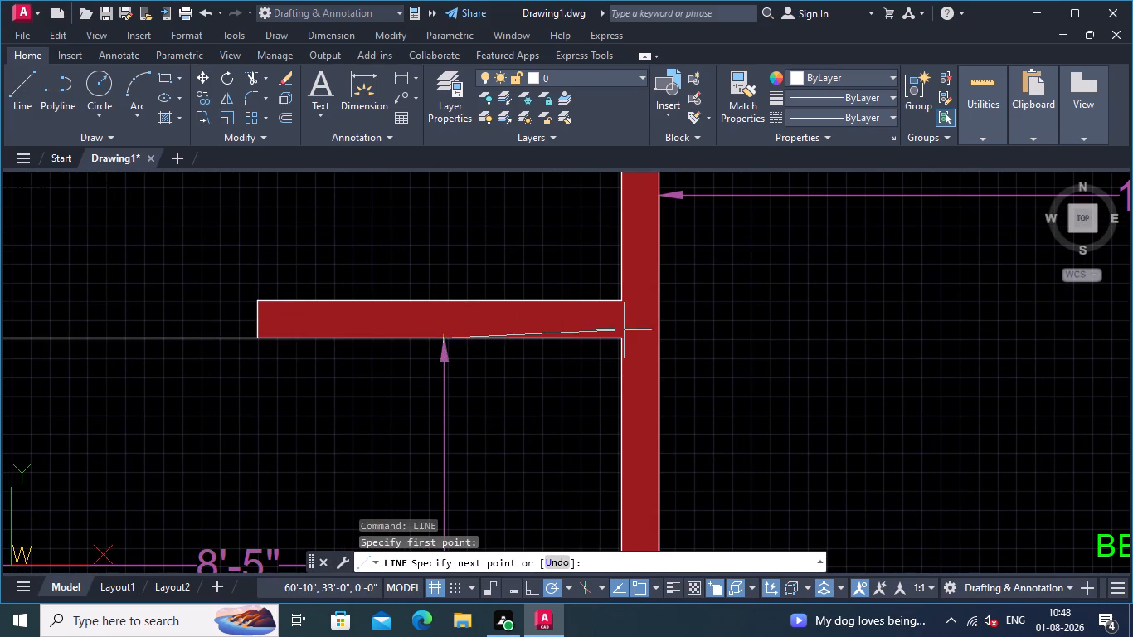
{"action": "left_click", "coordinate": [621, 341]}
{"action": "key", "text": "Return"}
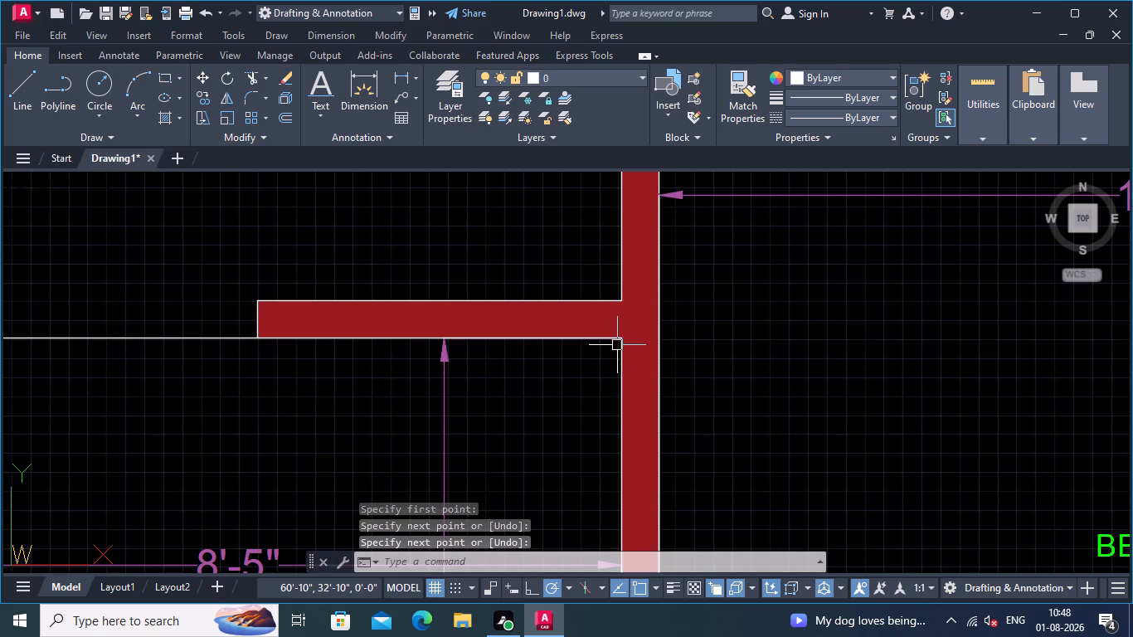
Draw a line along the lower-right bedroom's right wall face, from its bottom inner corner up to the 11'-3" dimension's right arrow.
{"action": "scroll", "coordinate": [578, 389], "scroll_direction": "down", "scroll_amount": 2}
{"action": "scroll", "coordinate": [409, 401], "scroll_direction": "down", "scroll_amount": 1}
{"action": "middle_click_drag", "start_coordinate": [393, 334], "coordinate": [461, 287]}
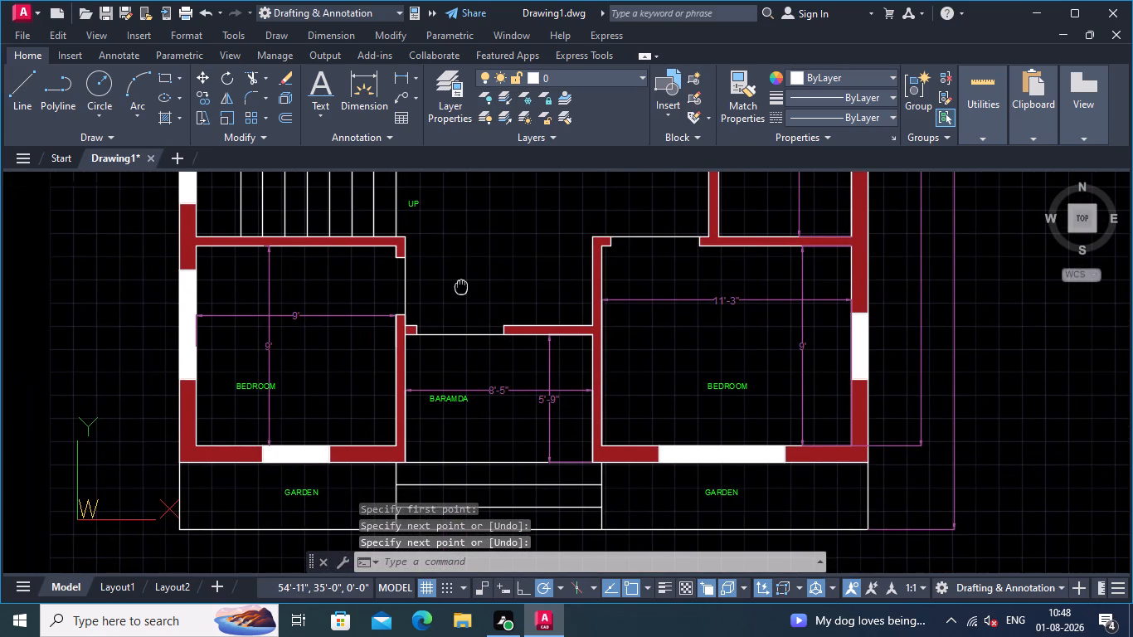
{"action": "middle_click_drag", "start_coordinate": [461, 287], "coordinate": [434, 287]}
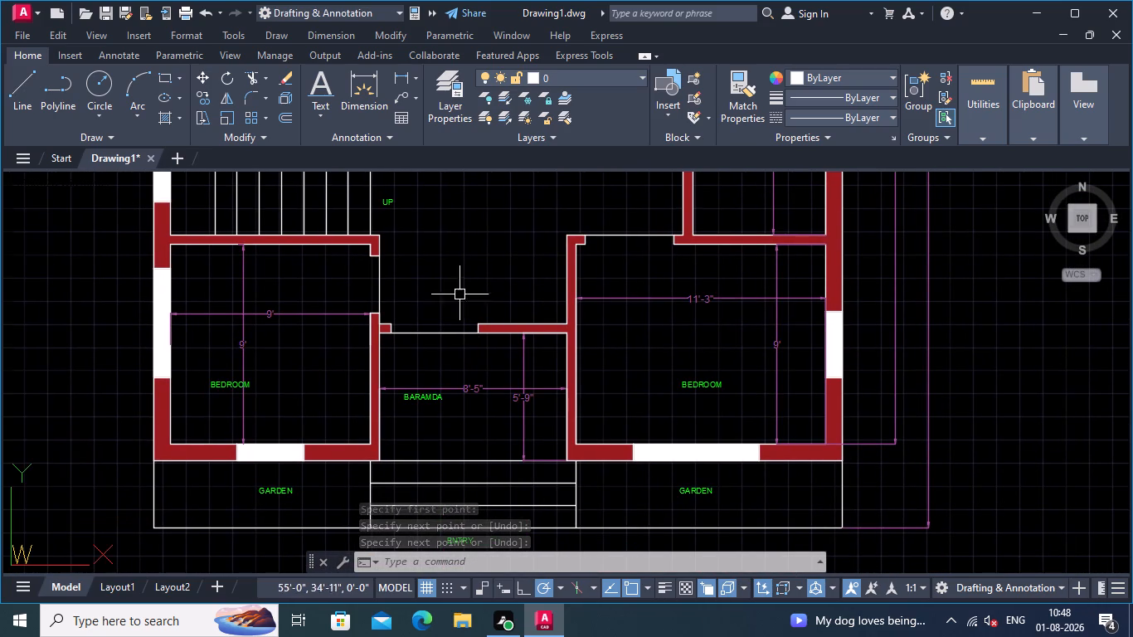
{"action": "right_click", "coordinate": [601, 322]}
{"action": "left_click", "coordinate": [657, 18]}
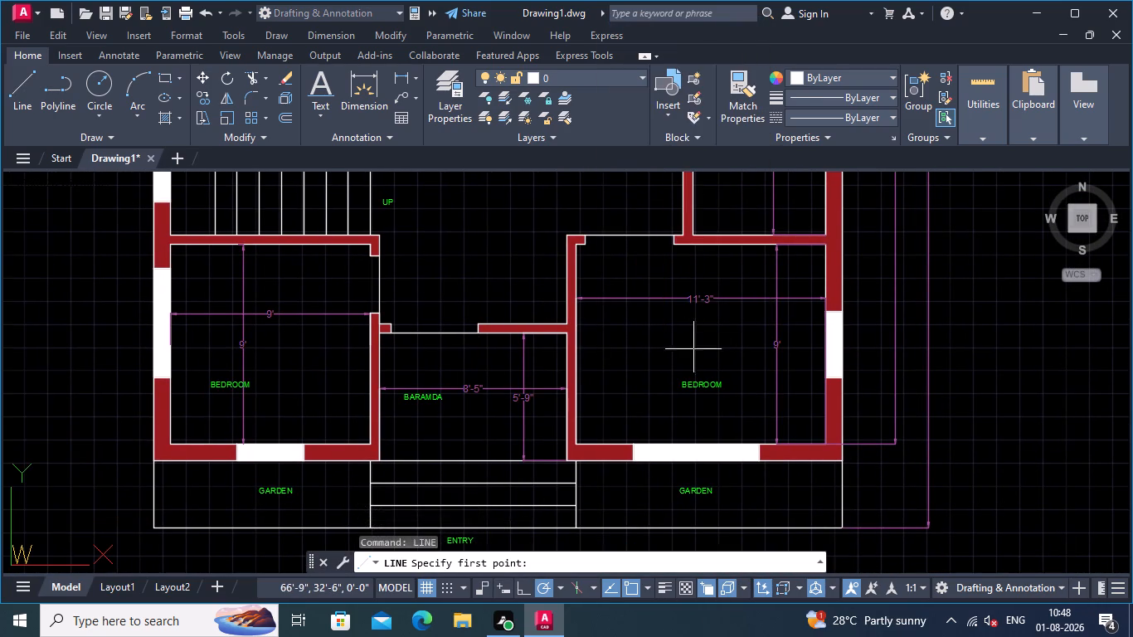
{"action": "middle_click_drag", "start_coordinate": [693, 349], "coordinate": [397, 352]}
{"action": "scroll", "coordinate": [518, 443], "scroll_direction": "up", "scroll_amount": 3}
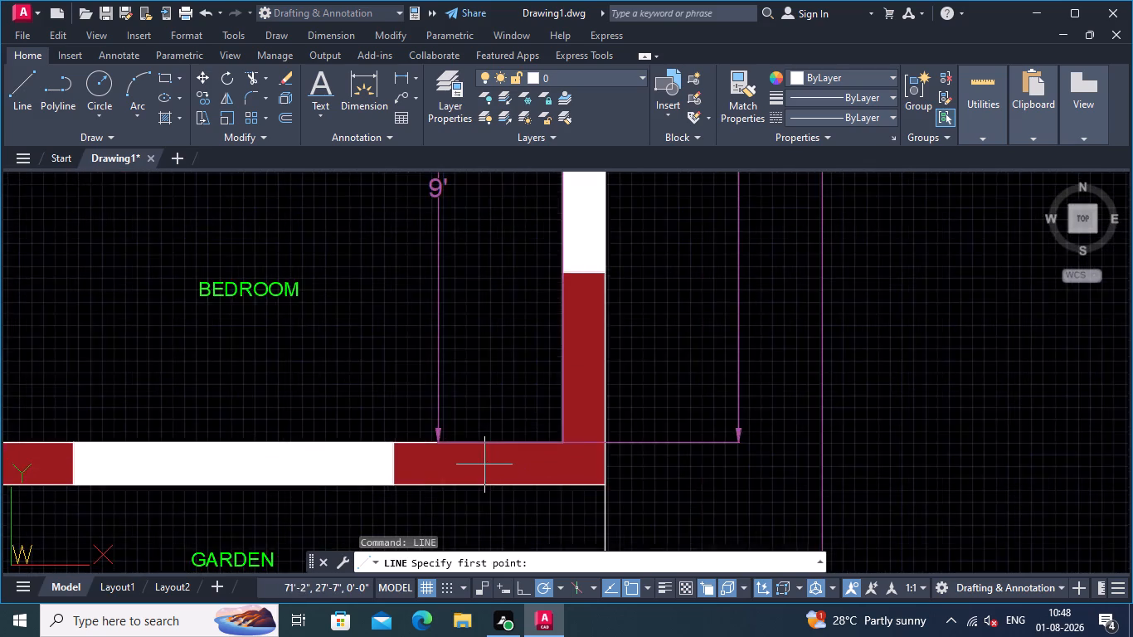
{"action": "left_click", "coordinate": [606, 427]}
{"action": "middle_click_drag", "start_coordinate": [600, 319], "coordinate": [601, 486]}
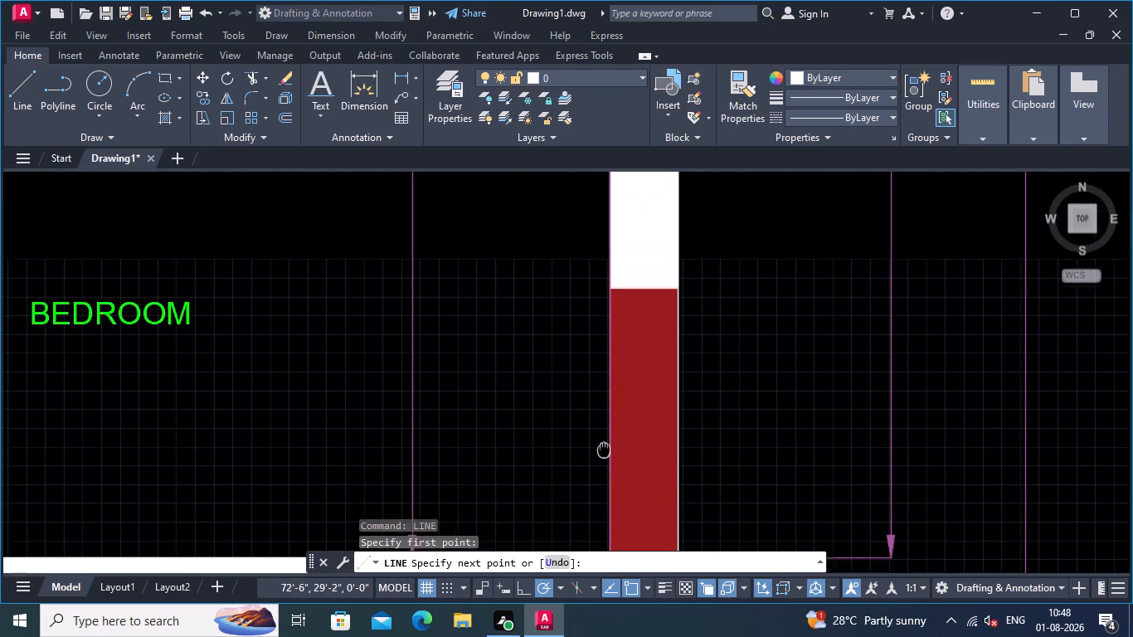
{"action": "middle_click_drag", "start_coordinate": [601, 486], "coordinate": [599, 499]}
{"action": "scroll", "coordinate": [611, 310], "scroll_direction": "down", "scroll_amount": 3}
{"action": "middle_click_drag", "start_coordinate": [596, 318], "coordinate": [593, 430]}
{"action": "scroll", "coordinate": [608, 353], "scroll_direction": "up", "scroll_amount": 2}
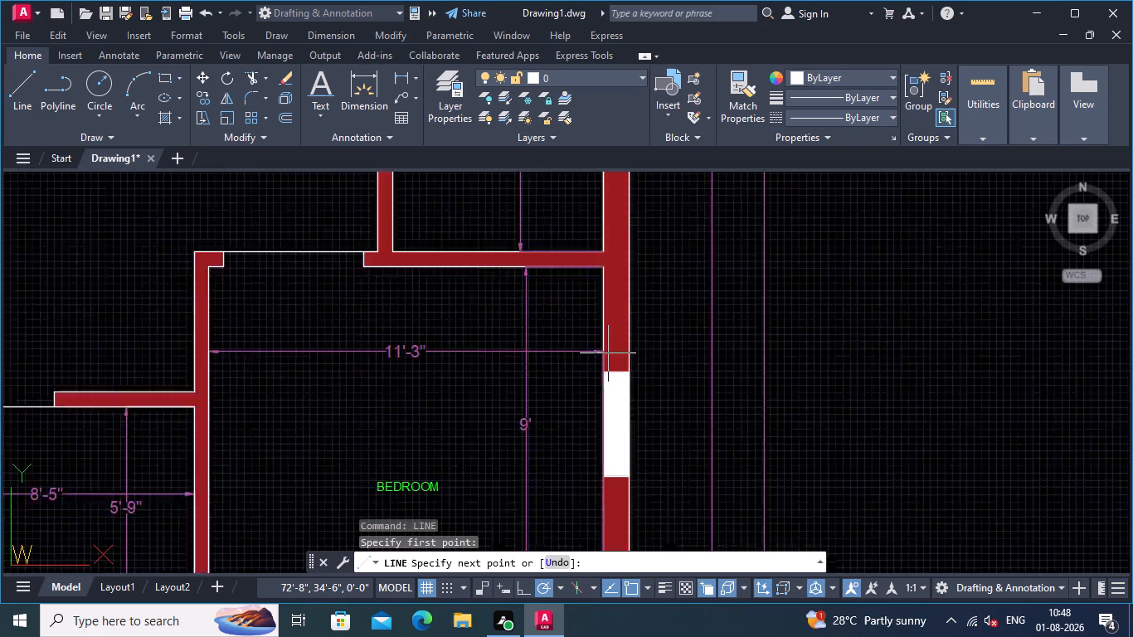
{"action": "left_click", "coordinate": [596, 350]}
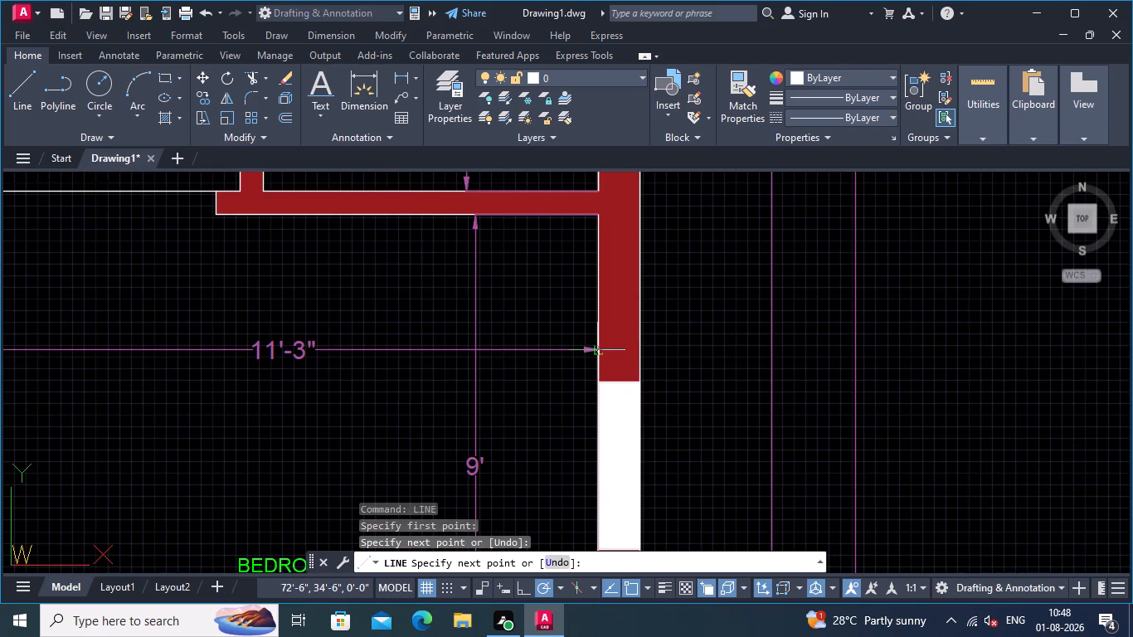
{"action": "key", "text": "Return"}
Draw a line along the lower-right bedroom's bottom wall edge, from the right inner corner to the vertical 9' dimension's bottom arrow.
{"action": "right_click", "coordinate": [546, 310]}
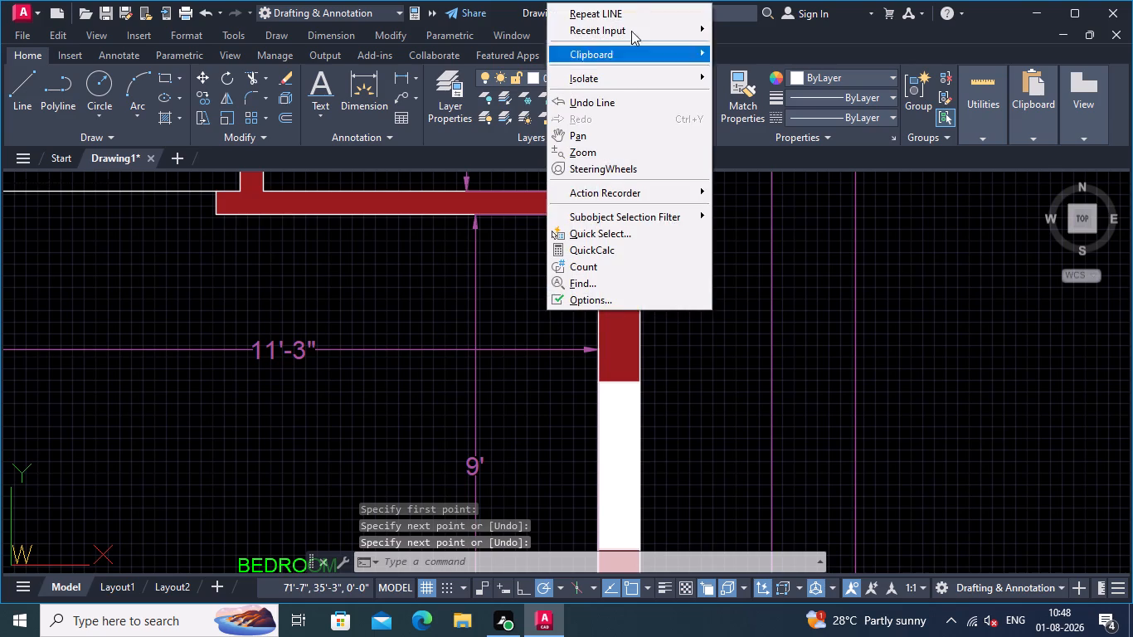
{"action": "left_click", "coordinate": [634, 12]}
{"action": "scroll", "coordinate": [497, 433], "scroll_direction": "down", "scroll_amount": 2}
{"action": "middle_click_drag", "start_coordinate": [502, 461], "coordinate": [747, 312]}
{"action": "scroll", "coordinate": [710, 396], "scroll_direction": "up", "scroll_amount": 1}
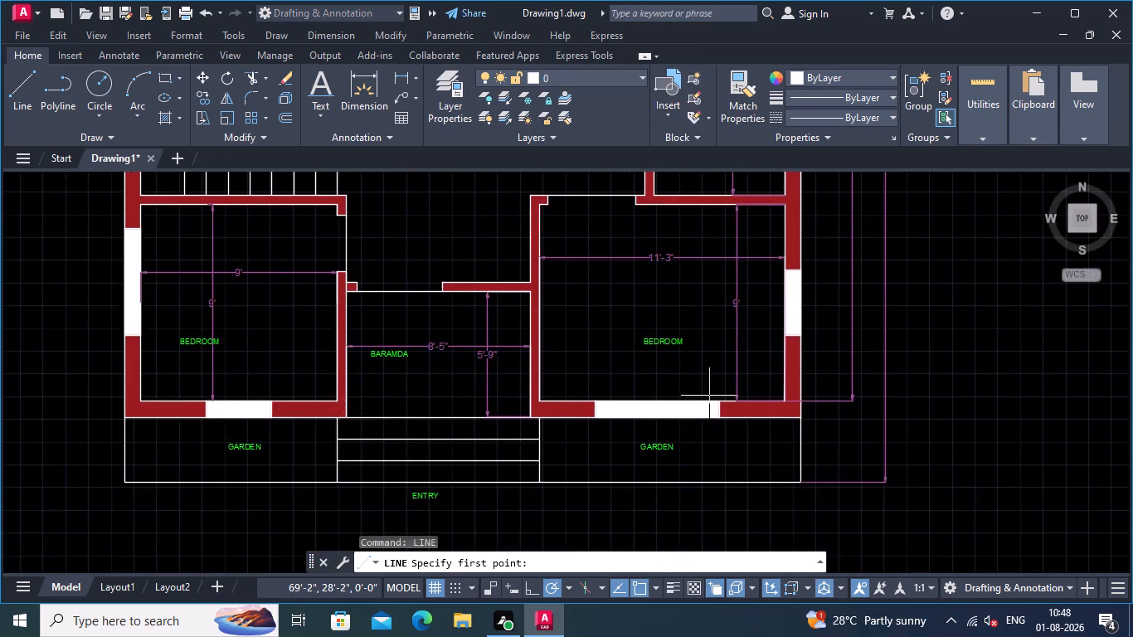
{"action": "scroll", "coordinate": [712, 393], "scroll_direction": "up", "scroll_amount": 1}
{"action": "left_click", "coordinate": [892, 417]}
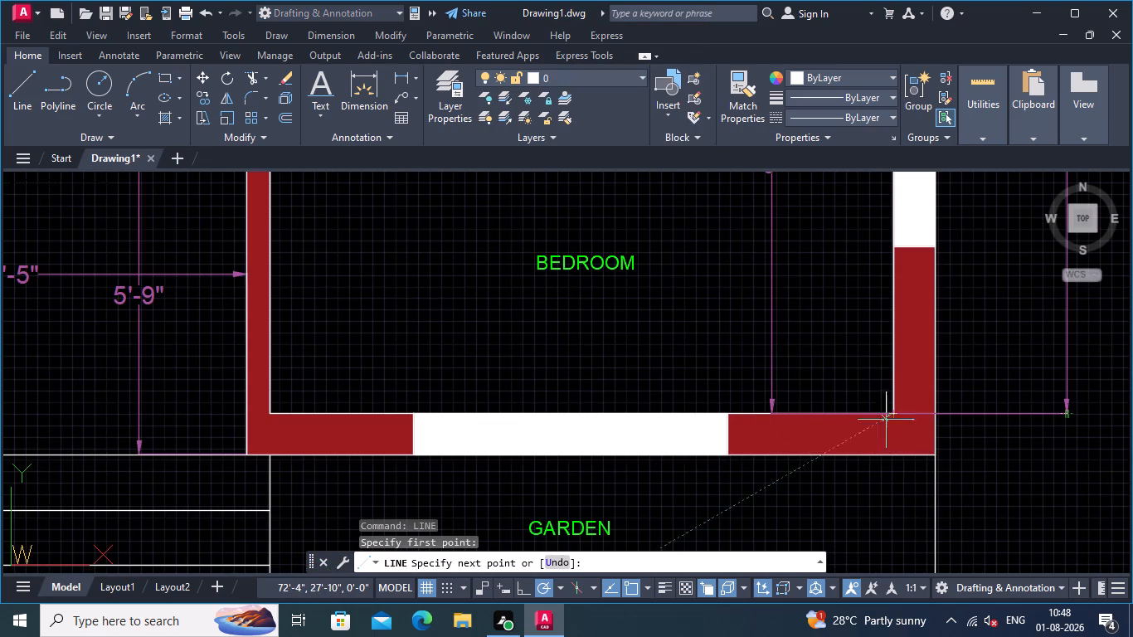
{"action": "left_click", "coordinate": [771, 416]}
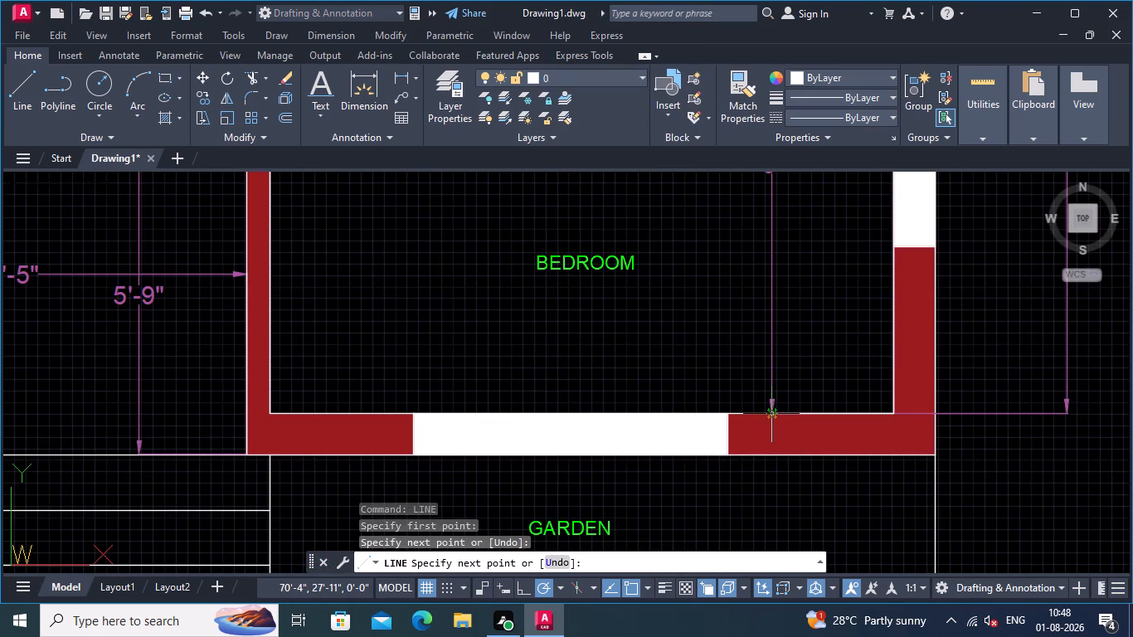
{"action": "key", "text": "Return"}
Draw a line along the upper-right bedroom's bottom wall edge, from the 10'-7" dimension's bottom arrow to the right inner corner.
{"action": "scroll", "coordinate": [433, 337], "scroll_direction": "down", "scroll_amount": 2}
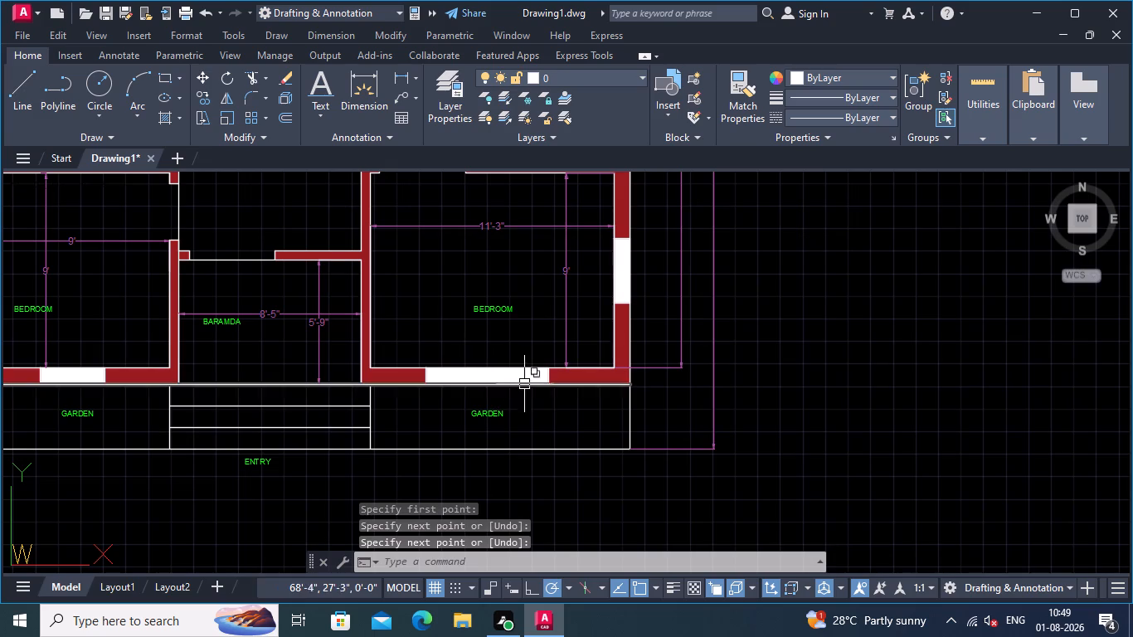
{"action": "middle_click_drag", "start_coordinate": [457, 315], "coordinate": [475, 449]}
{"action": "scroll", "coordinate": [434, 373], "scroll_direction": "down", "scroll_amount": 1}
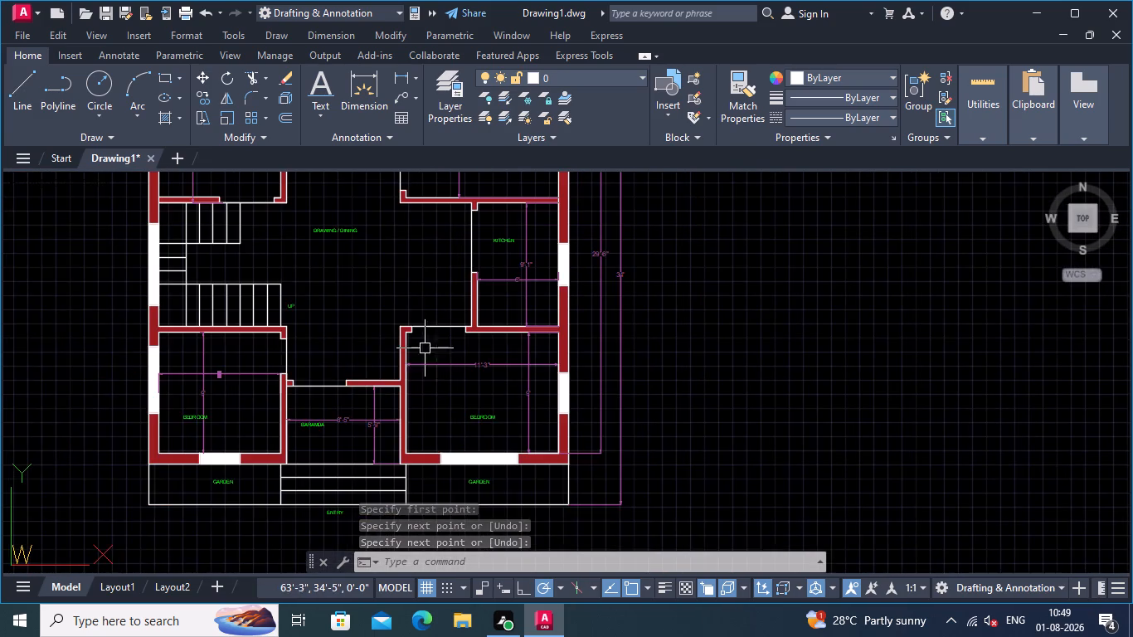
{"action": "middle_click_drag", "start_coordinate": [398, 280], "coordinate": [392, 353]}
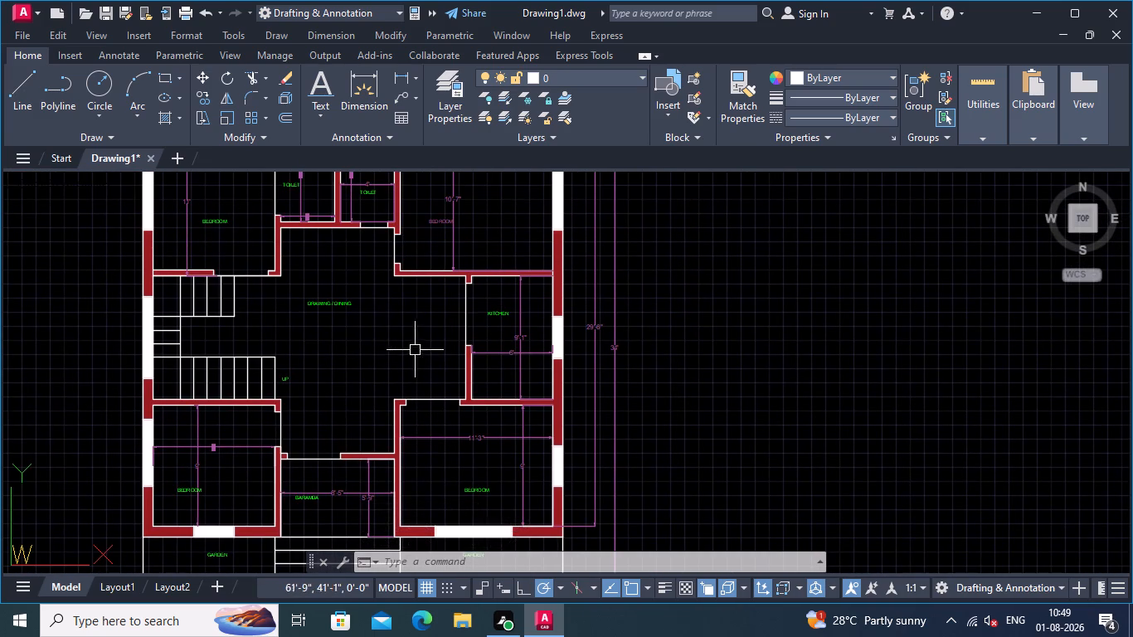
{"action": "middle_click_drag", "start_coordinate": [382, 369], "coordinate": [503, 348]}
{"action": "scroll", "coordinate": [426, 380], "scroll_direction": "up", "scroll_amount": 1}
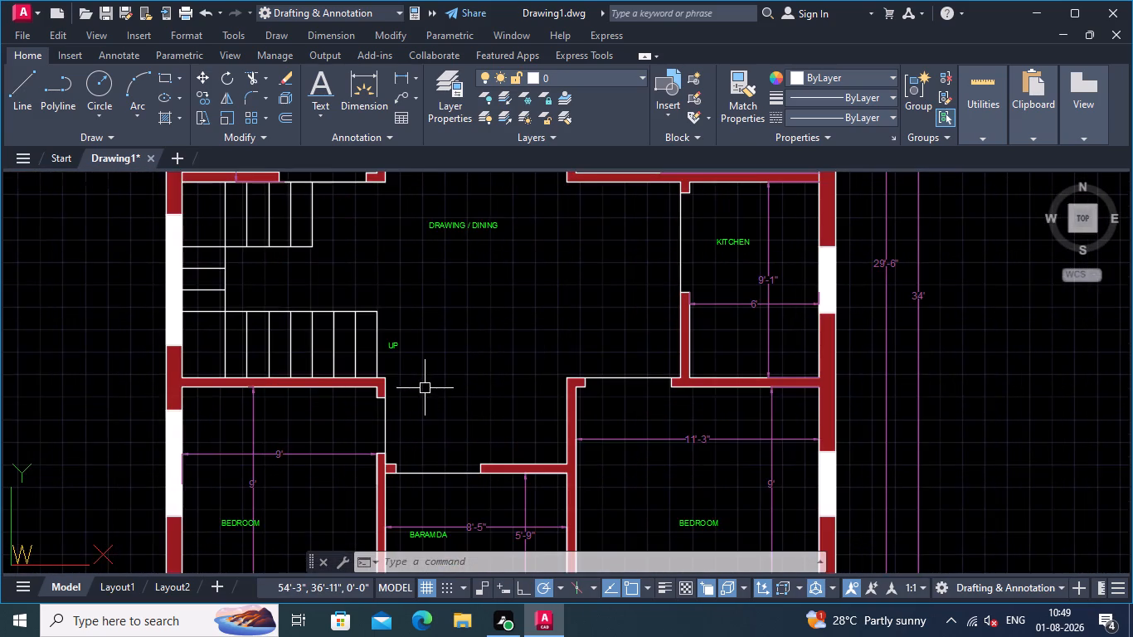
{"action": "middle_click_drag", "start_coordinate": [425, 388], "coordinate": [565, 420]}
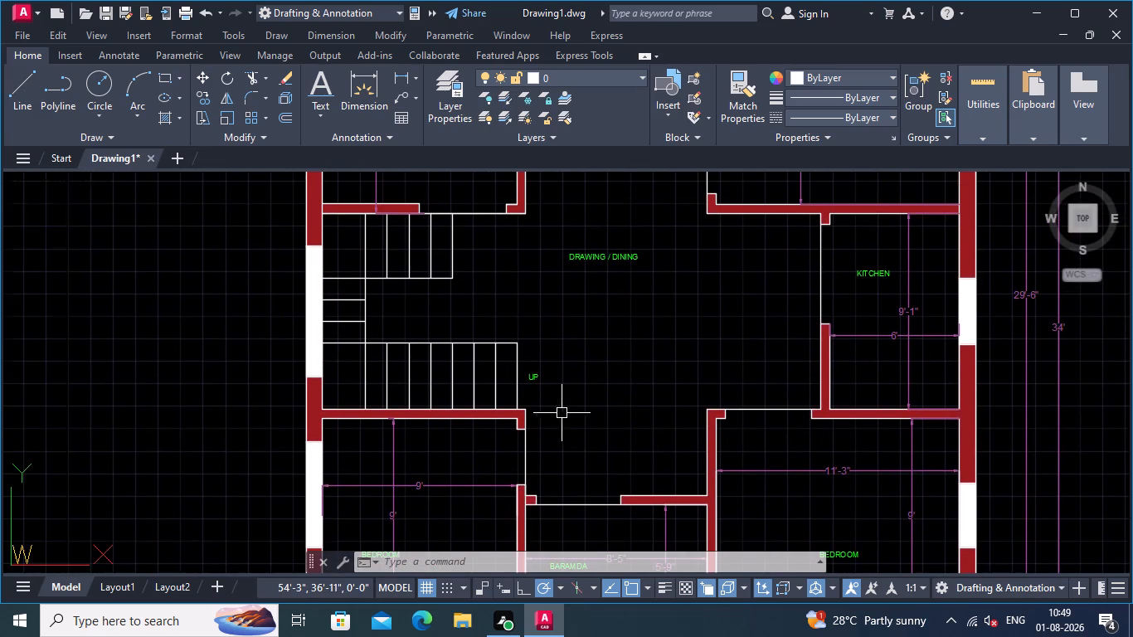
{"action": "middle_click_drag", "start_coordinate": [555, 331], "coordinate": [569, 379]}
{"action": "scroll", "coordinate": [580, 353], "scroll_direction": "down", "scroll_amount": 1}
{"action": "middle_click_drag", "start_coordinate": [607, 354], "coordinate": [473, 373]}
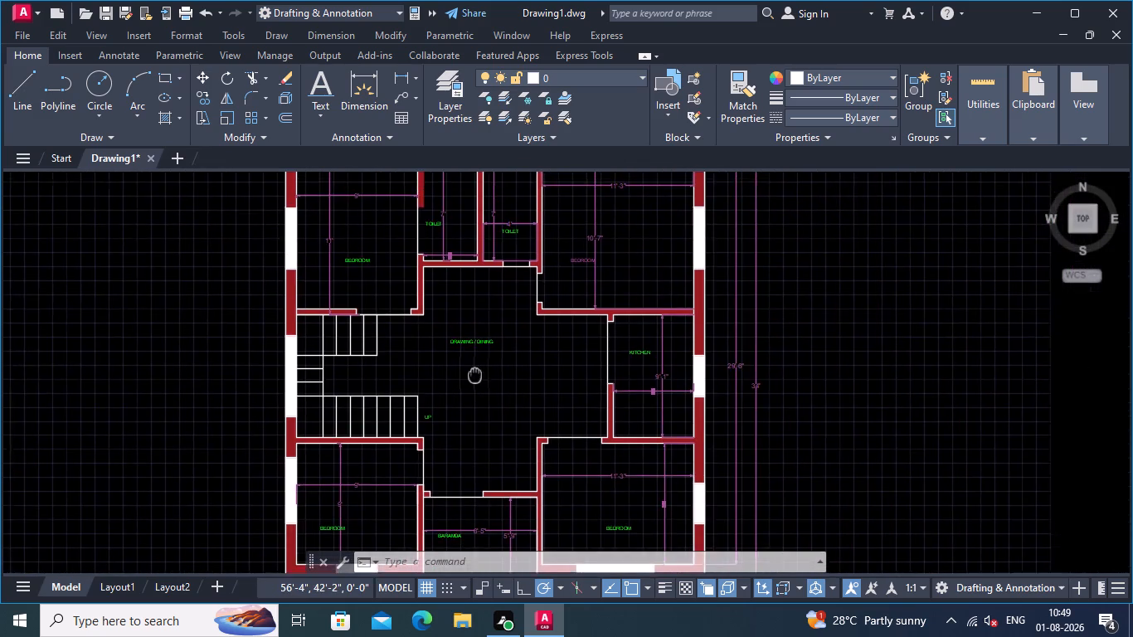
{"action": "middle_click_drag", "start_coordinate": [473, 373], "coordinate": [469, 366]}
{"action": "scroll", "coordinate": [491, 343], "scroll_direction": "up", "scroll_amount": 2}
{"action": "middle_click_drag", "start_coordinate": [493, 343], "coordinate": [387, 358]}
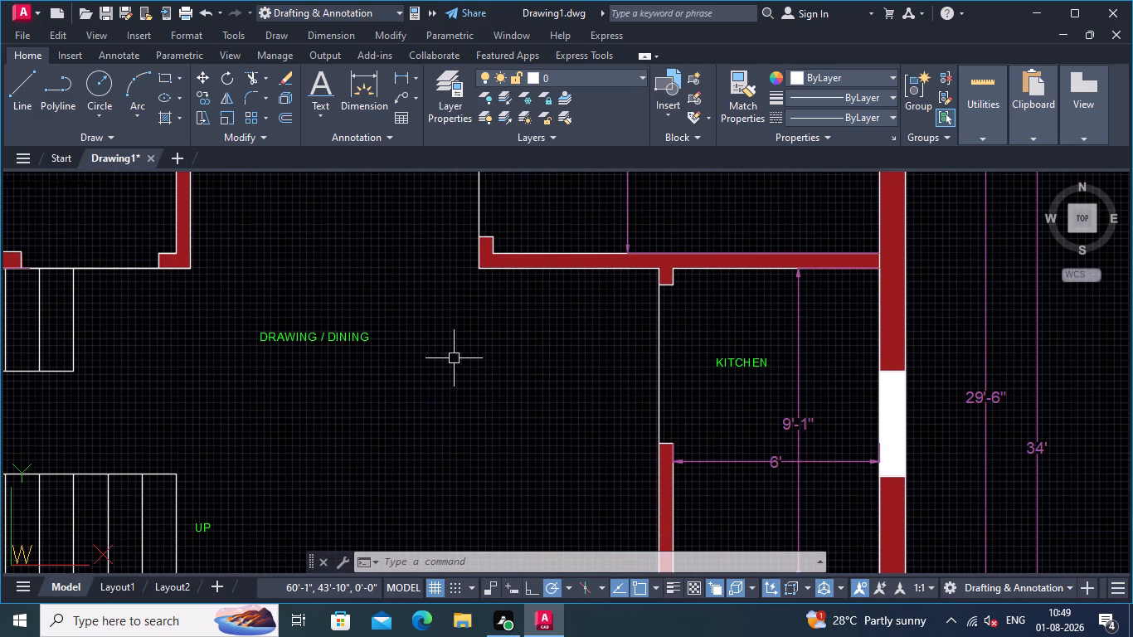
{"action": "right_click", "coordinate": [476, 357]}
{"action": "left_click", "coordinate": [532, 56]}
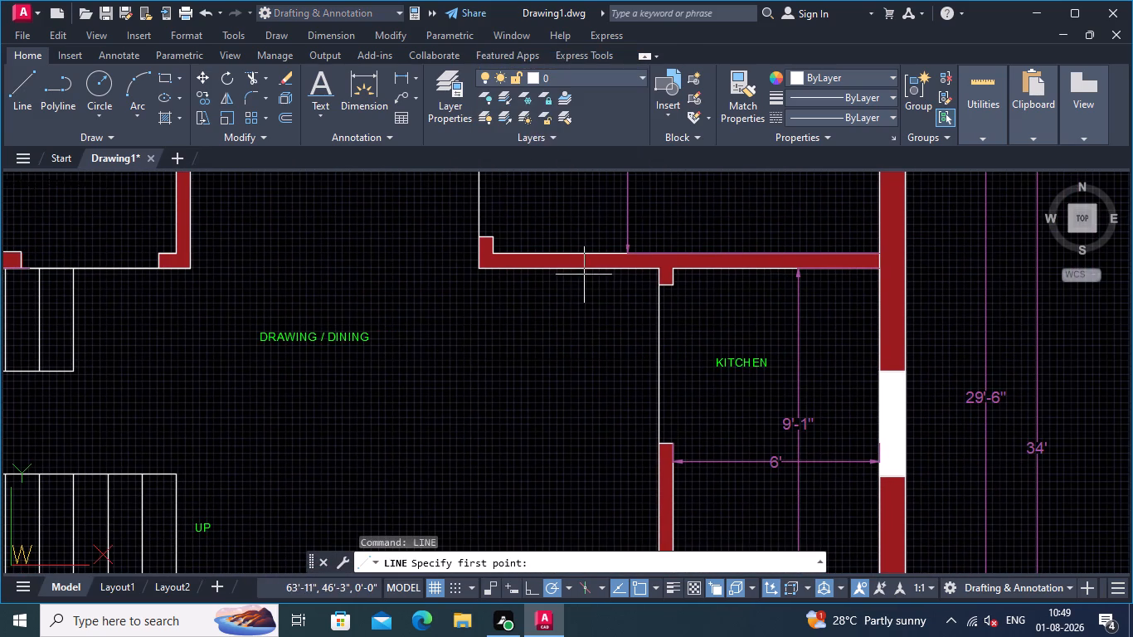
{"action": "middle_click_drag", "start_coordinate": [581, 277], "coordinate": [193, 376]}
{"action": "scroll", "coordinate": [267, 337], "scroll_direction": "up", "scroll_amount": 2}
{"action": "middle_click_drag", "start_coordinate": [245, 338], "coordinate": [384, 318]}
{"action": "scroll", "coordinate": [324, 348], "scroll_direction": "up", "scroll_amount": 1}
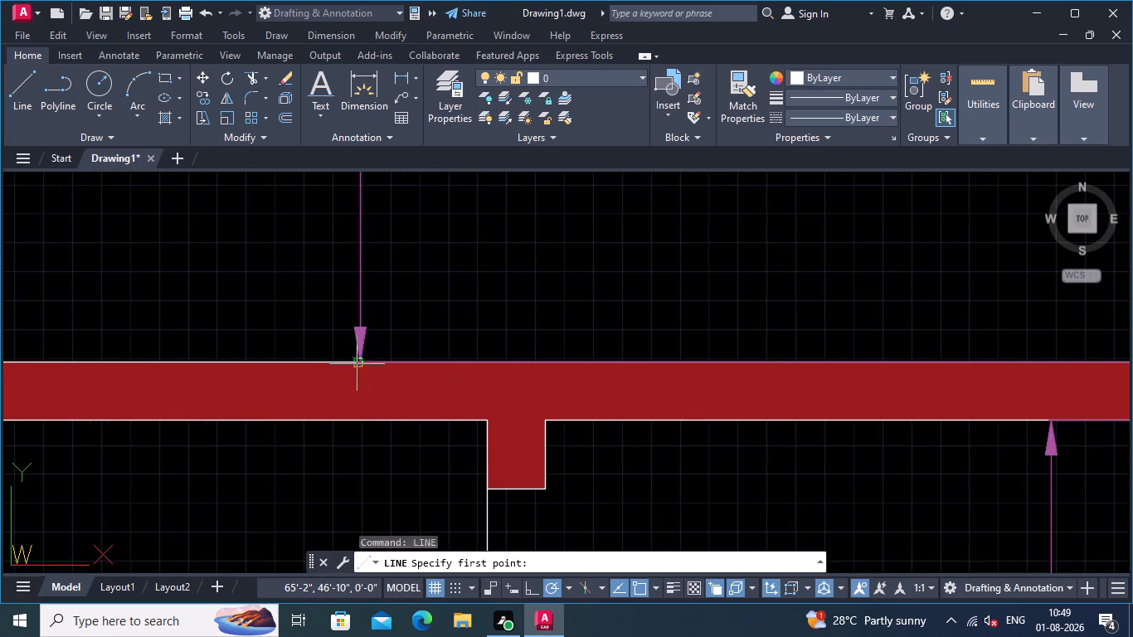
{"action": "left_click", "coordinate": [357, 364]}
{"action": "middle_click_drag", "start_coordinate": [477, 384], "coordinate": [0, 405]}
{"action": "scroll", "coordinate": [232, 406], "scroll_direction": "down", "scroll_amount": 2}
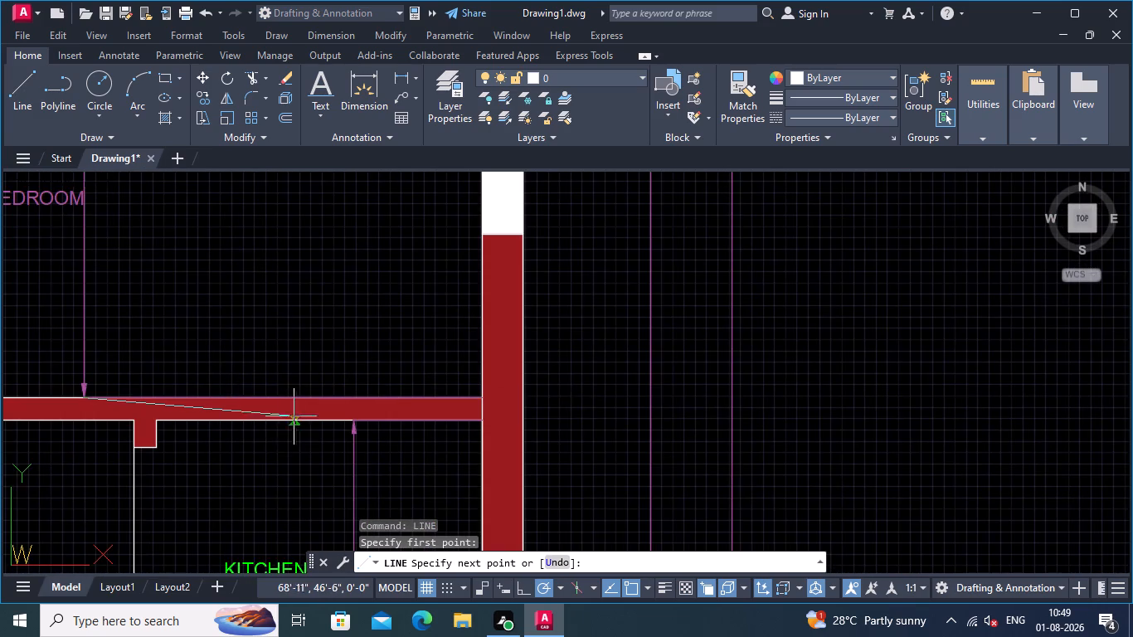
{"action": "scroll", "coordinate": [479, 396], "scroll_direction": "up", "scroll_amount": 1}
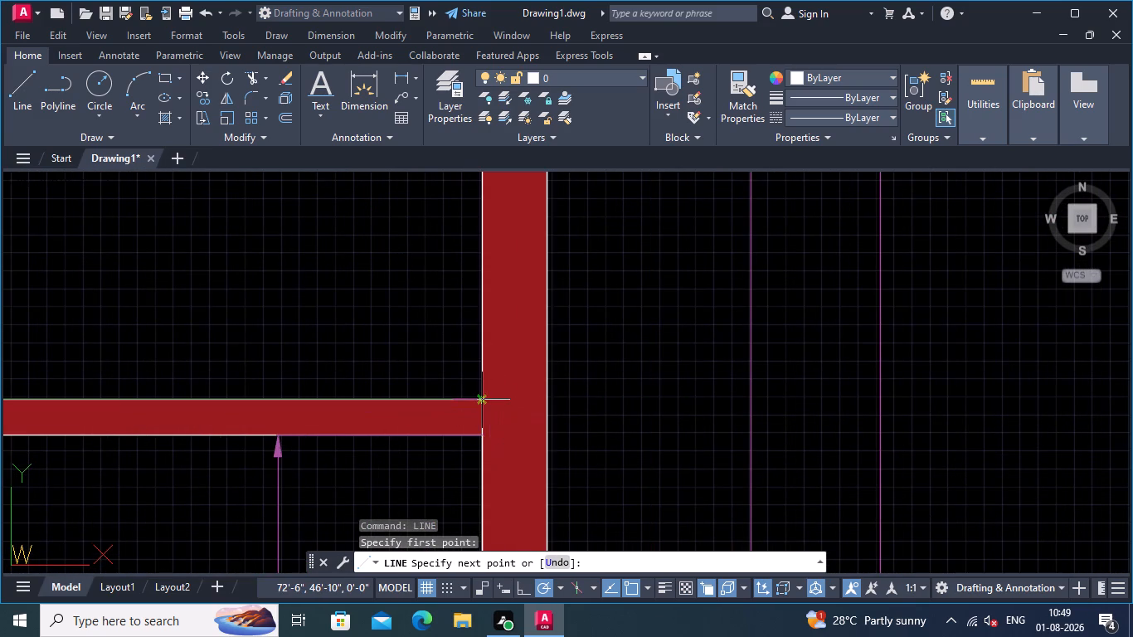
{"action": "left_click", "coordinate": [477, 400]}
{"action": "key", "text": "Return"}
Draw a line along the kitchen's upper wall edge, from the 9'-1" dimension's top arrow to the right inner corner.
{"action": "scroll", "coordinate": [455, 352], "scroll_direction": "down", "scroll_amount": 1}
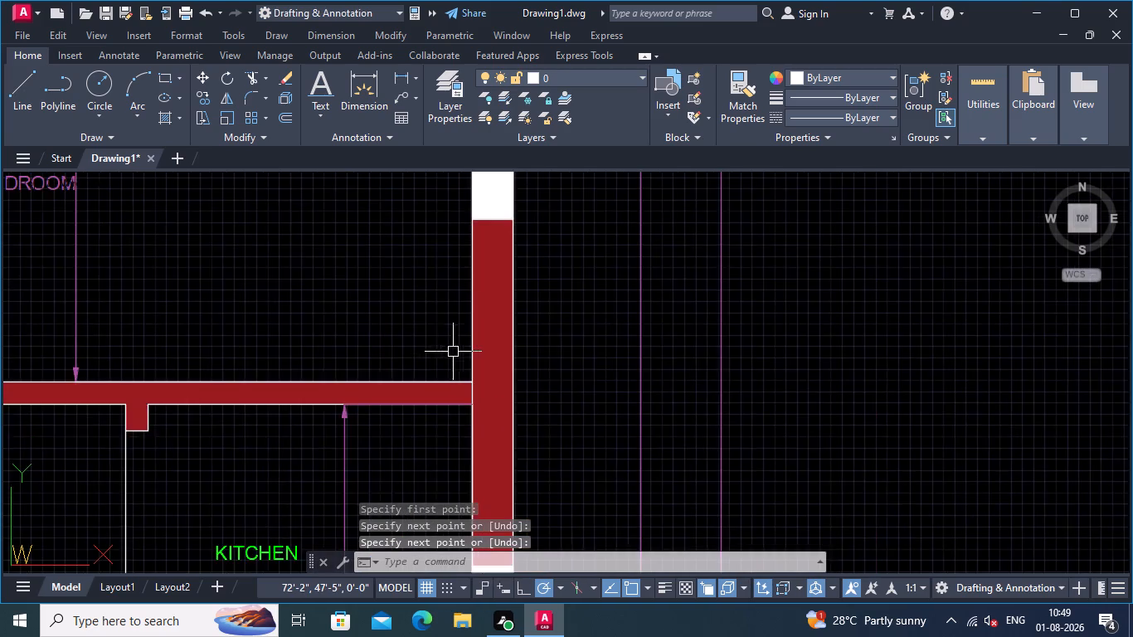
{"action": "middle_click_drag", "start_coordinate": [445, 352], "coordinate": [789, 256]}
{"action": "right_click", "coordinate": [714, 234]}
{"action": "left_click", "coordinate": [776, 242]}
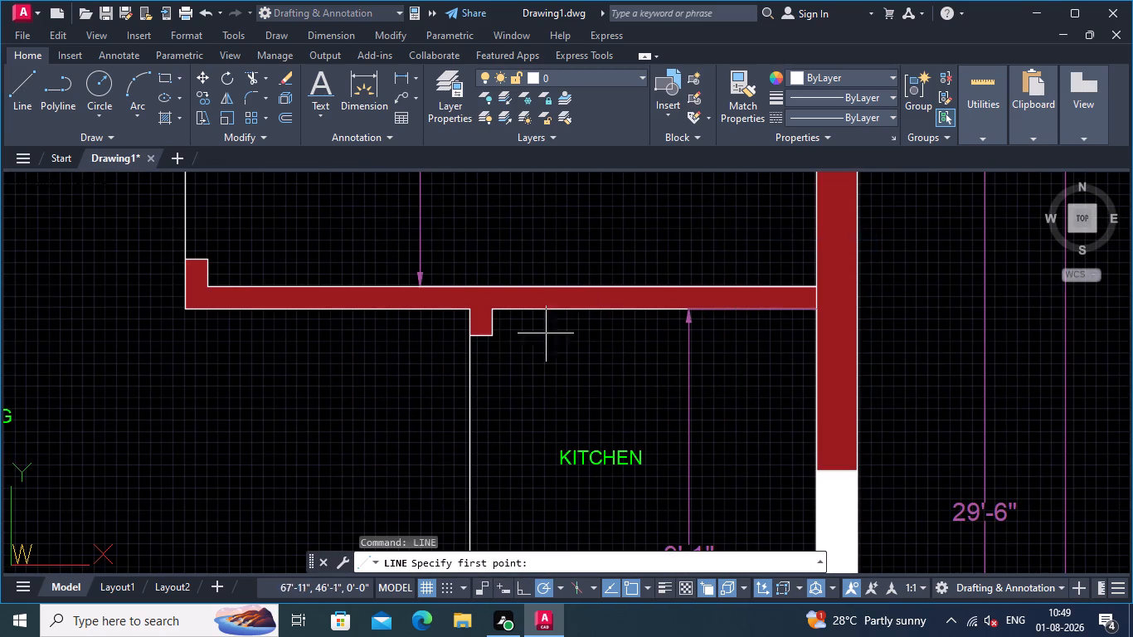
{"action": "scroll", "coordinate": [613, 347], "scroll_direction": "up", "scroll_amount": 1}
{"action": "middle_click_drag", "start_coordinate": [586, 347], "coordinate": [369, 378]}
{"action": "scroll", "coordinate": [504, 315], "scroll_direction": "up", "scroll_amount": 1}
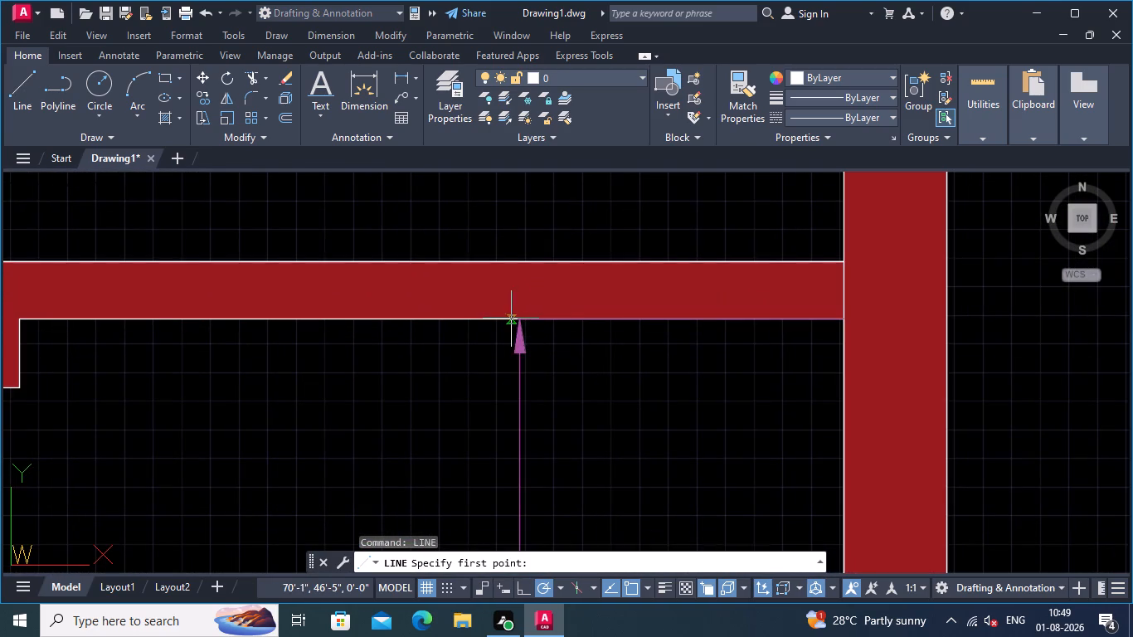
{"action": "left_click", "coordinate": [521, 318]}
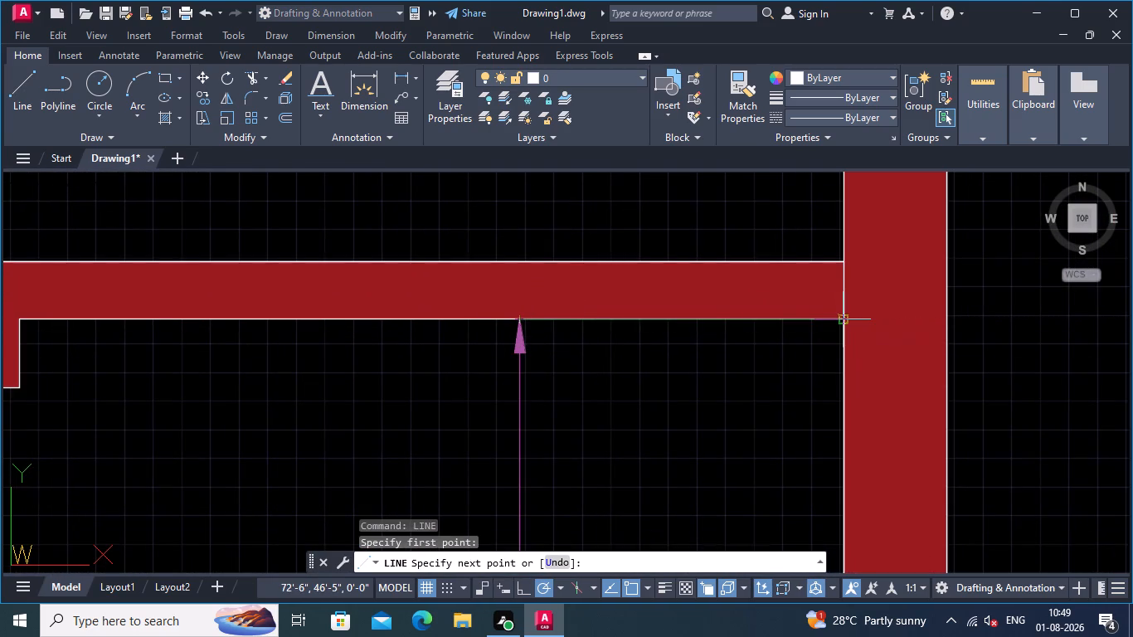
{"action": "left_click", "coordinate": [844, 319]}
{"action": "key", "text": "Return"}
Draw a line along the kitchen's left wall face, from the 6' dimension's left arrow up to the wall's top end.
{"action": "scroll", "coordinate": [637, 455], "scroll_direction": "down", "scroll_amount": 1}
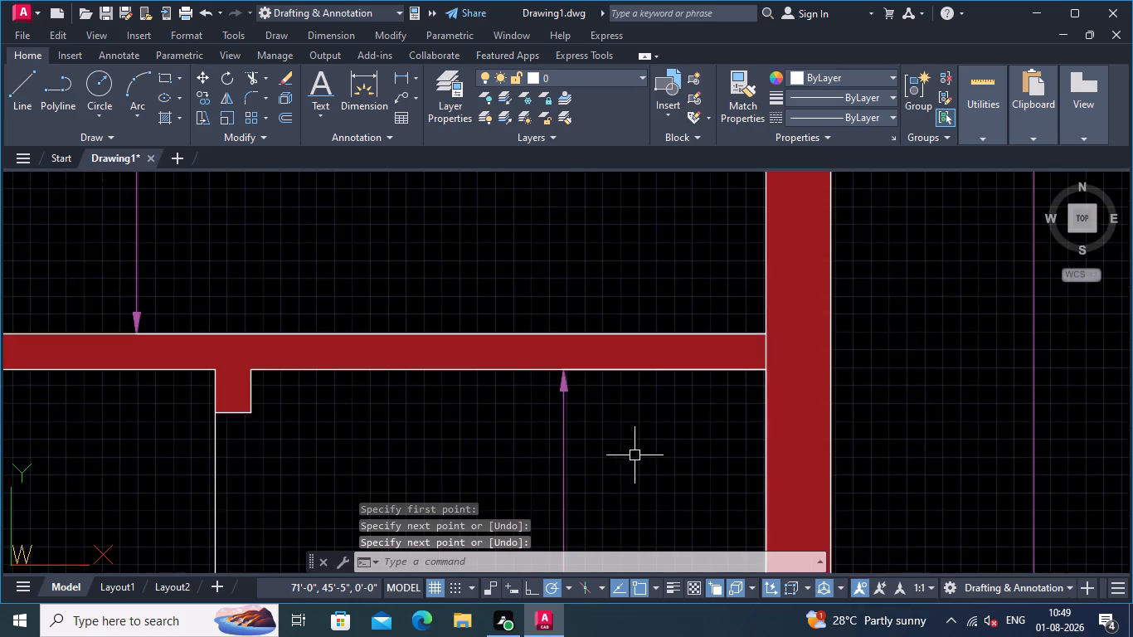
{"action": "middle_click_drag", "start_coordinate": [635, 447], "coordinate": [890, 246]}
{"action": "scroll", "coordinate": [697, 309], "scroll_direction": "down", "scroll_amount": 2}
{"action": "middle_click_drag", "start_coordinate": [688, 319], "coordinate": [658, 226]}
{"action": "scroll", "coordinate": [593, 371], "scroll_direction": "up", "scroll_amount": 2}
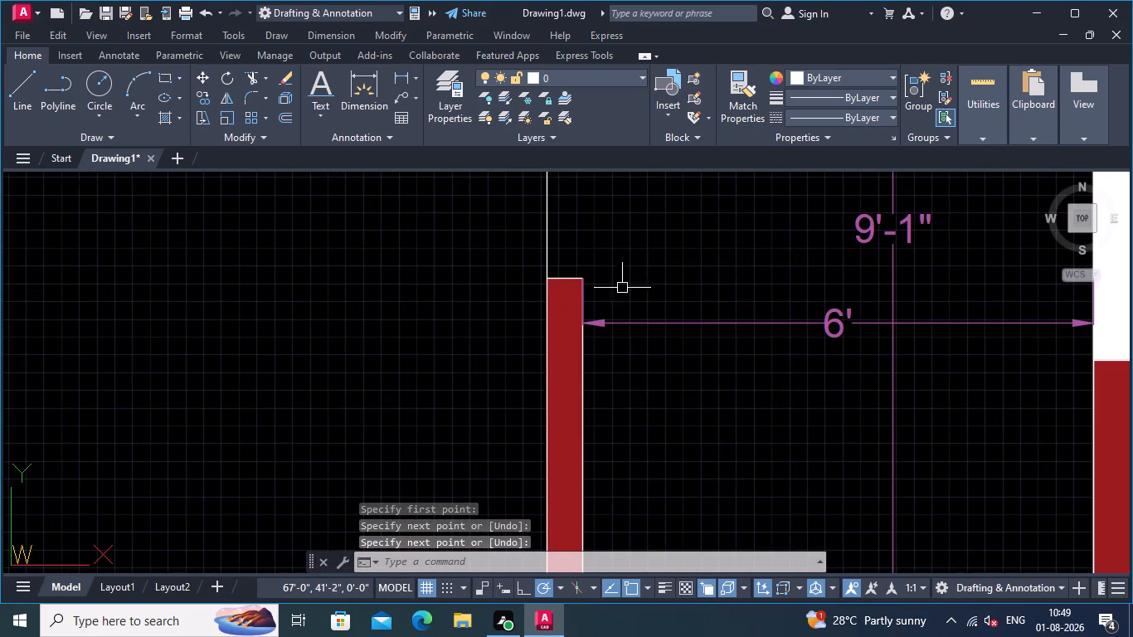
{"action": "right_click", "coordinate": [620, 264]}
{"action": "left_click", "coordinate": [673, 268]}
{"action": "scroll", "coordinate": [570, 297], "scroll_direction": "up", "scroll_amount": 2}
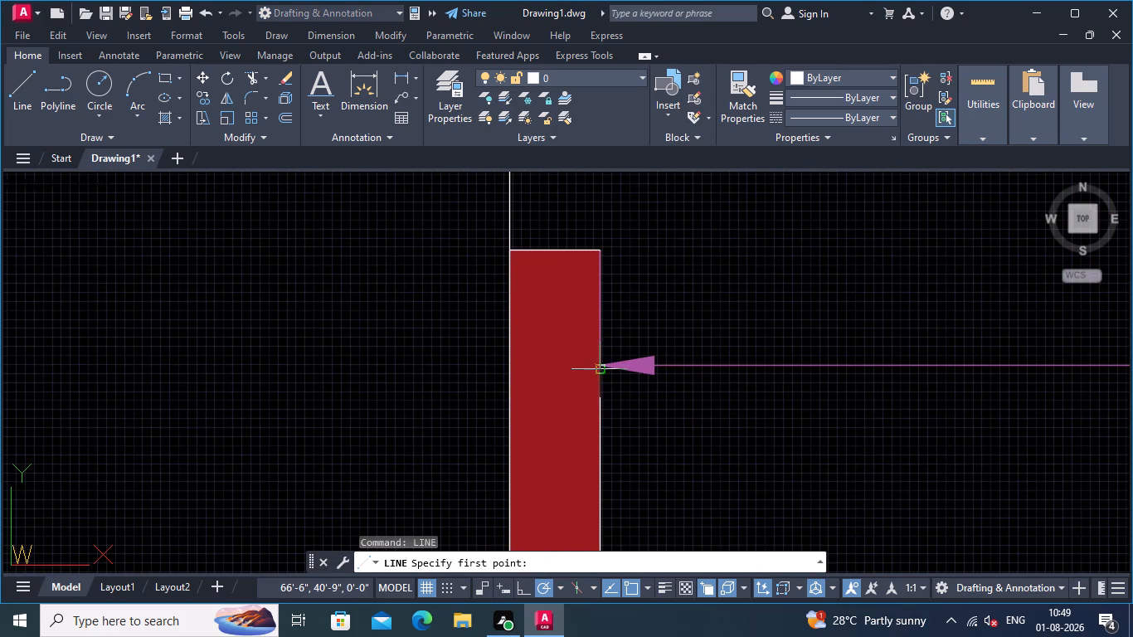
{"action": "left_click", "coordinate": [597, 372]}
{"action": "left_click", "coordinate": [599, 251]}
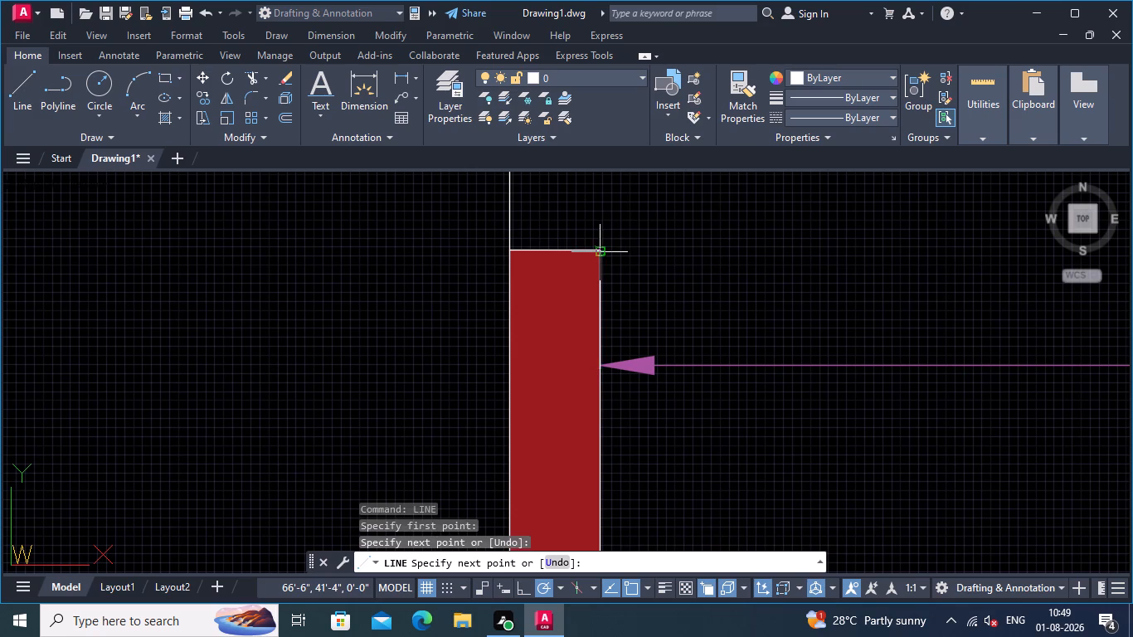
{"action": "key", "text": "Return"}
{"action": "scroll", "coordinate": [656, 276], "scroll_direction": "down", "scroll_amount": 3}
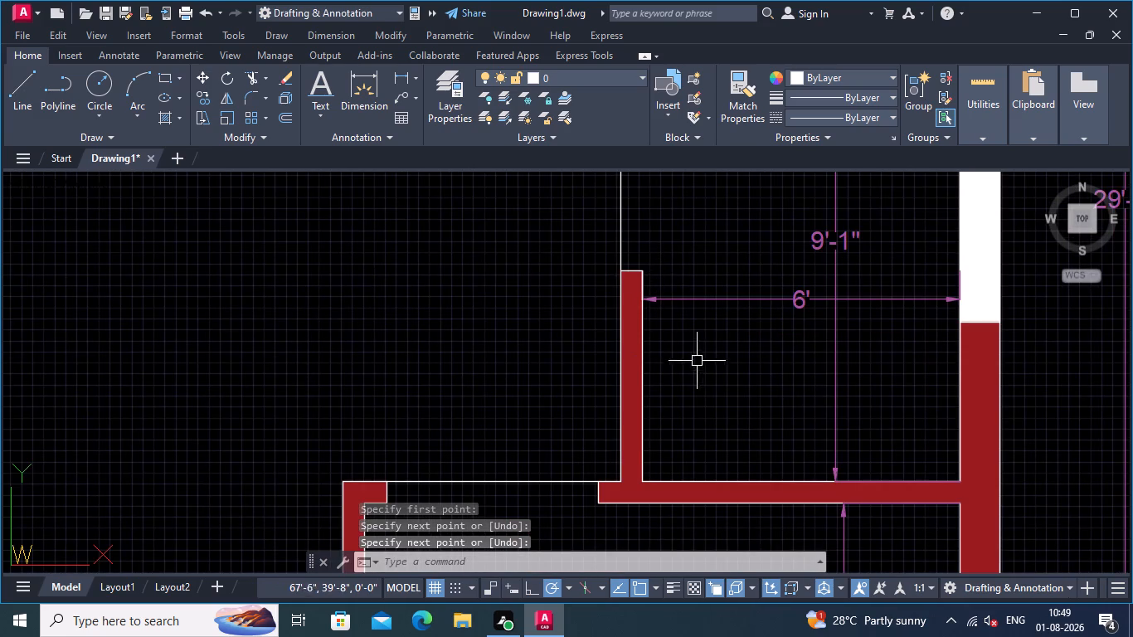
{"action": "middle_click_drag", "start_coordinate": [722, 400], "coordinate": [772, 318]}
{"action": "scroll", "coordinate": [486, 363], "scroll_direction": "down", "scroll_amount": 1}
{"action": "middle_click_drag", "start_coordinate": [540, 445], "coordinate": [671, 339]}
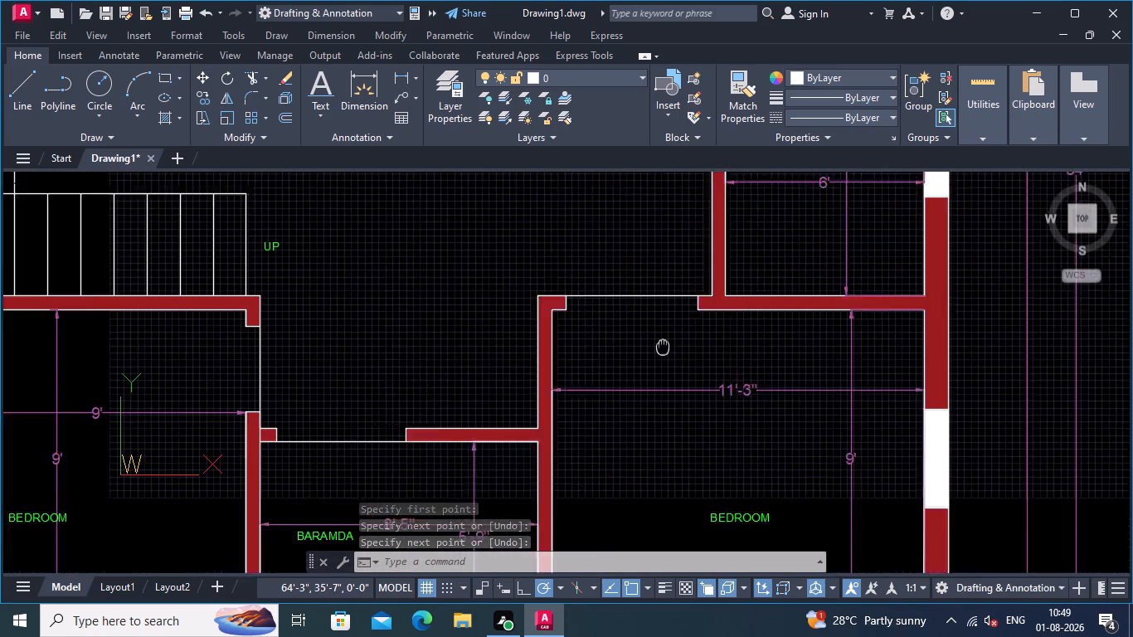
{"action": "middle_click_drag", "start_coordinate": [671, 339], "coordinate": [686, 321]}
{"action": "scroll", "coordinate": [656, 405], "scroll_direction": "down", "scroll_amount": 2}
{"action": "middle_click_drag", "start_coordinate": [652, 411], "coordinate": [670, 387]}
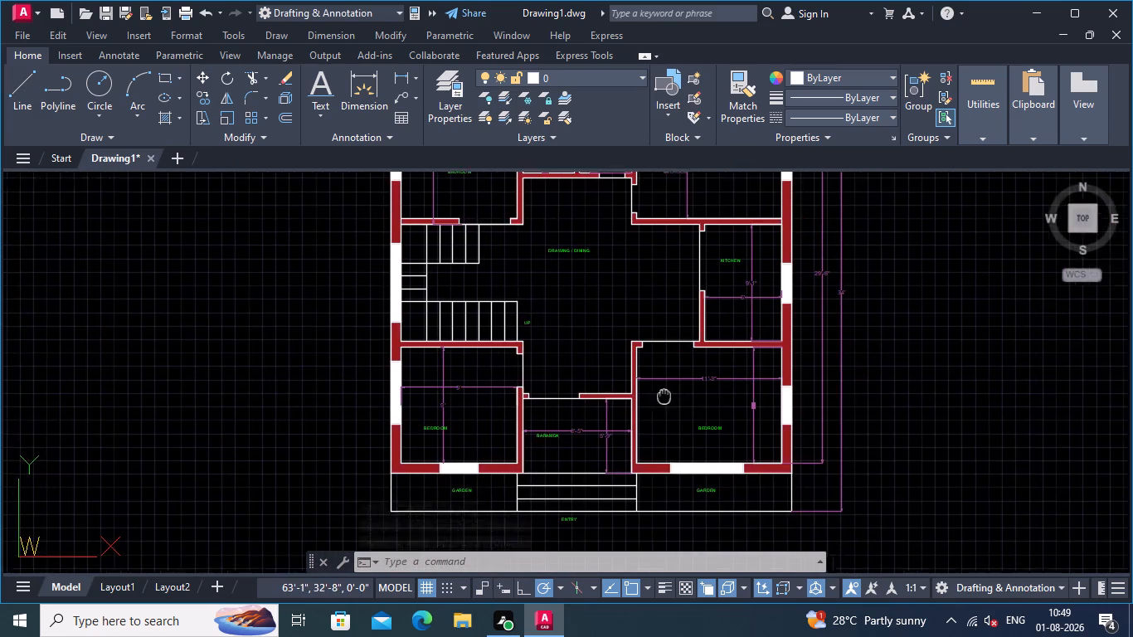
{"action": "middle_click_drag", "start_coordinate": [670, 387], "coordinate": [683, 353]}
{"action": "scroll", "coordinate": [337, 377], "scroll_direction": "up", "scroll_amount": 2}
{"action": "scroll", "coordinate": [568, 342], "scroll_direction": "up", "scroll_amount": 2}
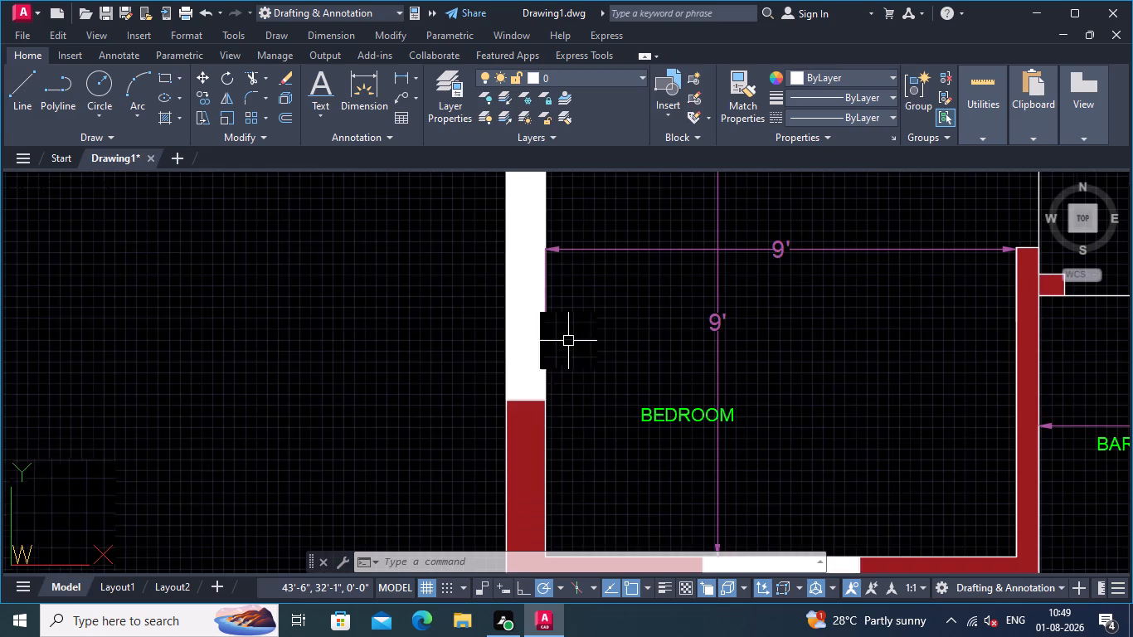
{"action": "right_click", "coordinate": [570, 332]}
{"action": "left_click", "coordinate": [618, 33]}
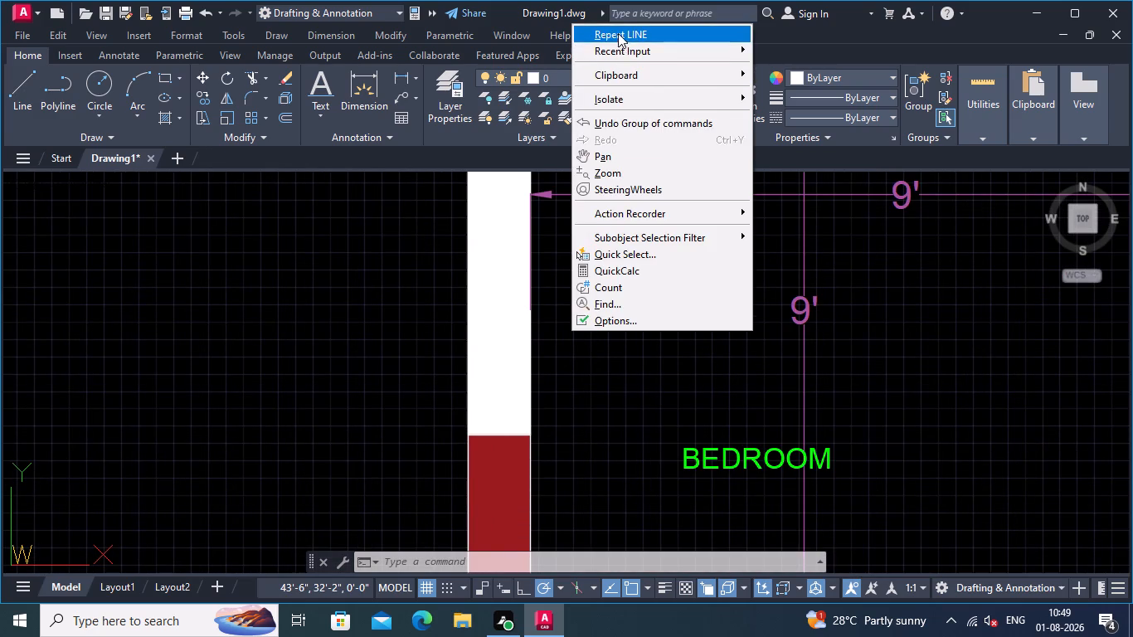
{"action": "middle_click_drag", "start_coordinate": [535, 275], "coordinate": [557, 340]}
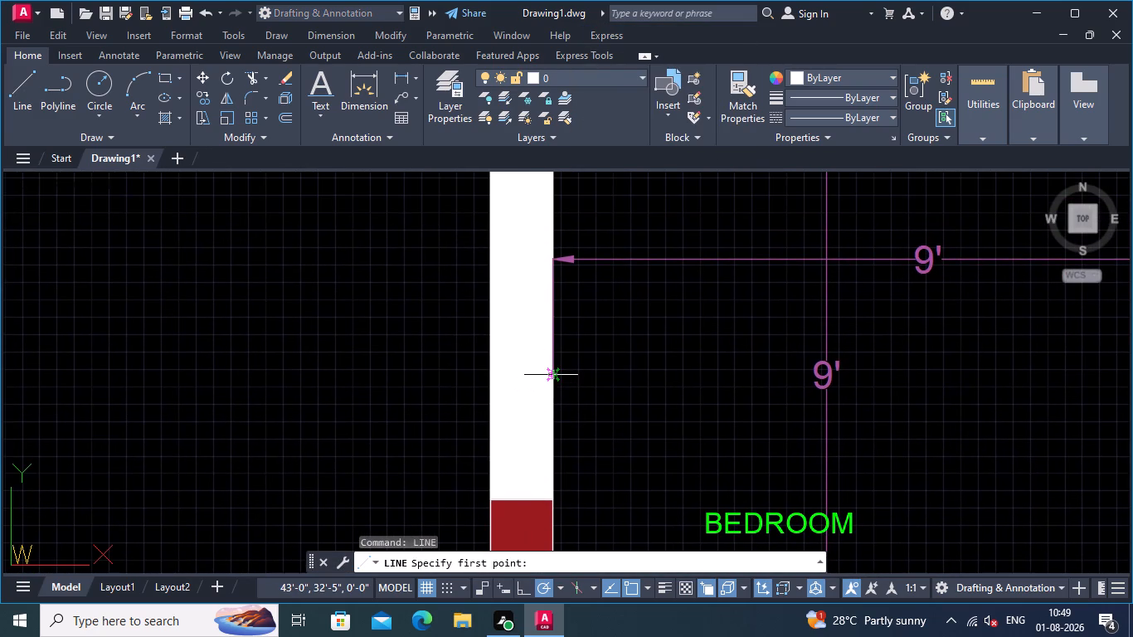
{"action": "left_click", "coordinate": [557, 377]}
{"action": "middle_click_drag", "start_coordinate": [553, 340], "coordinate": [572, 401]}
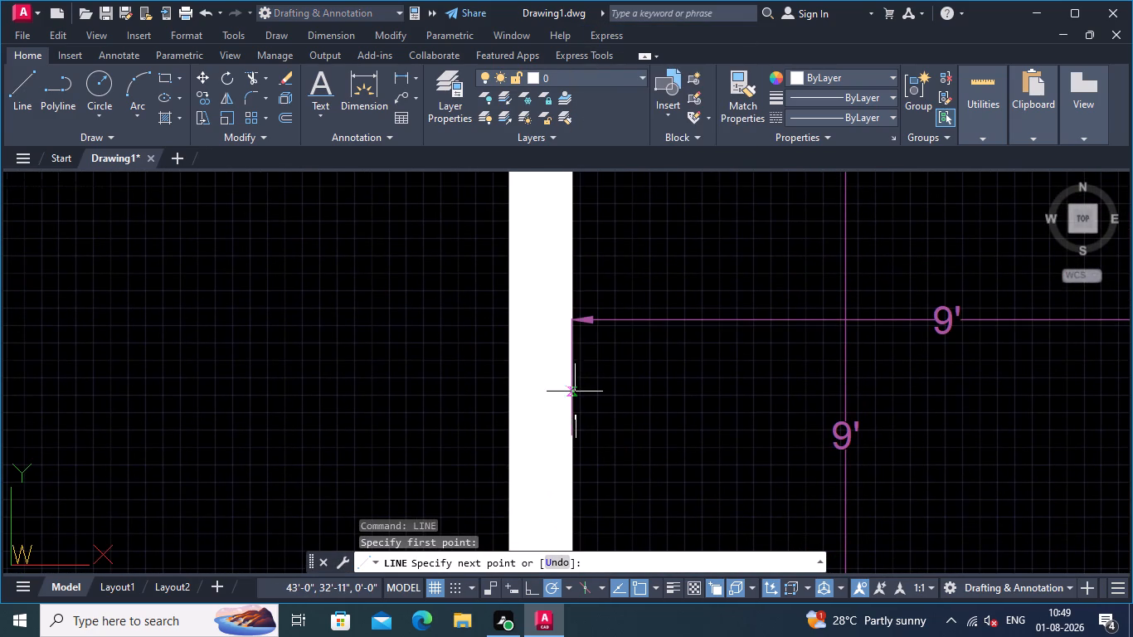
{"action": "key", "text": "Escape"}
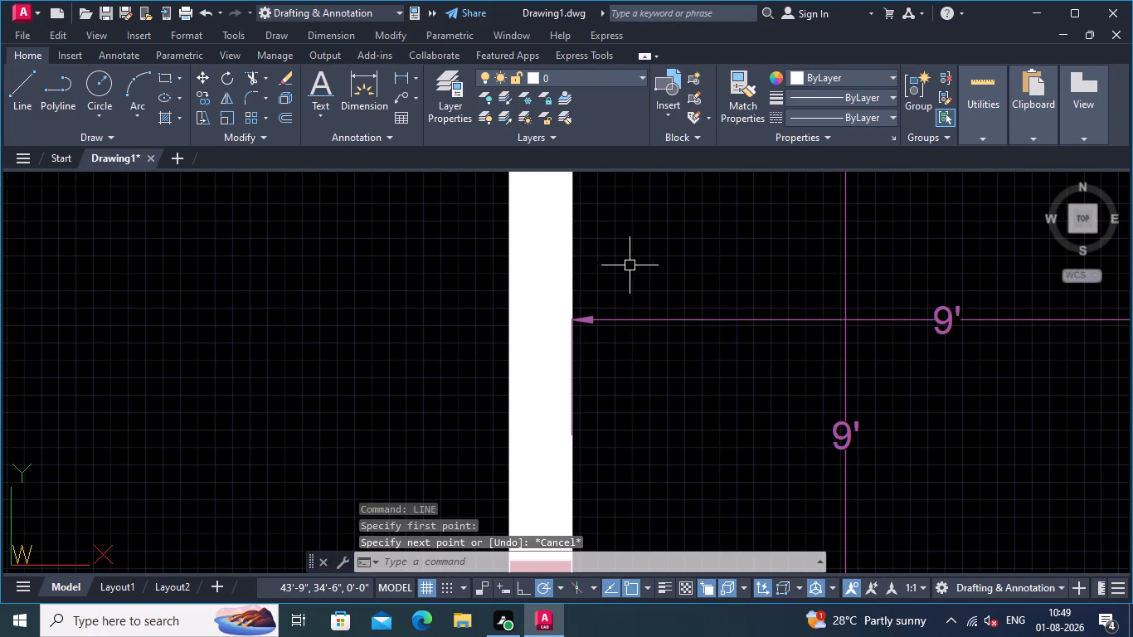
Draw a line along the lower-left bedroom's left wall face, from the window's top inner corner down to the horizontal 9' dimension's extension line end.
{"action": "right_click", "coordinate": [629, 265]}
{"action": "left_click", "coordinate": [678, 272]}
{"action": "scroll", "coordinate": [609, 342], "scroll_direction": "down", "scroll_amount": 2}
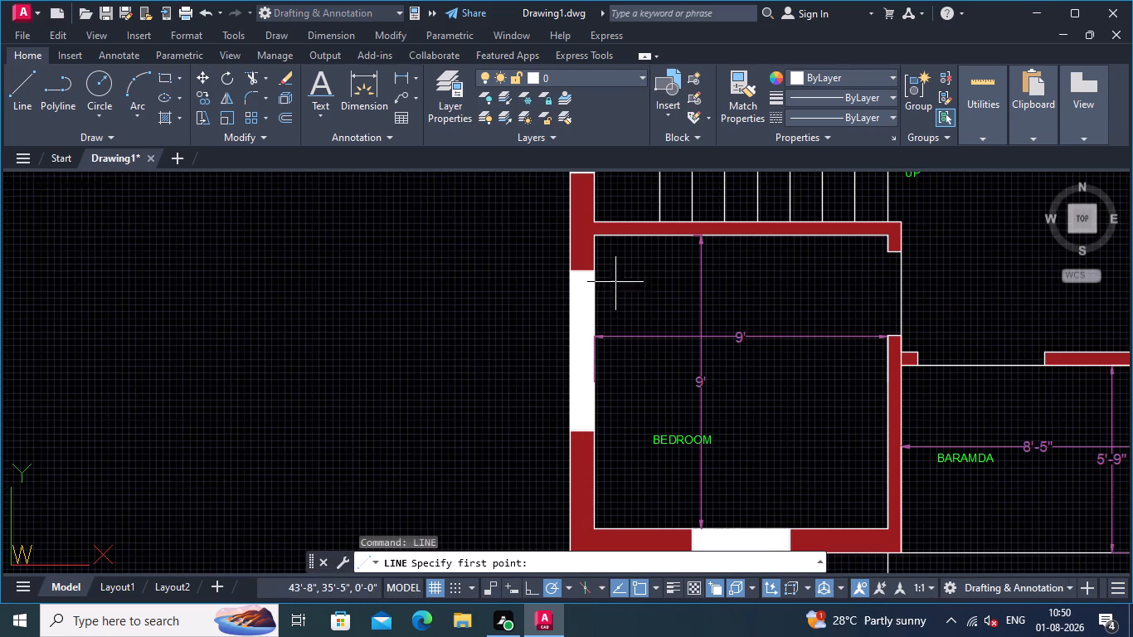
{"action": "middle_click_drag", "start_coordinate": [623, 435], "coordinate": [552, 299]}
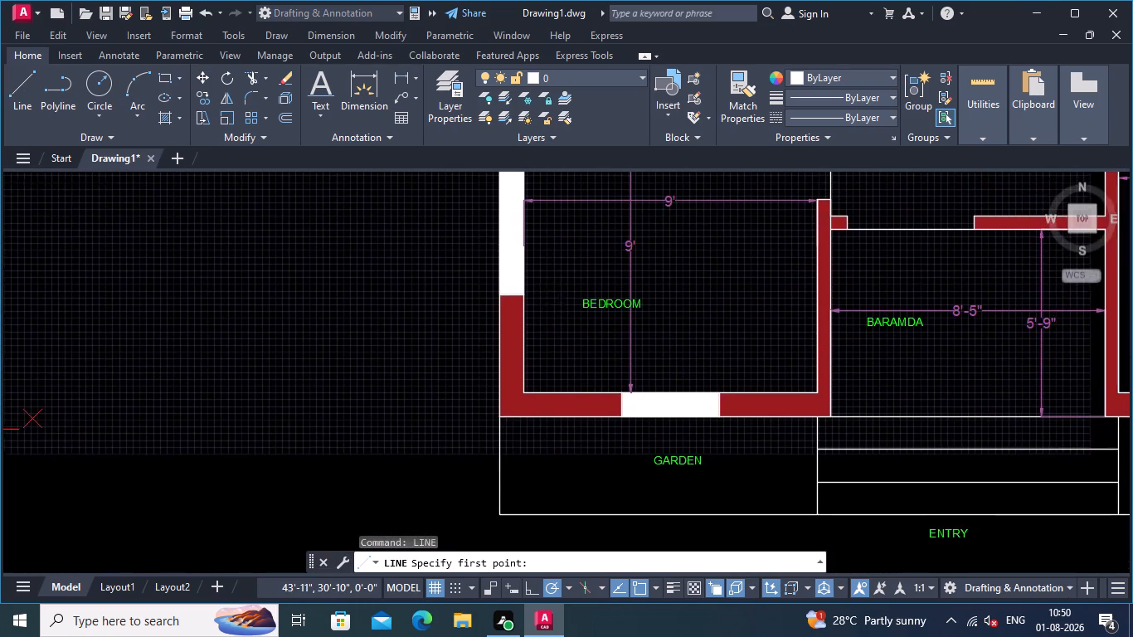
{"action": "scroll", "coordinate": [540, 298], "scroll_direction": "up", "scroll_amount": 1}
{"action": "middle_click_drag", "start_coordinate": [542, 294], "coordinate": [610, 490]}
{"action": "scroll", "coordinate": [586, 256], "scroll_direction": "up", "scroll_amount": 2}
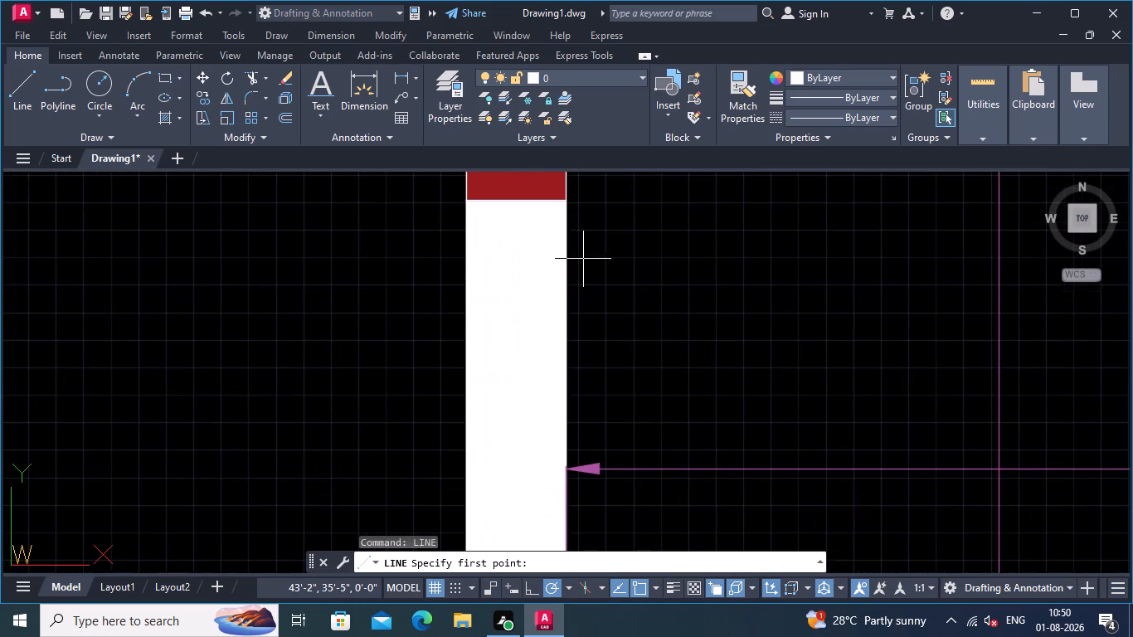
{"action": "left_click", "coordinate": [565, 198]}
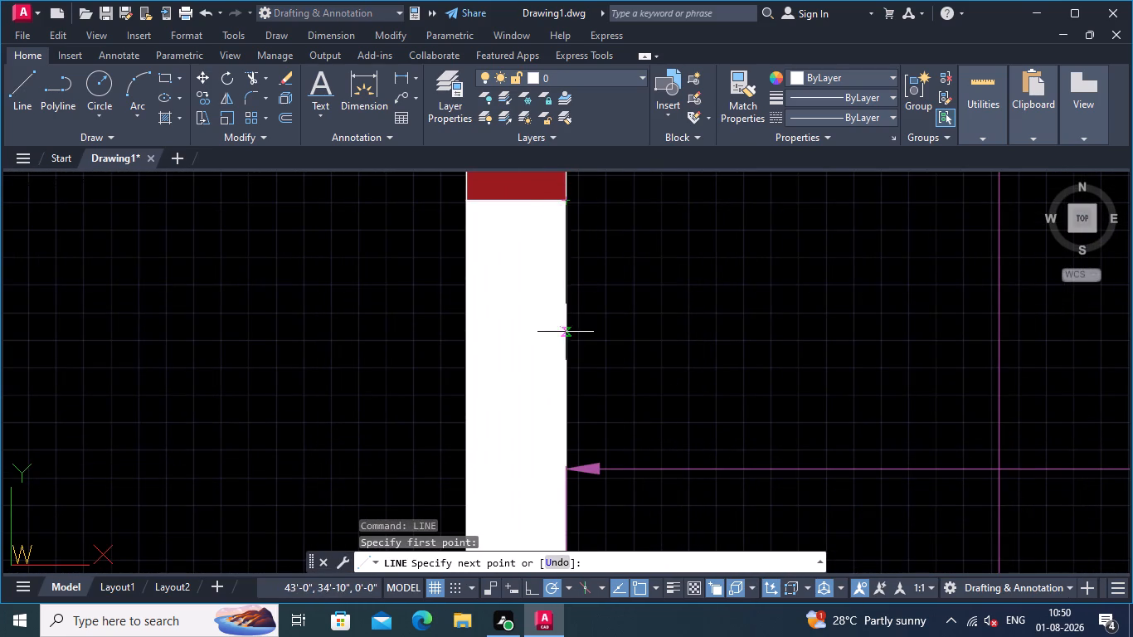
{"action": "middle_click_drag", "start_coordinate": [571, 333], "coordinate": [540, 149]}
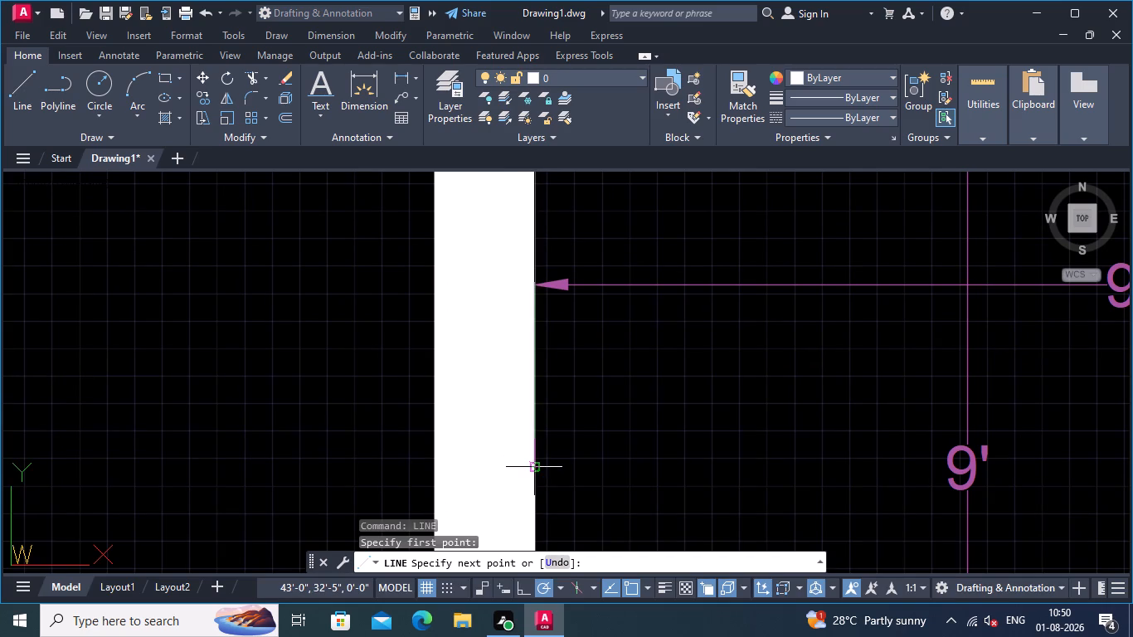
{"action": "left_click", "coordinate": [533, 470]}
{"action": "key", "text": "Return"}
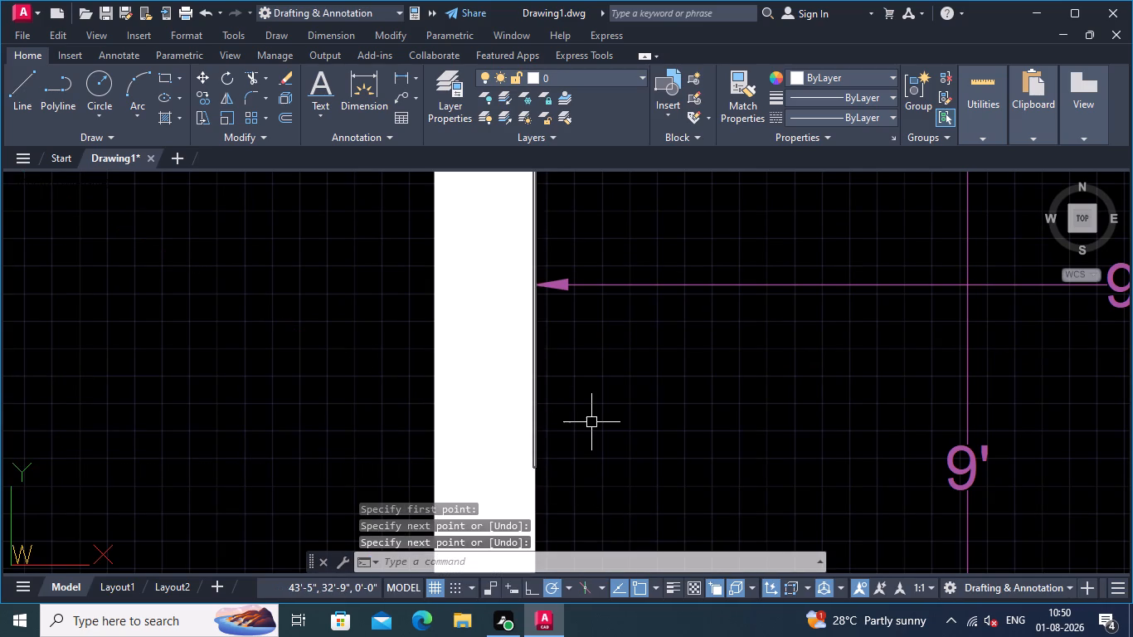
Draw a line along the lower-right bedroom's upper wall edge, from the vertical 9' dimension's top arrow to the right inner corner.
{"action": "scroll", "coordinate": [591, 423], "scroll_direction": "down", "scroll_amount": 2}
{"action": "scroll", "coordinate": [372, 256], "scroll_direction": "down", "scroll_amount": 2}
{"action": "middle_click_drag", "start_coordinate": [358, 286], "coordinate": [227, 367]}
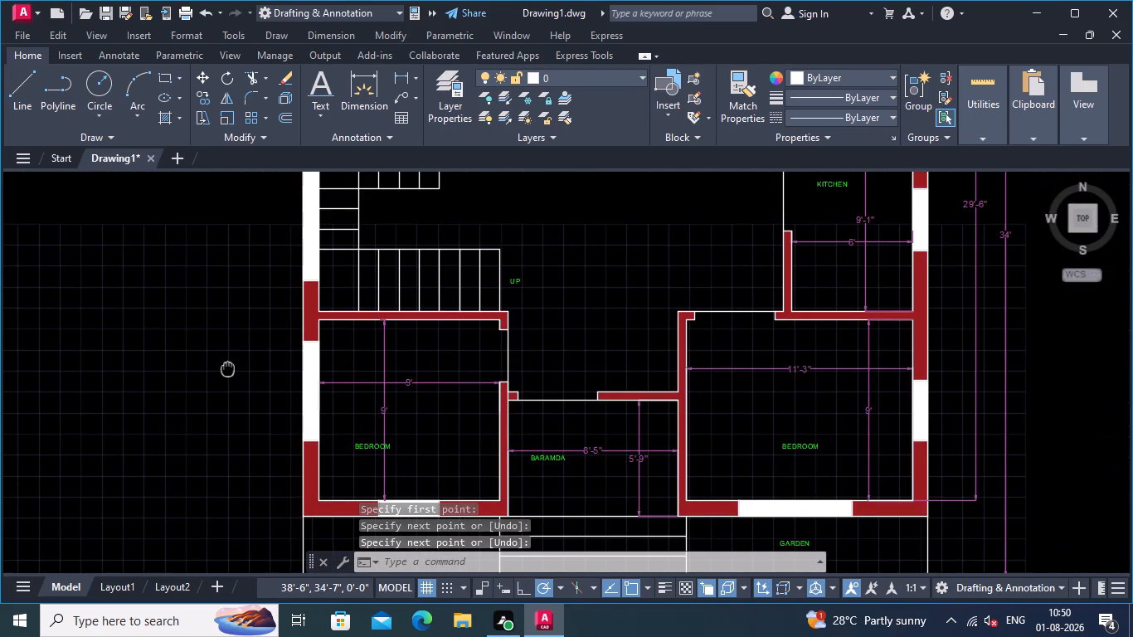
{"action": "middle_click_drag", "start_coordinate": [227, 367], "coordinate": [227, 369]}
{"action": "right_click", "coordinate": [635, 236]}
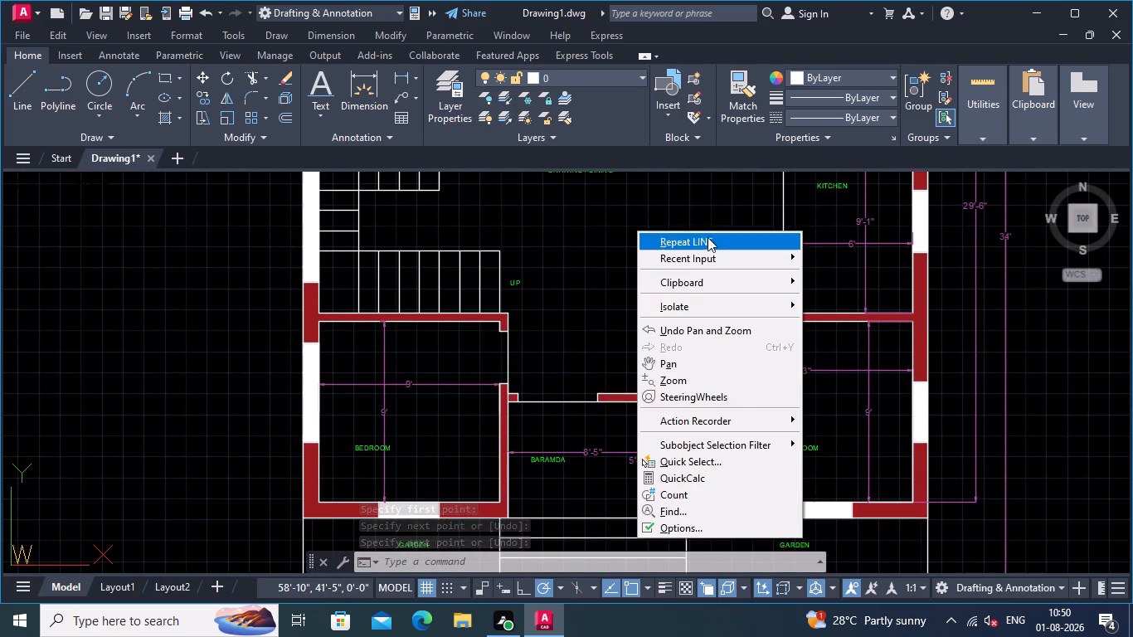
{"action": "left_click", "coordinate": [706, 239]}
{"action": "middle_click_drag", "start_coordinate": [829, 352], "coordinate": [555, 356]}
{"action": "scroll", "coordinate": [584, 341], "scroll_direction": "up", "scroll_amount": 1}
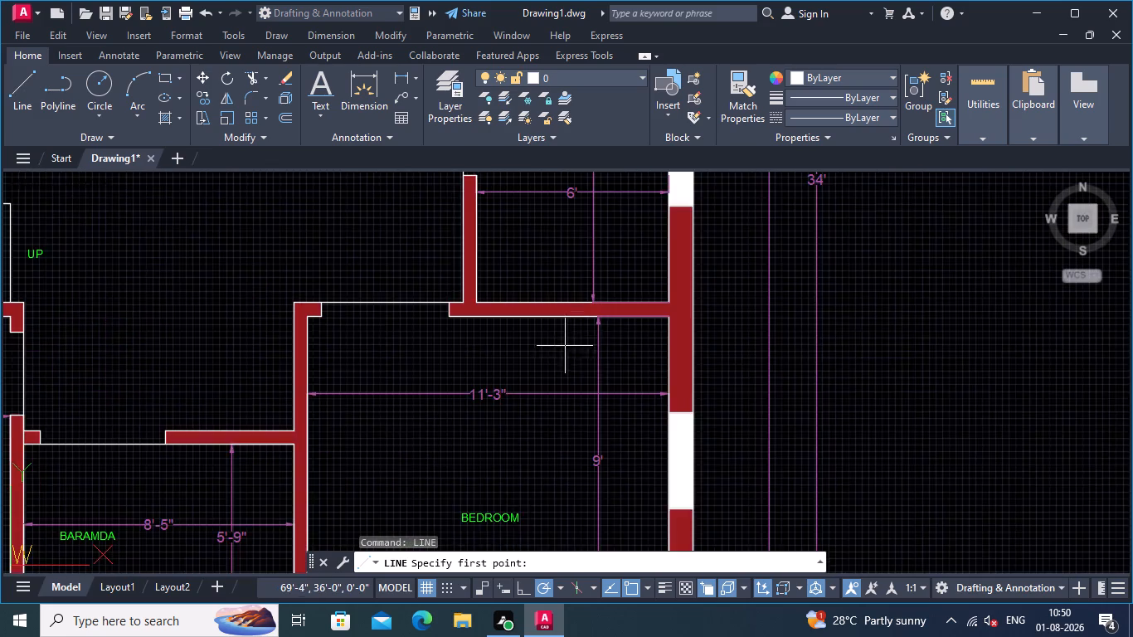
{"action": "scroll", "coordinate": [575, 348], "scroll_direction": "up", "scroll_amount": 2}
{"action": "left_click", "coordinate": [630, 265]}
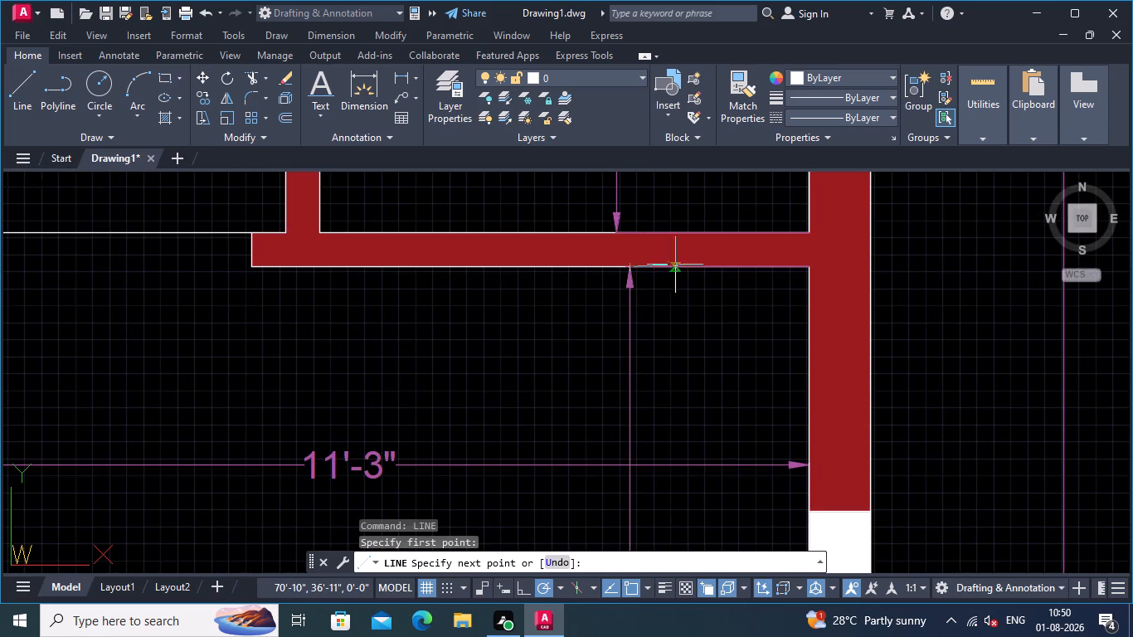
{"action": "left_click", "coordinate": [805, 265]}
{"action": "key", "text": "Return"}
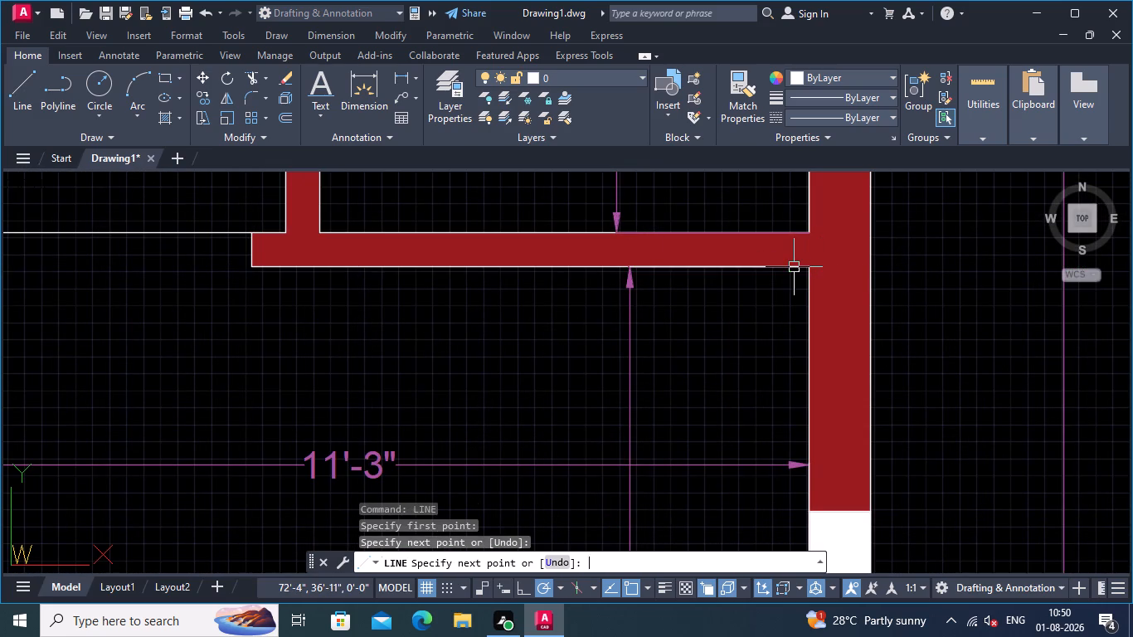
Draw a line along the kitchen's bottom wall edge, from the 9'-1" dimension's bottom arrow to the right inner corner.
{"action": "right_click", "coordinate": [693, 344]}
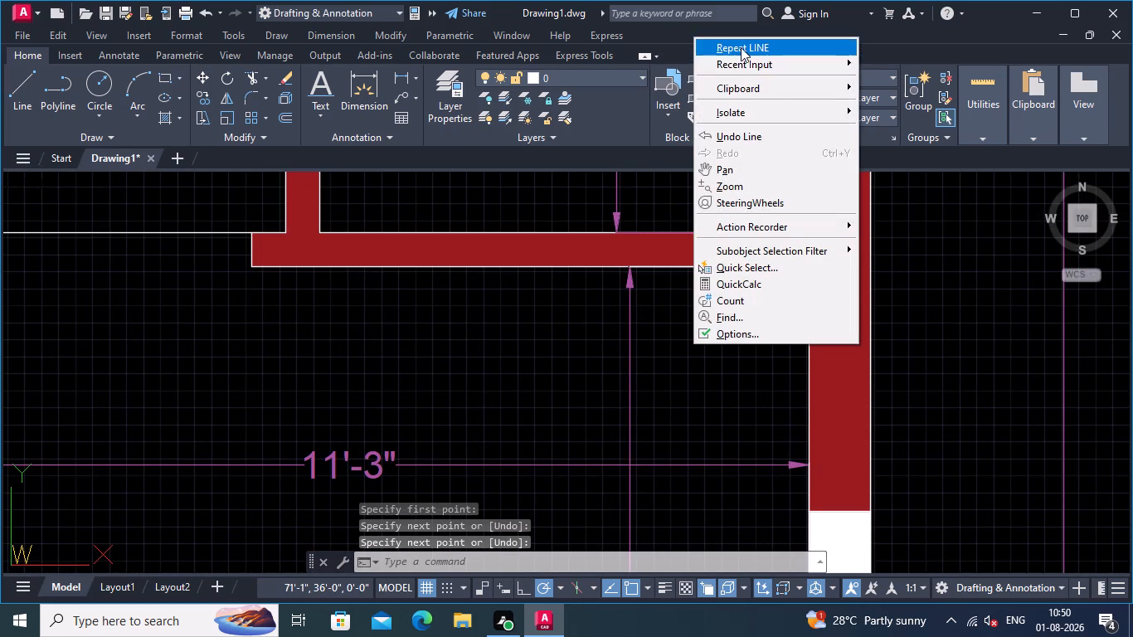
{"action": "left_click", "coordinate": [741, 46]}
{"action": "scroll", "coordinate": [743, 305], "scroll_direction": "up", "scroll_amount": 1}
{"action": "middle_click_drag", "start_coordinate": [739, 306], "coordinate": [641, 463]}
{"action": "scroll", "coordinate": [641, 463], "scroll_direction": "up", "scroll_amount": 1}
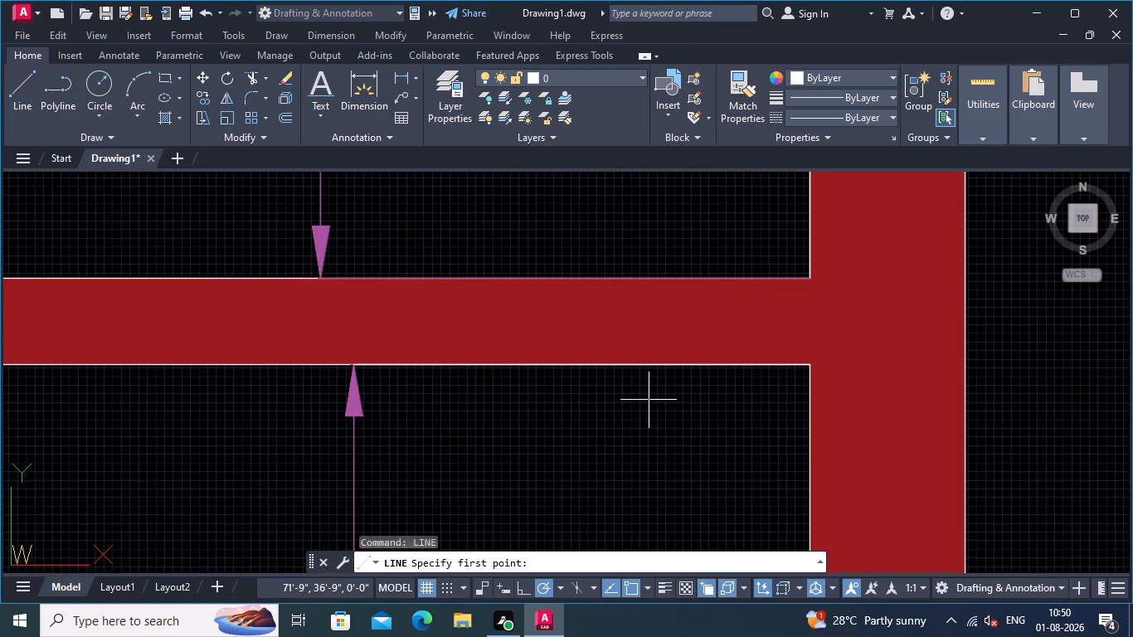
{"action": "scroll", "coordinate": [647, 403], "scroll_direction": "down", "scroll_amount": 3}
{"action": "scroll", "coordinate": [536, 378], "scroll_direction": "up", "scroll_amount": 2}
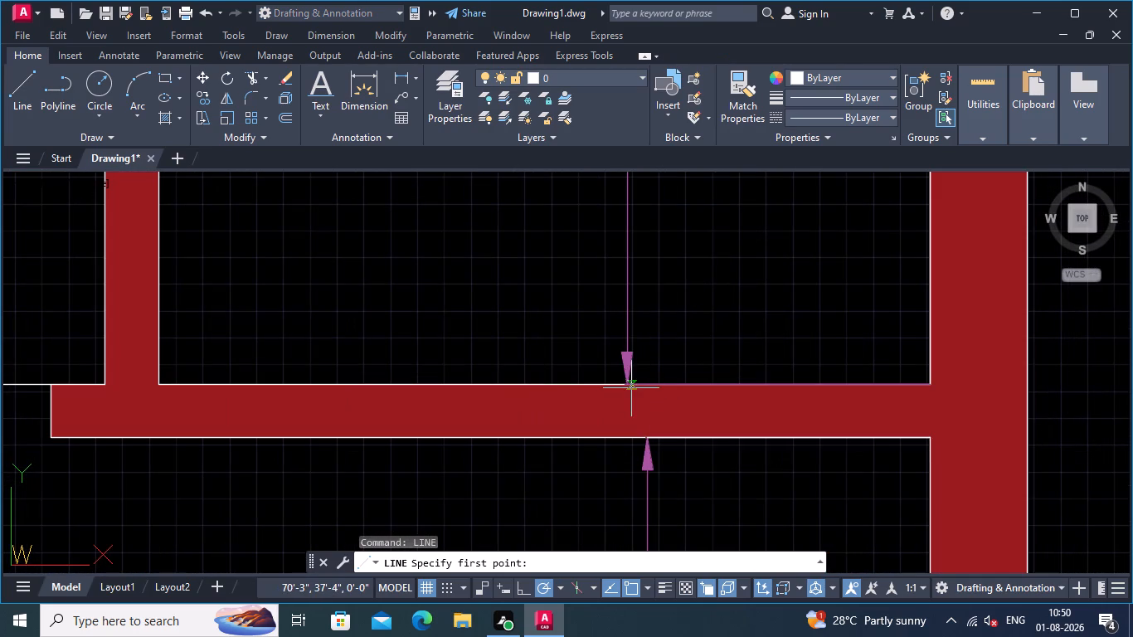
{"action": "left_click", "coordinate": [625, 385]}
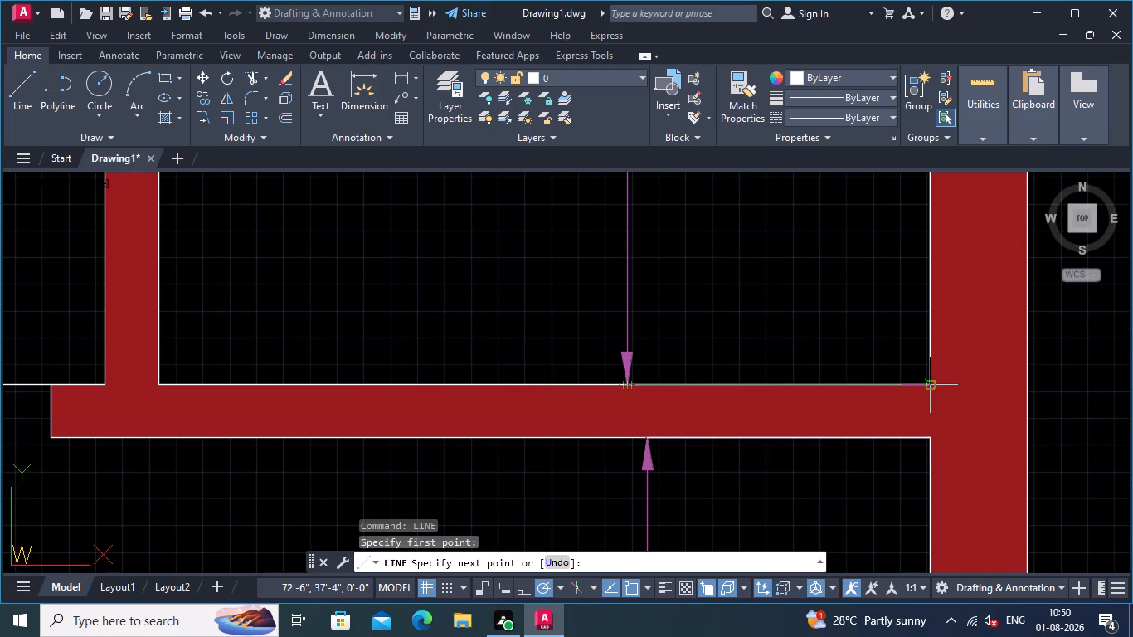
{"action": "left_click", "coordinate": [934, 386]}
{"action": "key", "text": "Return"}
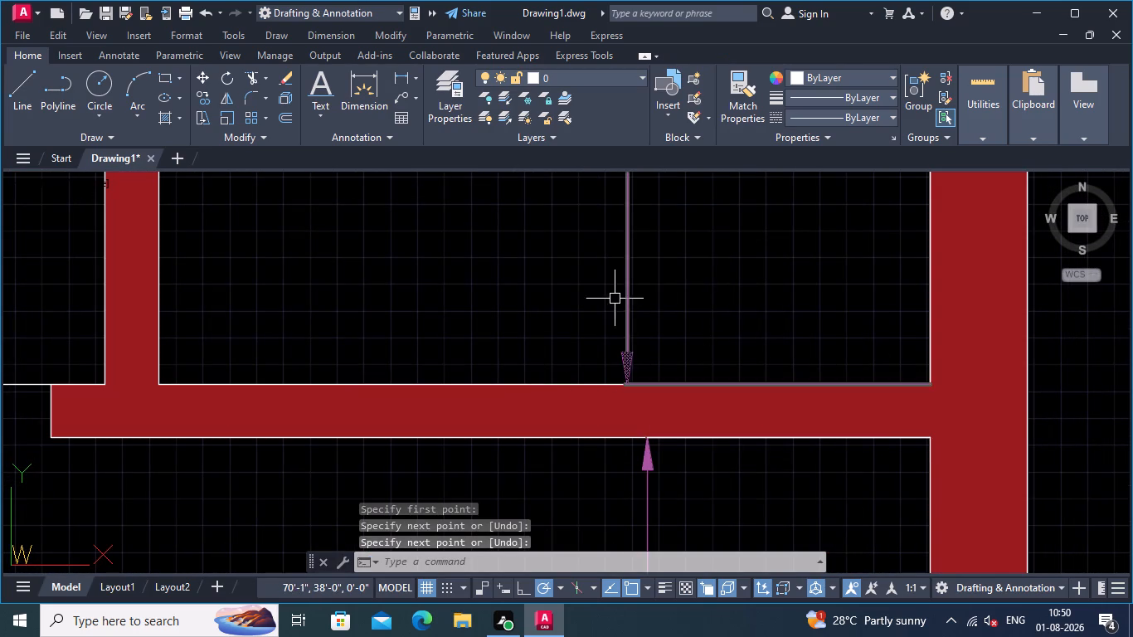
Hatch the garden area left of the entry steps with the GRASS pattern.
{"action": "scroll", "coordinate": [518, 323], "scroll_direction": "down", "scroll_amount": 2}
{"action": "middle_click_drag", "start_coordinate": [503, 317], "coordinate": [459, 433]}
{"action": "scroll", "coordinate": [448, 416], "scroll_direction": "down", "scroll_amount": 1}
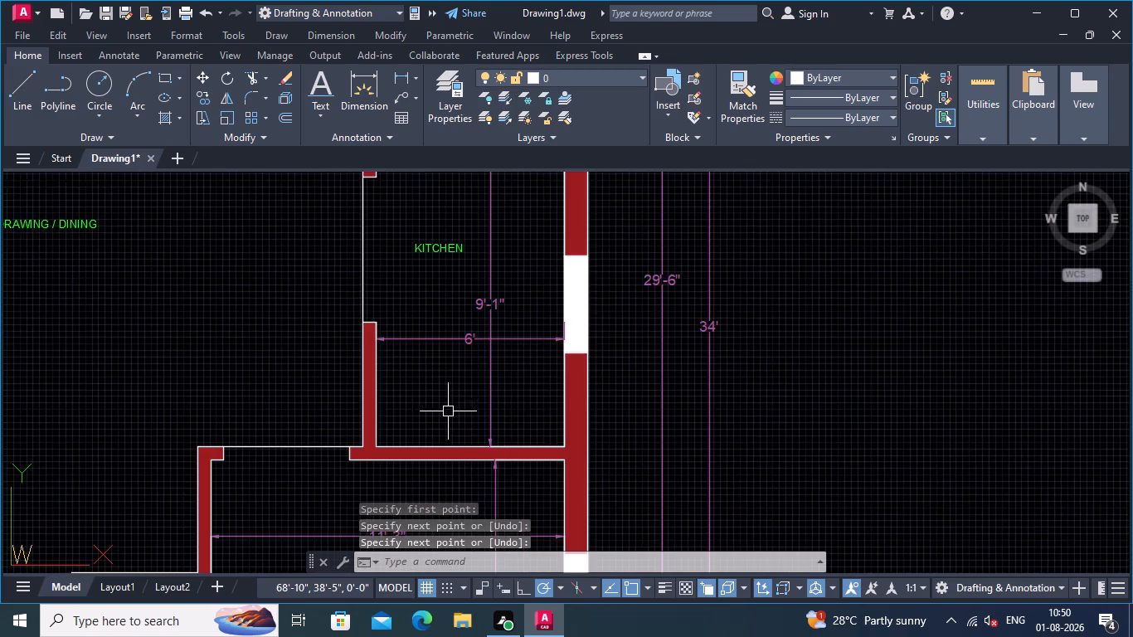
{"action": "scroll", "coordinate": [448, 401], "scroll_direction": "down", "scroll_amount": 1}
{"action": "middle_click_drag", "start_coordinate": [317, 317], "coordinate": [383, 276]}
{"action": "scroll", "coordinate": [372, 309], "scroll_direction": "down", "scroll_amount": 2}
{"action": "middle_click_drag", "start_coordinate": [353, 317], "coordinate": [436, 304]}
{"action": "scroll", "coordinate": [401, 279], "scroll_direction": "up", "scroll_amount": 2}
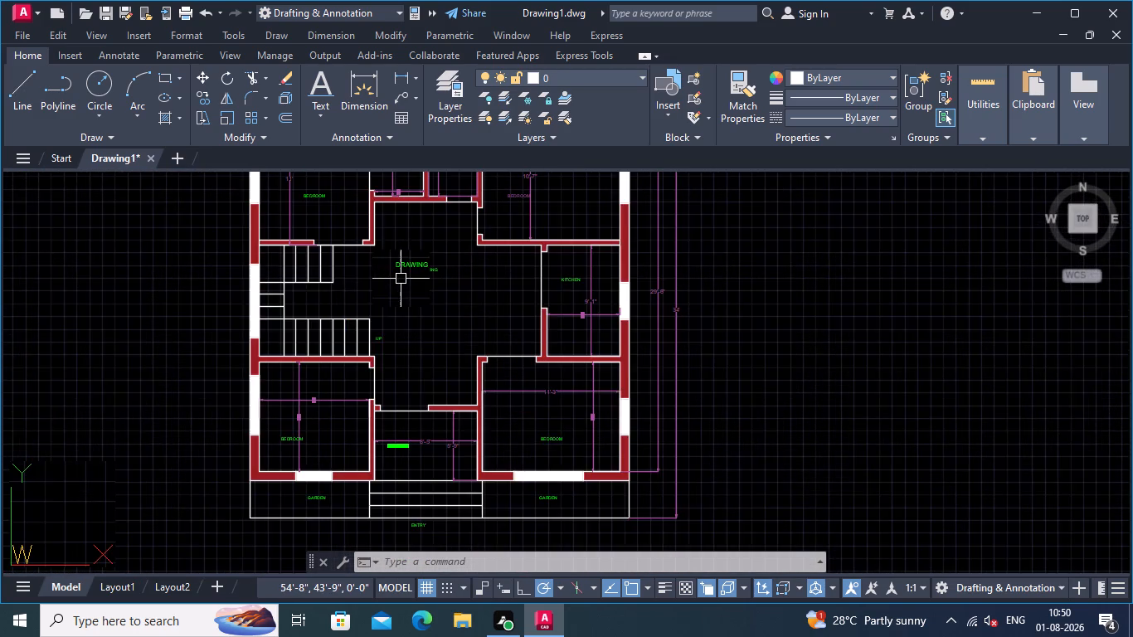
{"action": "scroll", "coordinate": [416, 289], "scroll_direction": "down", "scroll_amount": 1}
{"action": "middle_click_drag", "start_coordinate": [420, 306], "coordinate": [498, 245]}
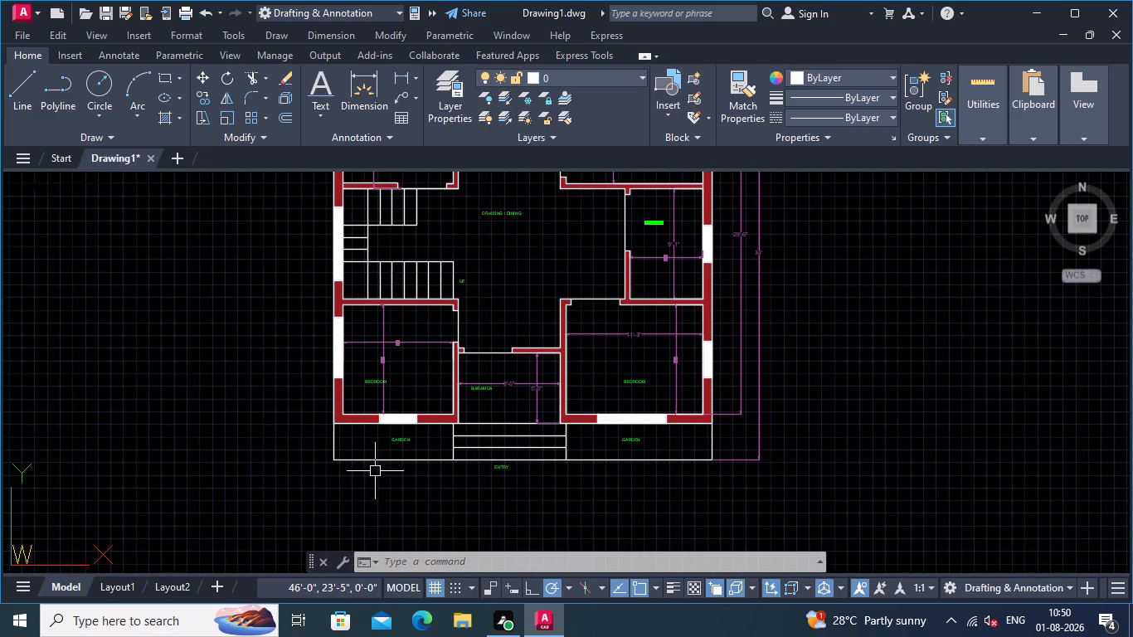
{"action": "middle_click_drag", "start_coordinate": [306, 447], "coordinate": [435, 334]}
{"action": "middle_click_drag", "start_coordinate": [400, 364], "coordinate": [503, 333]}
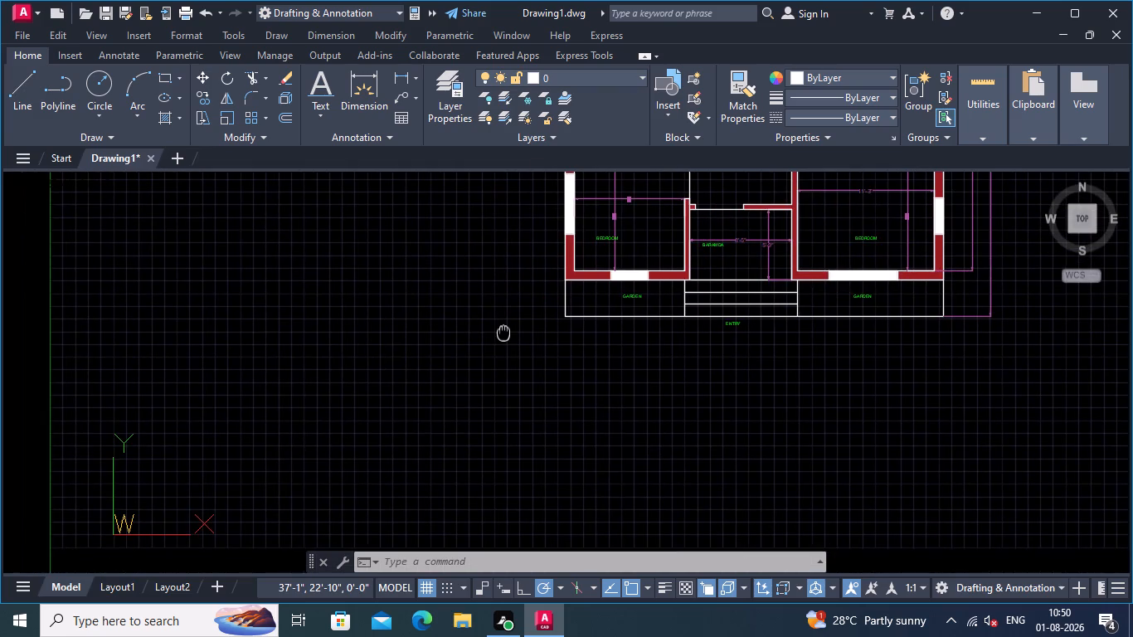
{"action": "middle_click_drag", "start_coordinate": [503, 333], "coordinate": [508, 332]}
{"action": "scroll", "coordinate": [523, 375], "scroll_direction": "up", "scroll_amount": 2}
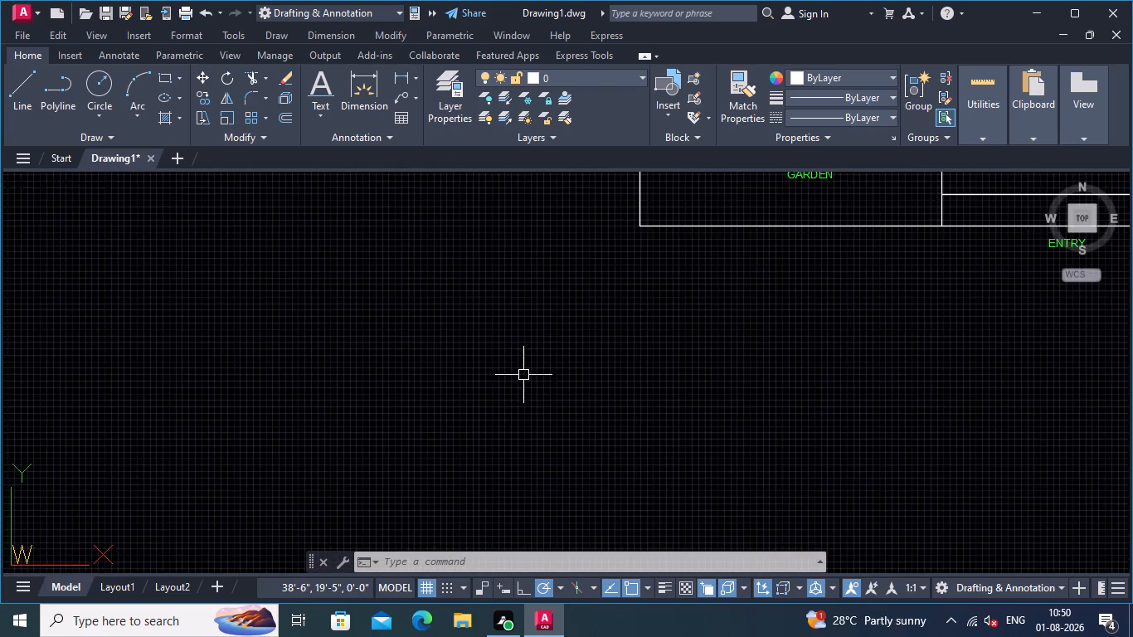
{"action": "middle_click_drag", "start_coordinate": [528, 384], "coordinate": [546, 460]}
{"action": "type", "text": "HA"}
{"action": "key", "text": "Return"}
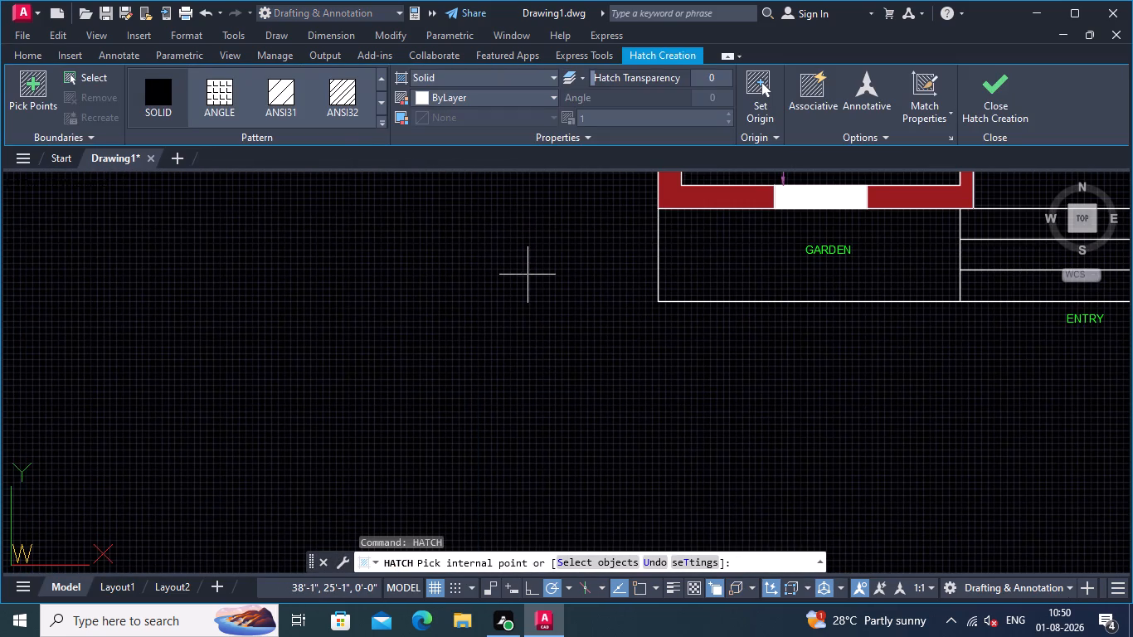
{"action": "left_click", "coordinate": [382, 96]}
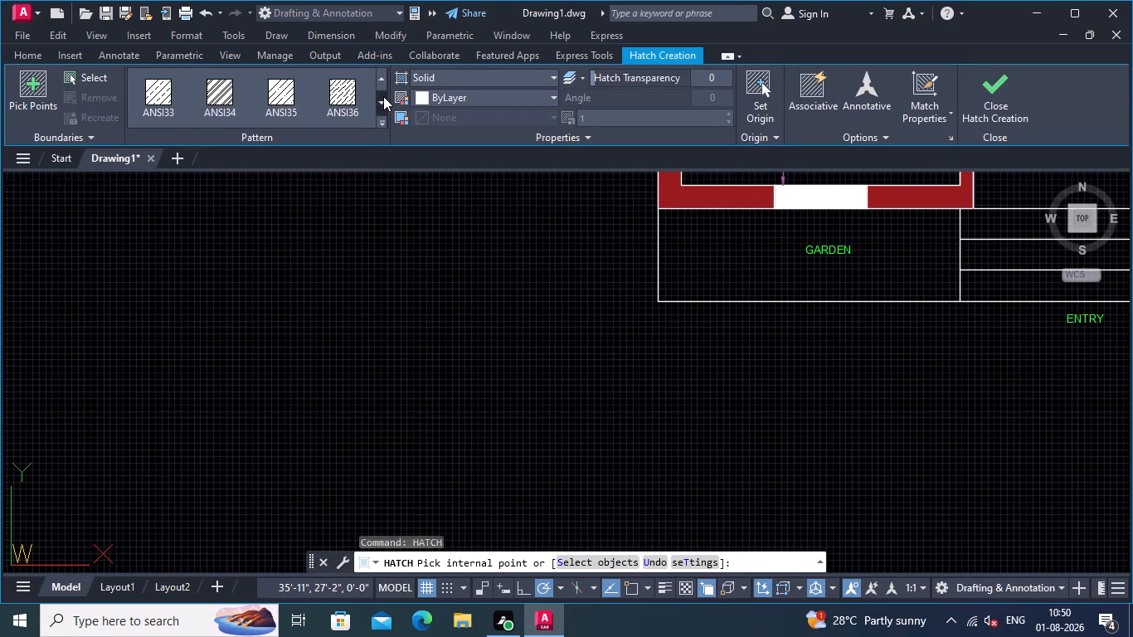
{"action": "left_click", "coordinate": [383, 97]}
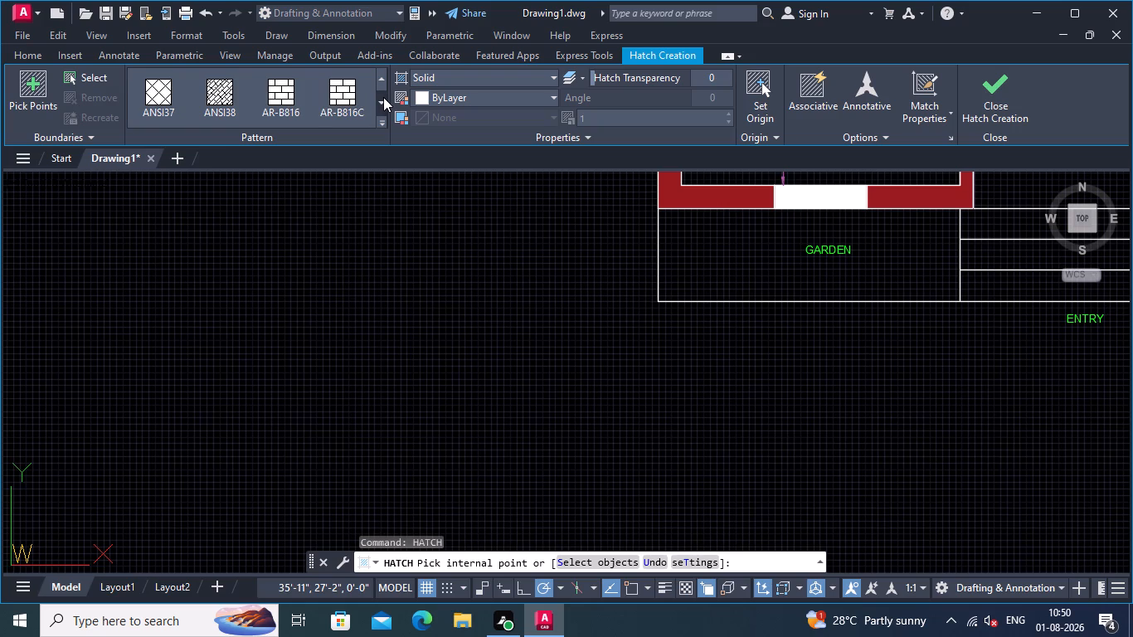
{"action": "left_click", "coordinate": [383, 97]}
{"action": "left_click", "coordinate": [383, 97]}
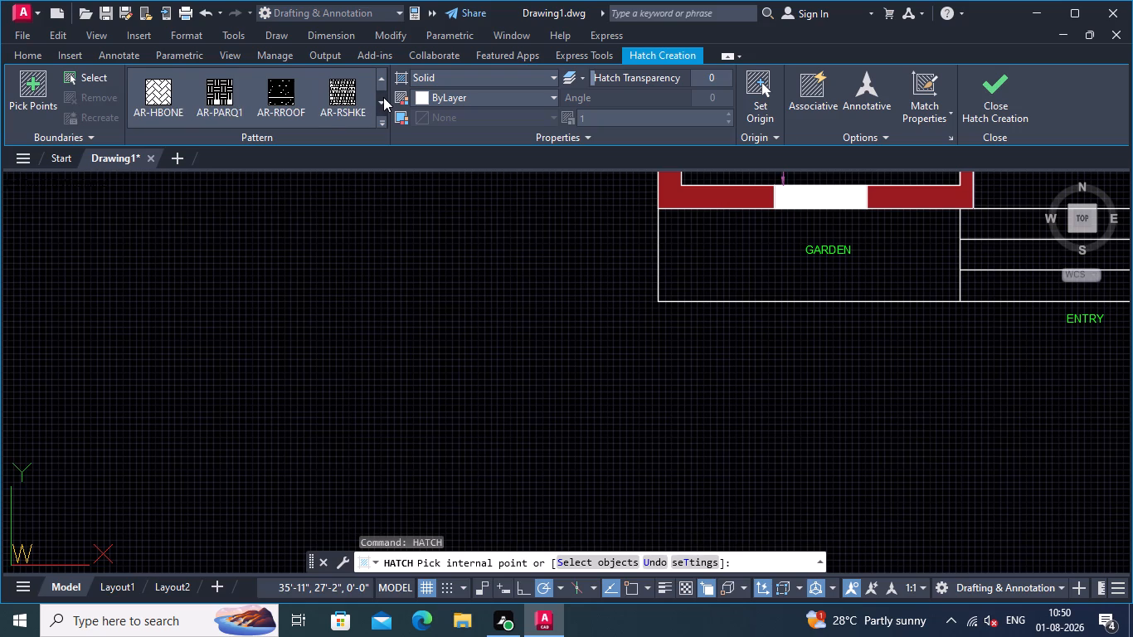
{"action": "left_click", "coordinate": [383, 97]}
{"action": "left_click", "coordinate": [383, 97]}
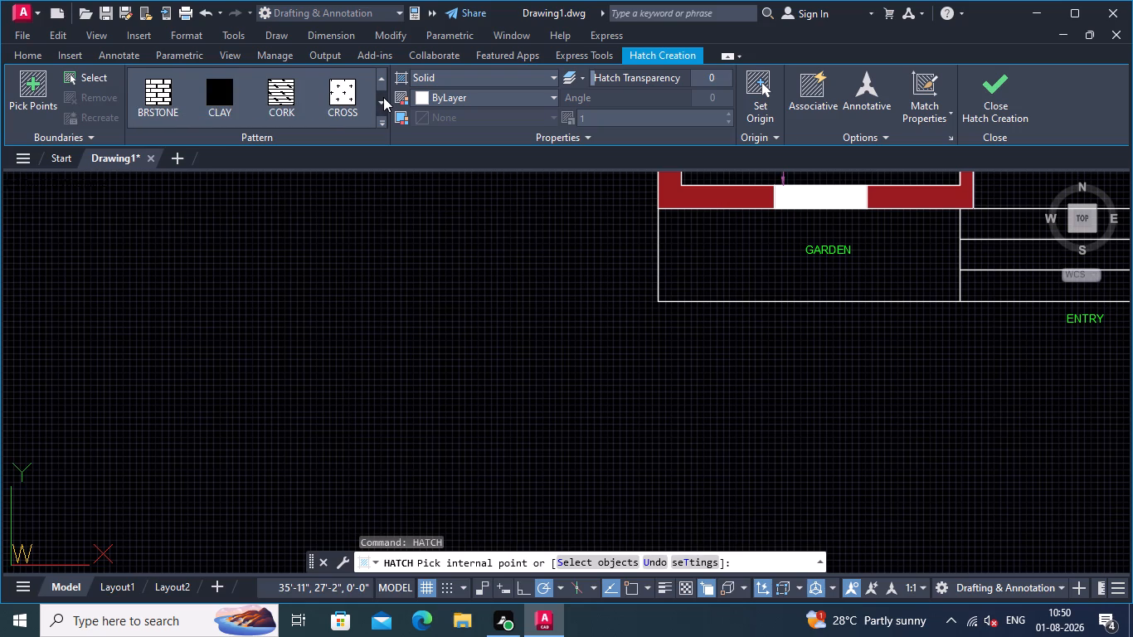
{"action": "left_click", "coordinate": [383, 97]}
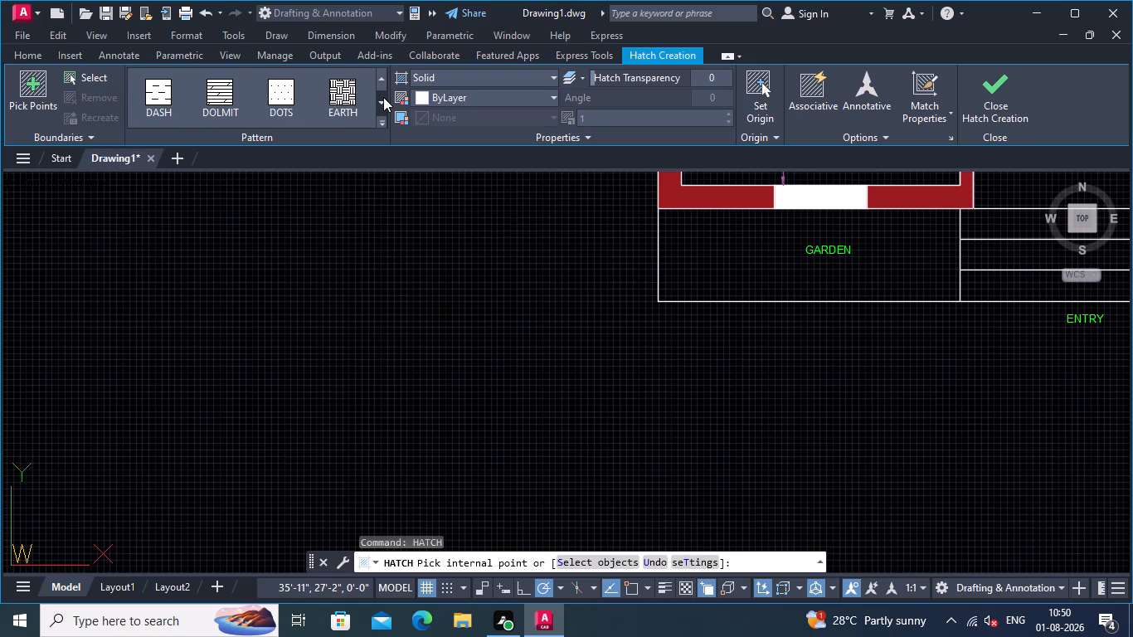
{"action": "left_click", "coordinate": [383, 97]}
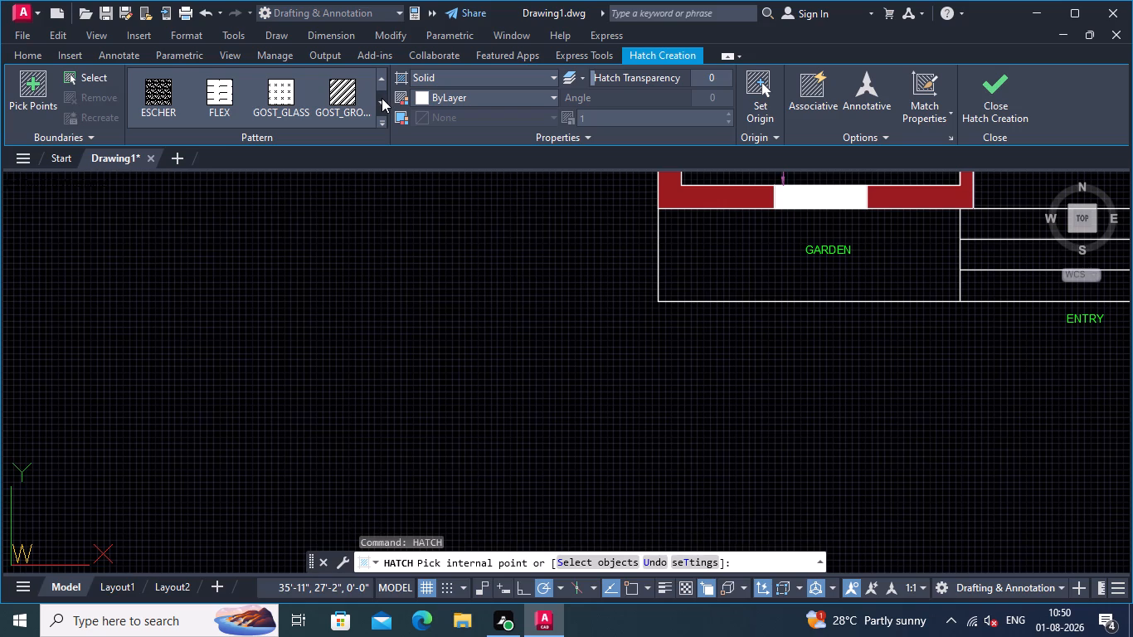
{"action": "left_click", "coordinate": [382, 98]}
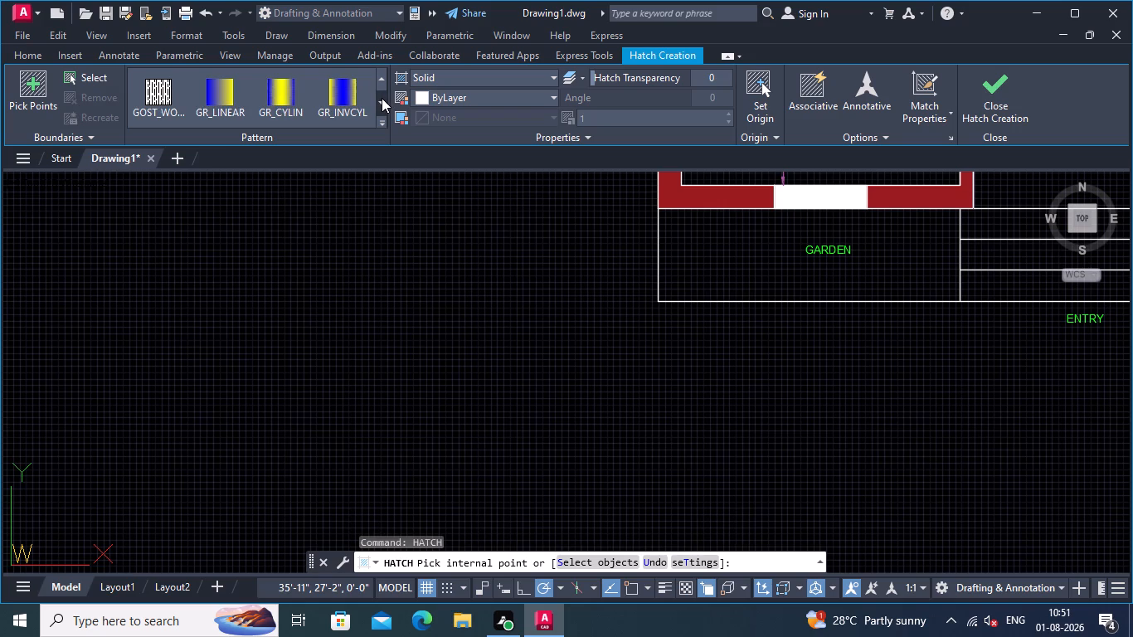
{"action": "left_click", "coordinate": [382, 98]}
{"action": "left_click", "coordinate": [382, 98]}
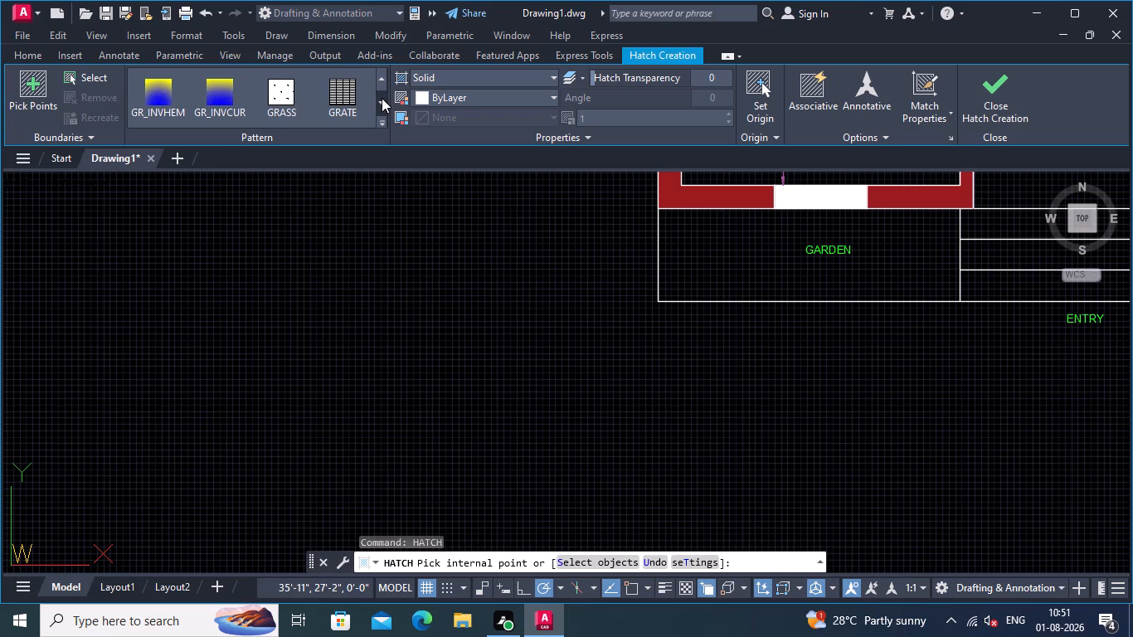
{"action": "left_click", "coordinate": [280, 88]}
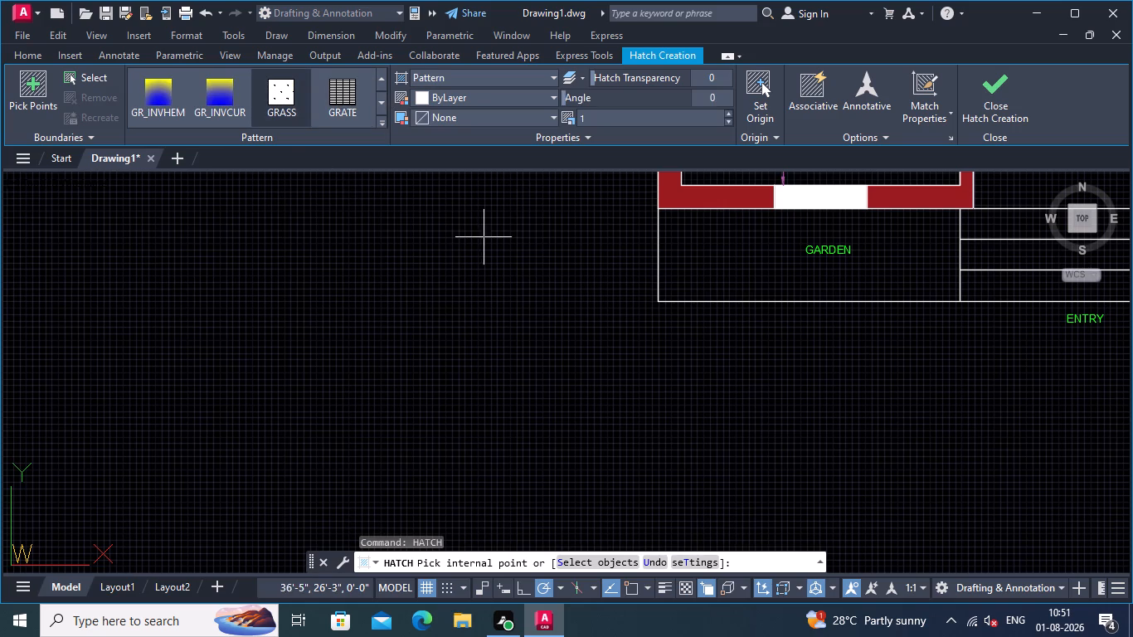
{"action": "left_click", "coordinate": [704, 255]}
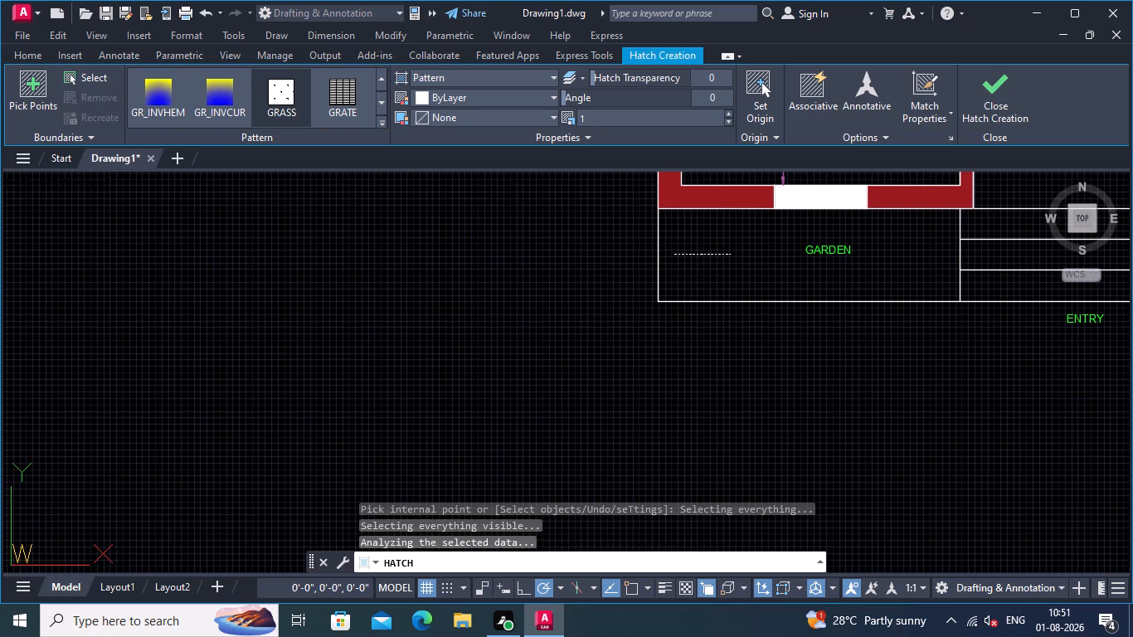
Set the garden hatch's pattern scale to 5.
{"action": "middle_click_drag", "start_coordinate": [737, 343], "coordinate": [554, 346]}
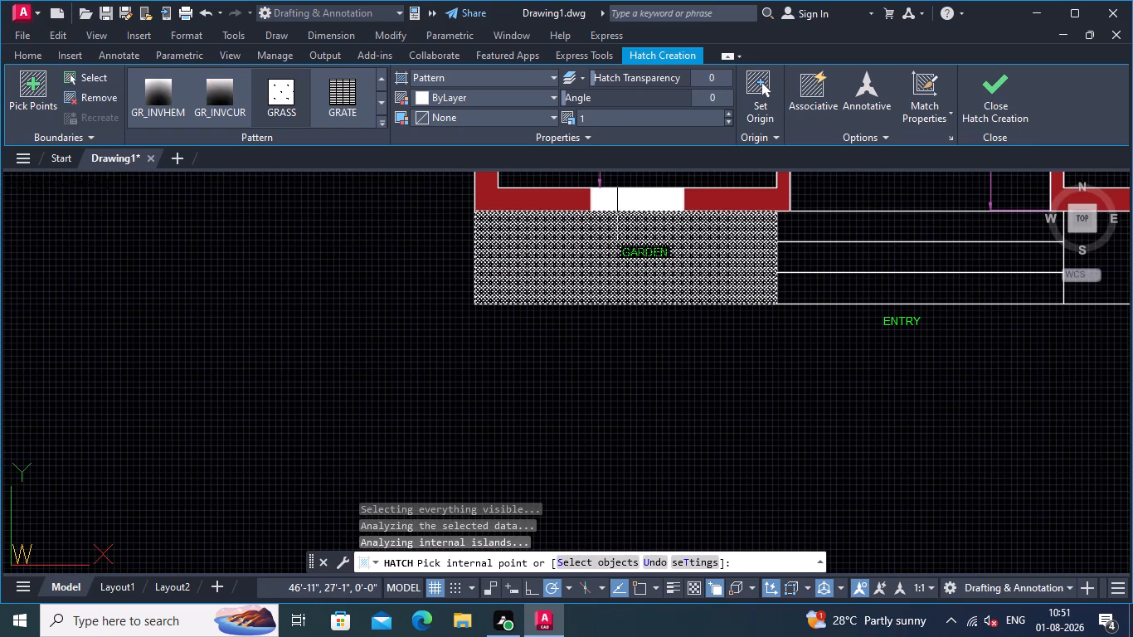
{"action": "left_click", "coordinate": [729, 113]}
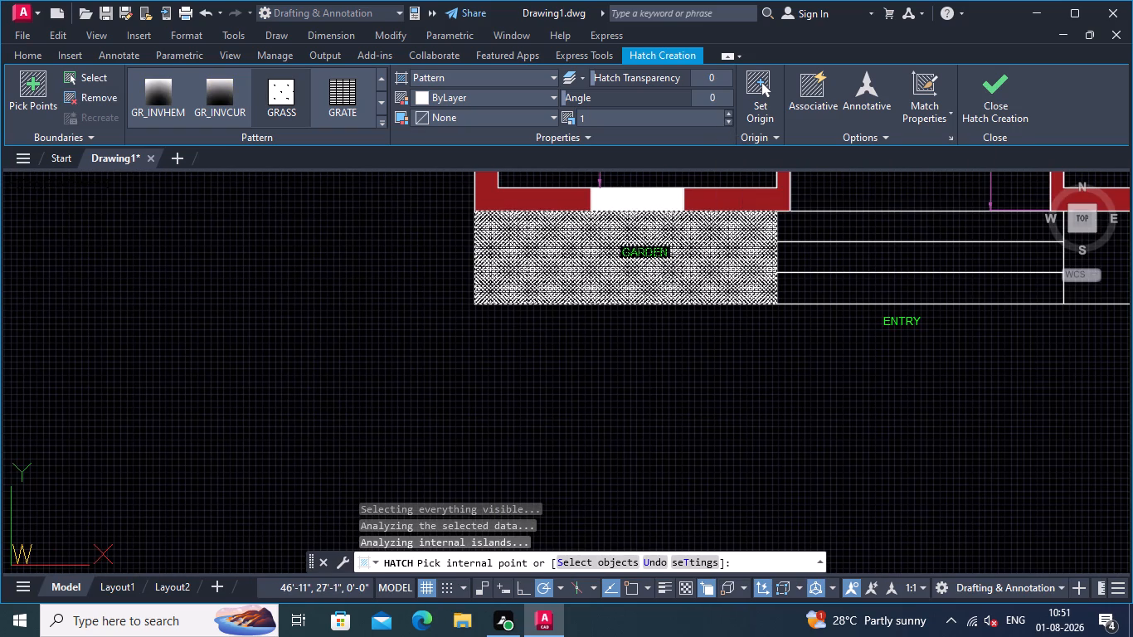
{"action": "left_click", "coordinate": [729, 117]}
{"action": "left_click", "coordinate": [730, 119]}
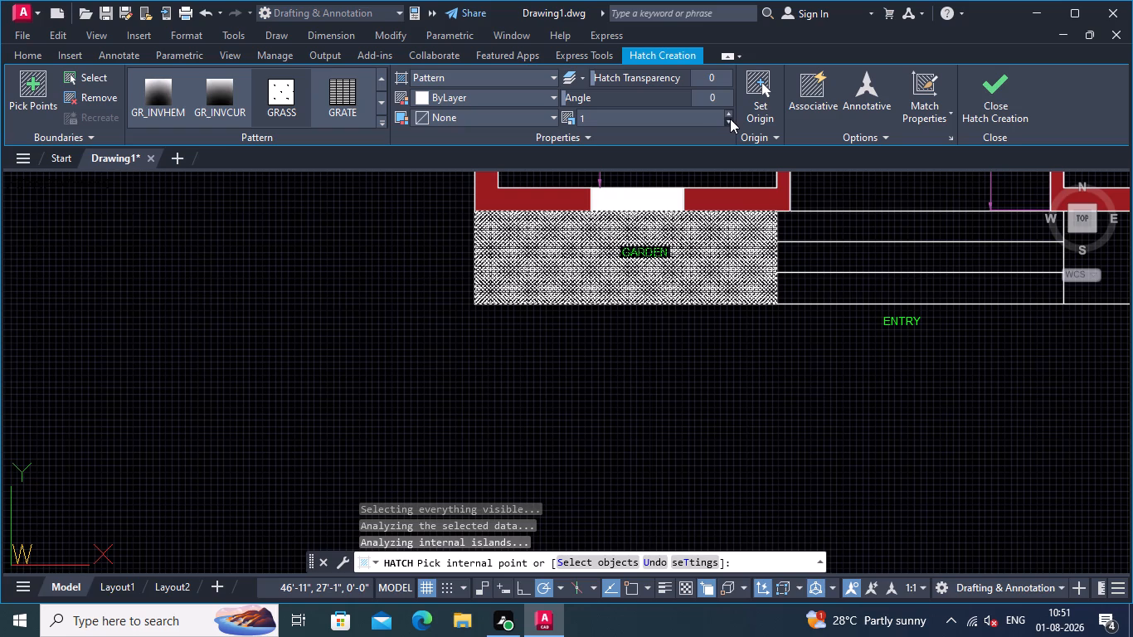
{"action": "left_click", "coordinate": [730, 119]}
{"action": "left_click", "coordinate": [730, 119]}
{"action": "left_click", "coordinate": [686, 114]}
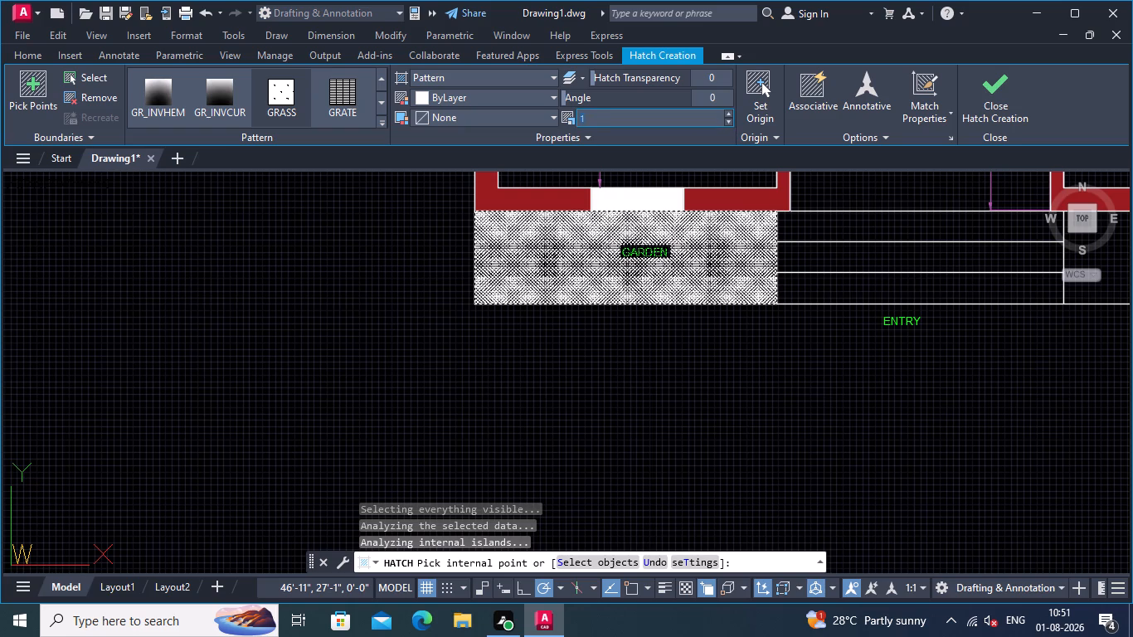
{"action": "key", "text": "5"}
{"action": "key", "text": "Return"}
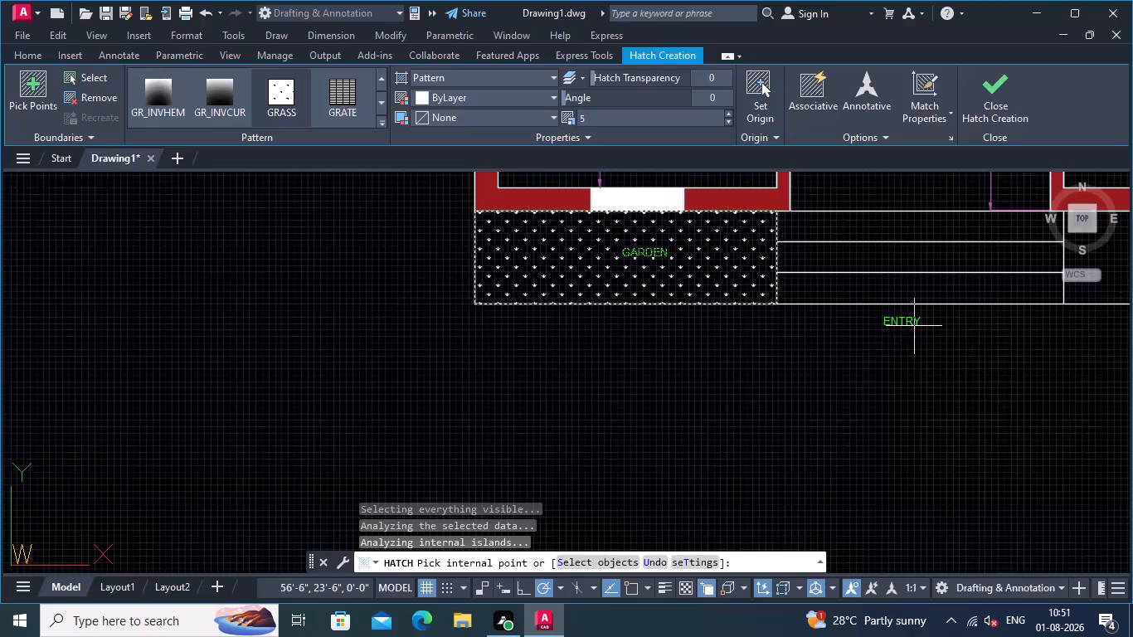
Add the garden area right of the entry steps to the same grass hatch and finish the hatch.
{"action": "middle_click_drag", "start_coordinate": [821, 375], "coordinate": [405, 390]}
{"action": "left_click", "coordinate": [734, 271]}
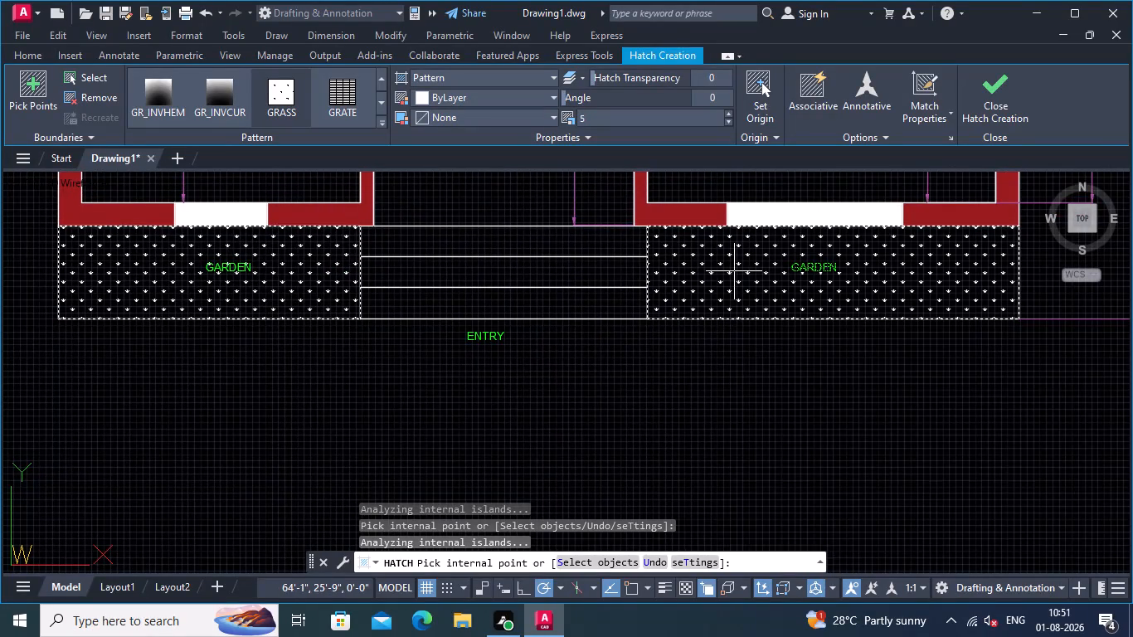
{"action": "key", "text": "Return"}
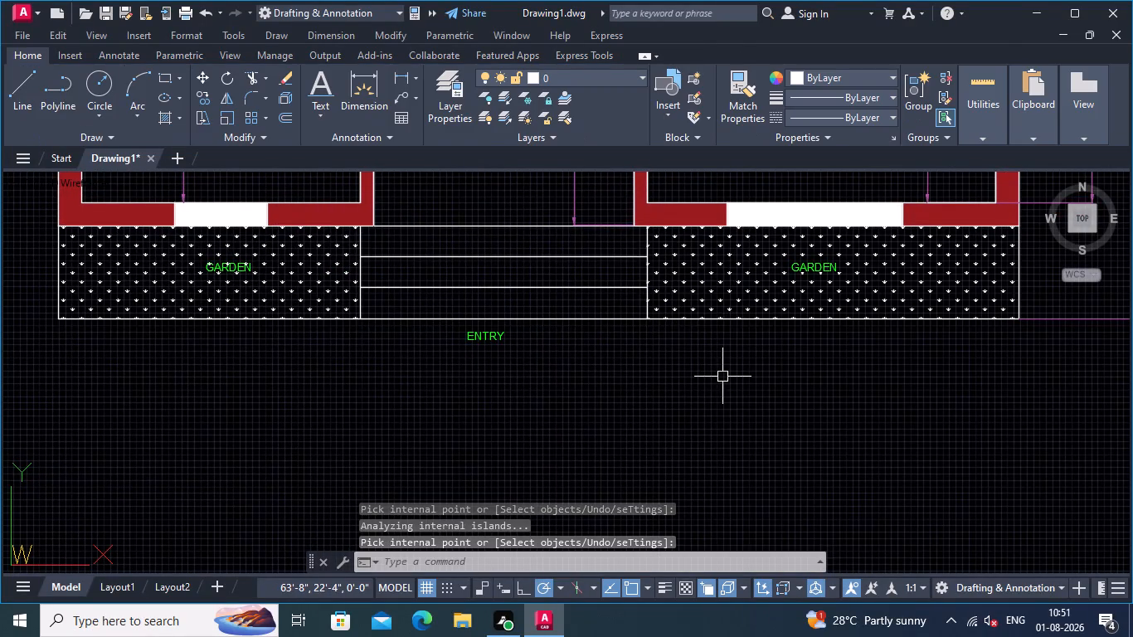
Change the colour of the garden grass hatch to green 19,155,72.
{"action": "middle_click_drag", "start_coordinate": [703, 387], "coordinate": [813, 367]}
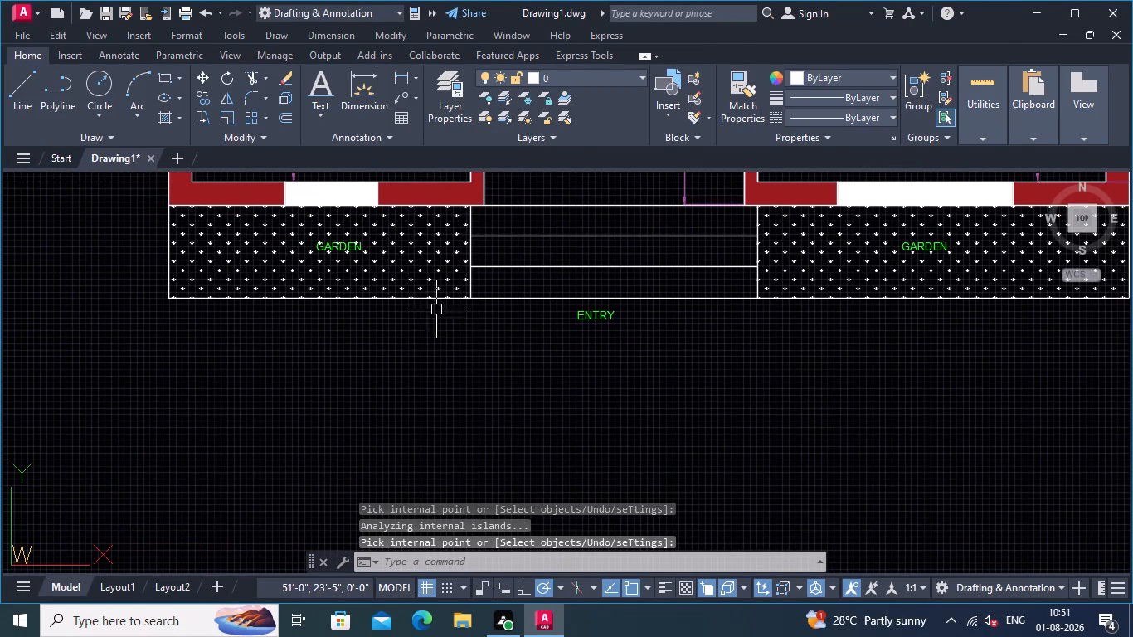
{"action": "left_click", "coordinate": [420, 254]}
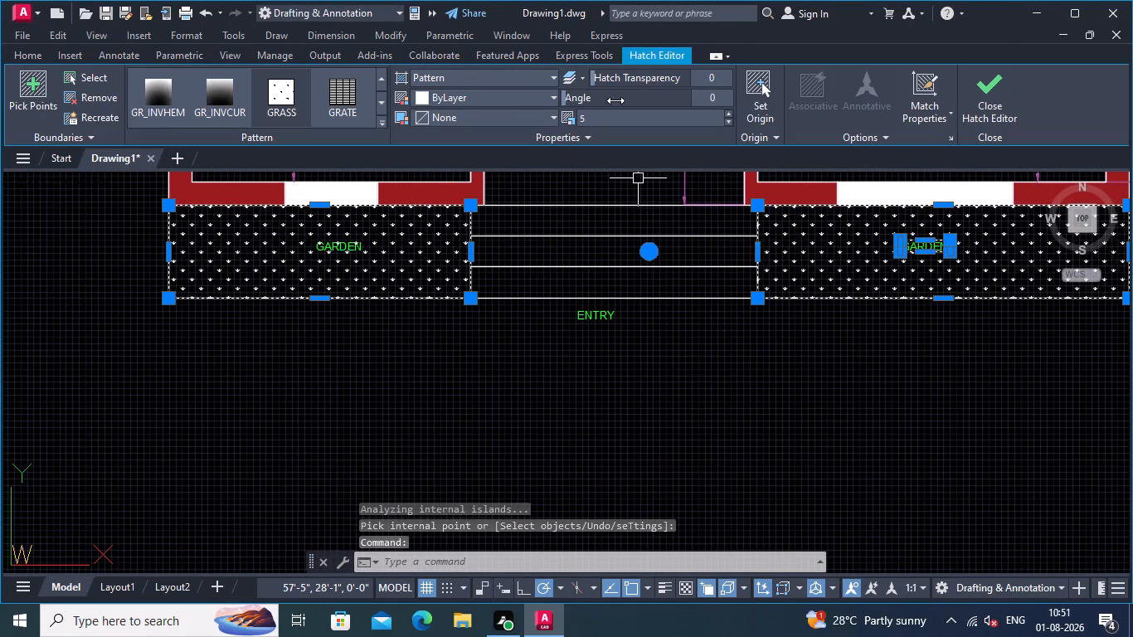
{"action": "left_click", "coordinate": [425, 95]}
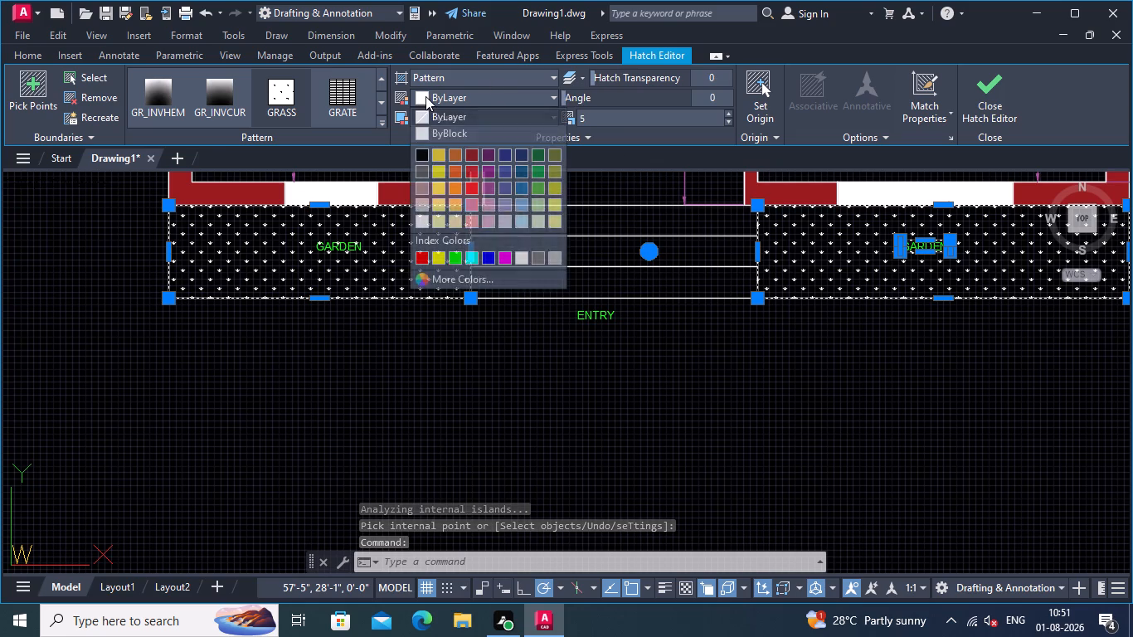
{"action": "left_click", "coordinate": [532, 169]}
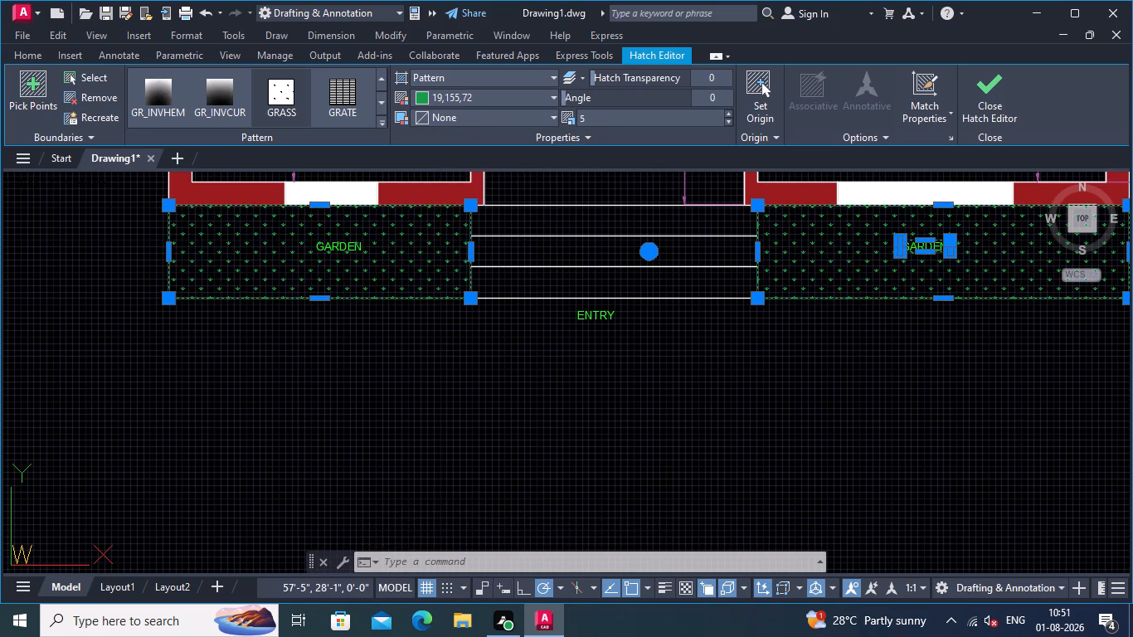
{"action": "key", "text": "Return"}
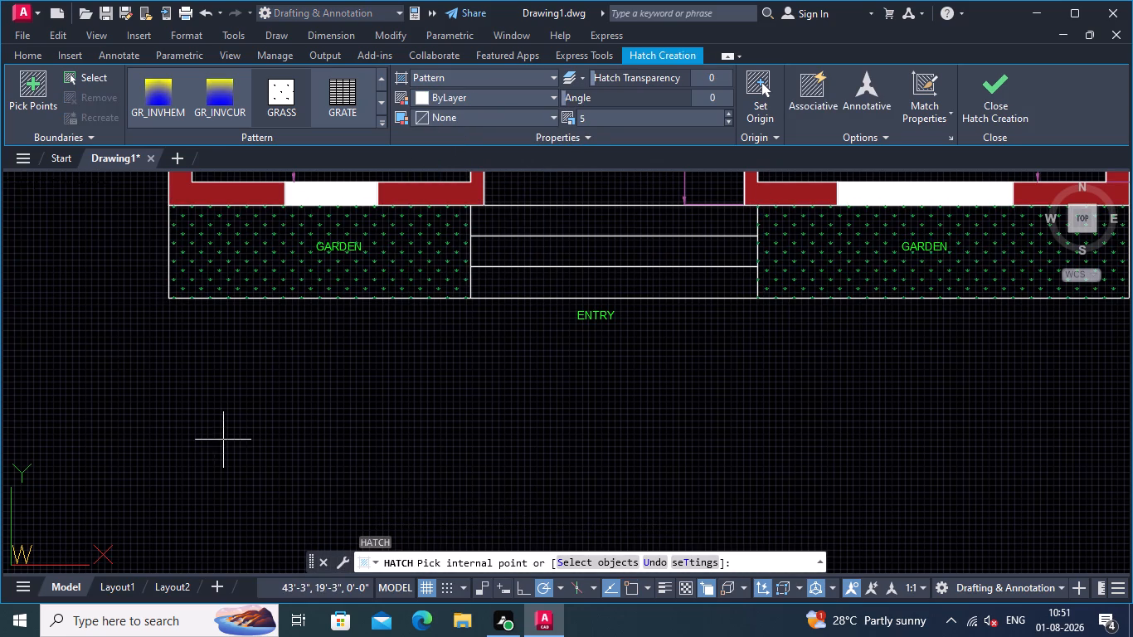
Leave the hatch command and add a linear dimension across the plan's overall outer width, placed above the top wall.
{"action": "scroll", "coordinate": [185, 385], "scroll_direction": "down", "scroll_amount": 2}
{"action": "middle_click_drag", "start_coordinate": [204, 387], "coordinate": [359, 421]}
{"action": "scroll", "coordinate": [244, 372], "scroll_direction": "down", "scroll_amount": 1}
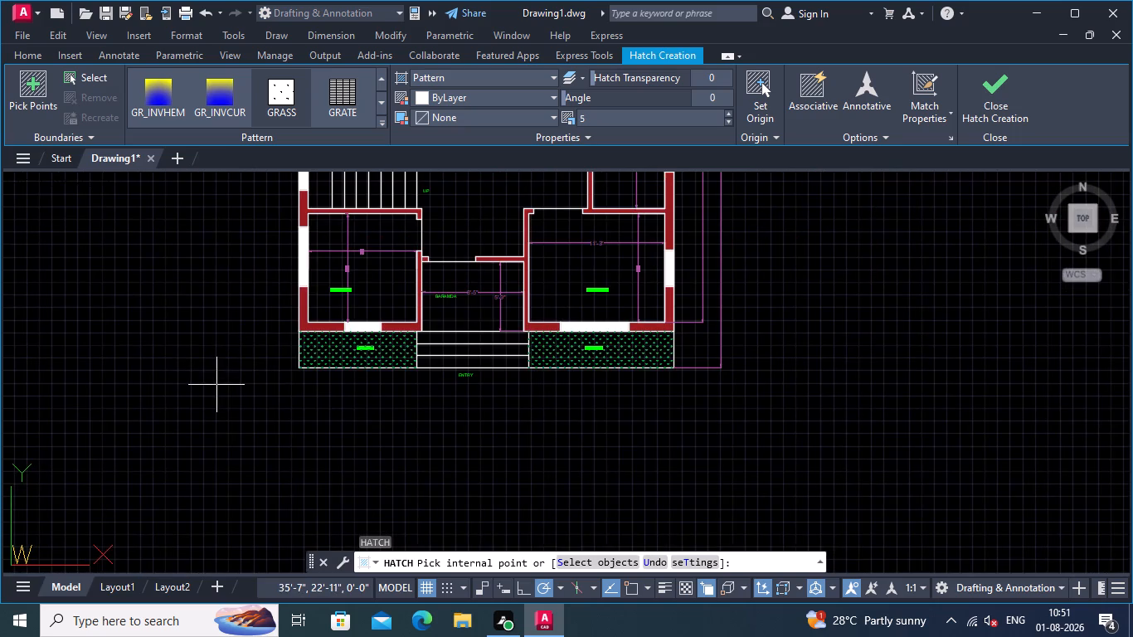
{"action": "middle_click_drag", "start_coordinate": [216, 385], "coordinate": [218, 446]}
{"action": "middle_click_drag", "start_coordinate": [828, 346], "coordinate": [844, 390]}
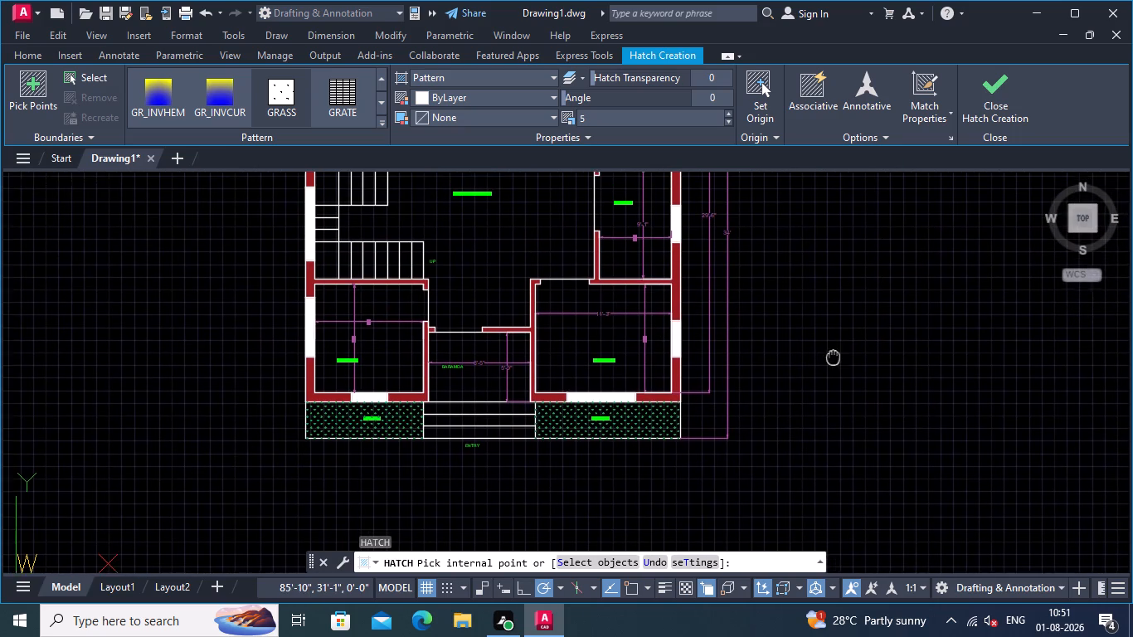
{"action": "middle_click_drag", "start_coordinate": [844, 390], "coordinate": [848, 396]}
{"action": "scroll", "coordinate": [865, 386], "scroll_direction": "down", "scroll_amount": 2}
{"action": "scroll", "coordinate": [863, 381], "scroll_direction": "up", "scroll_amount": 2}
{"action": "middle_click_drag", "start_coordinate": [863, 372], "coordinate": [968, 432]}
{"action": "scroll", "coordinate": [921, 416], "scroll_direction": "down", "scroll_amount": 1}
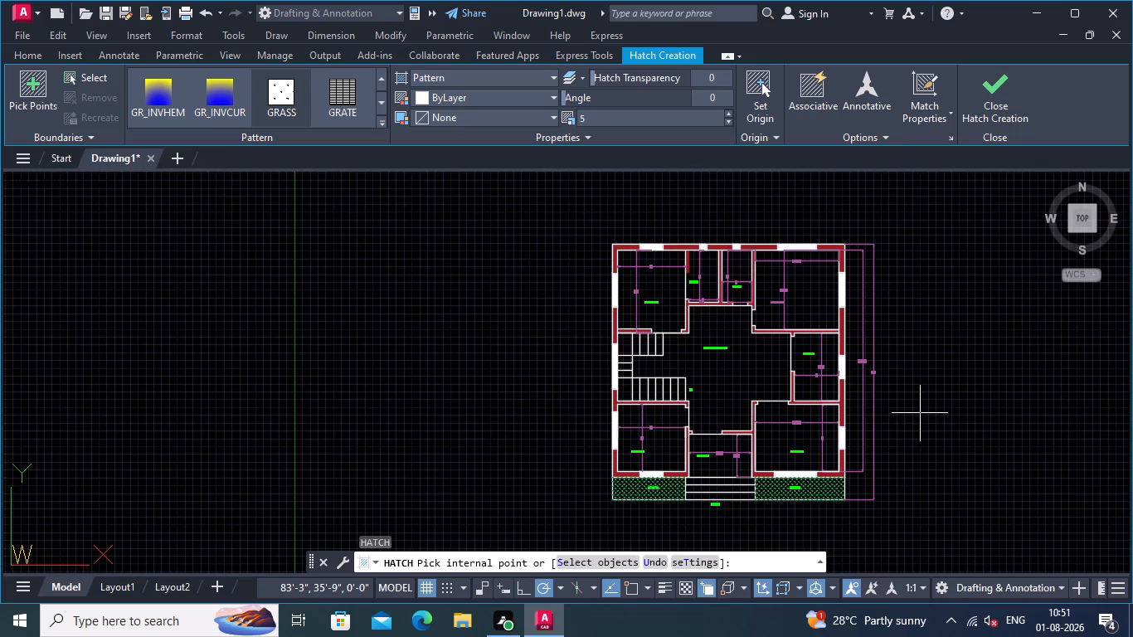
{"action": "scroll", "coordinate": [917, 362], "scroll_direction": "up", "scroll_amount": 1}
{"action": "right_click_drag", "start_coordinate": [936, 330], "coordinate": [942, 318]}
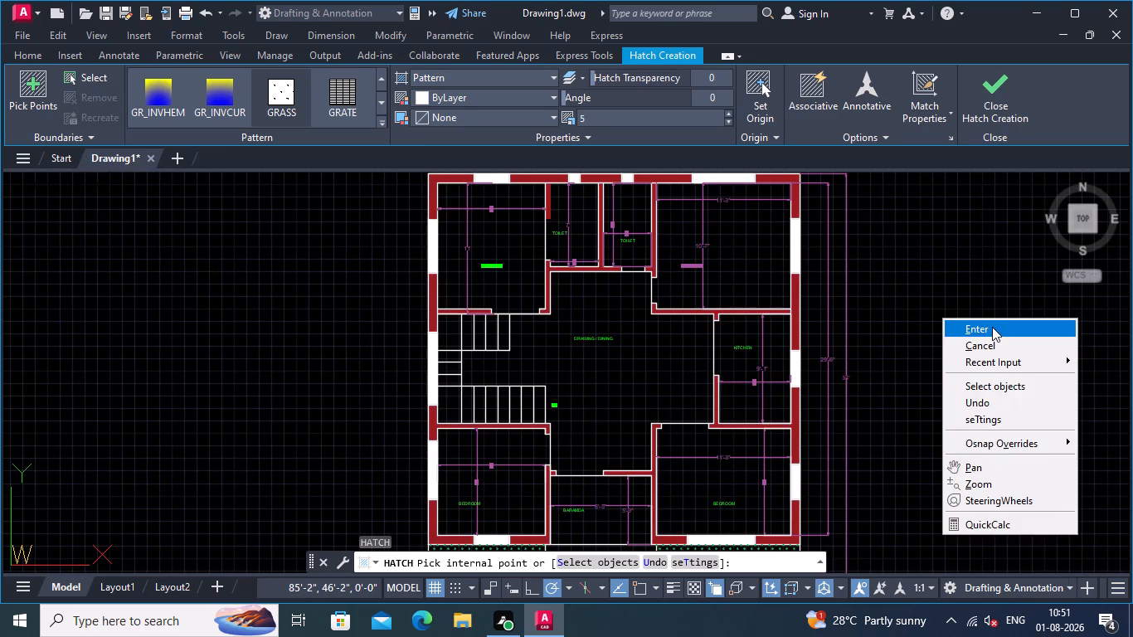
{"action": "left_click", "coordinate": [27, 54]}
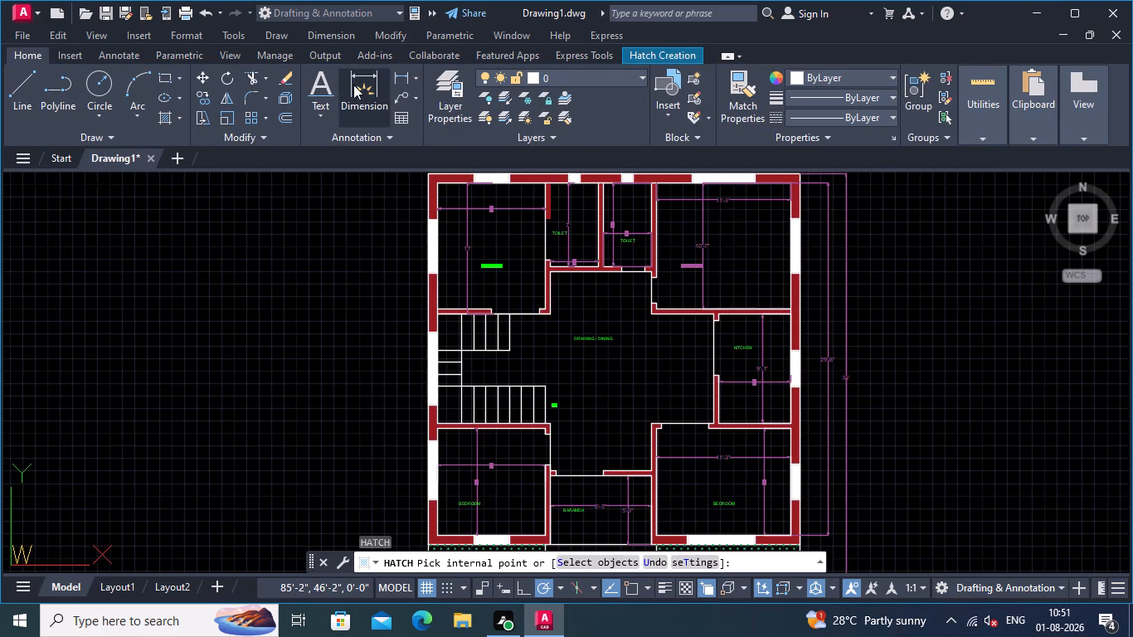
{"action": "left_click", "coordinate": [394, 75]}
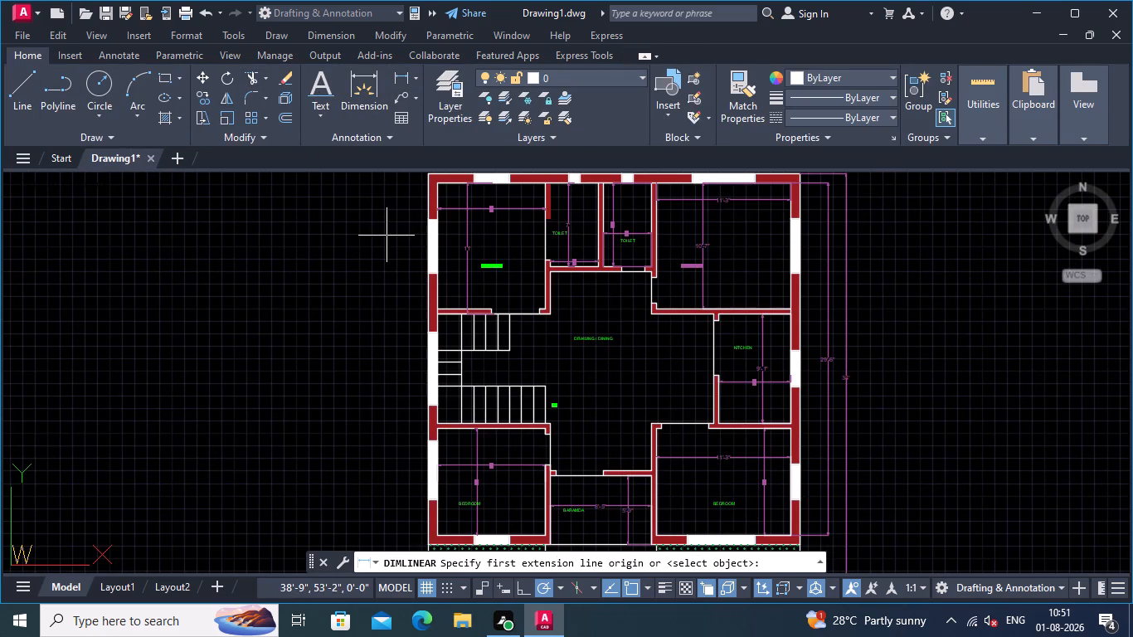
{"action": "middle_click_drag", "start_coordinate": [385, 237], "coordinate": [391, 441]}
{"action": "scroll", "coordinate": [391, 343], "scroll_direction": "up", "scroll_amount": 2}
{"action": "left_click", "coordinate": [497, 435]}
{"action": "middle_click_drag", "start_coordinate": [664, 433], "coordinate": [175, 292]}
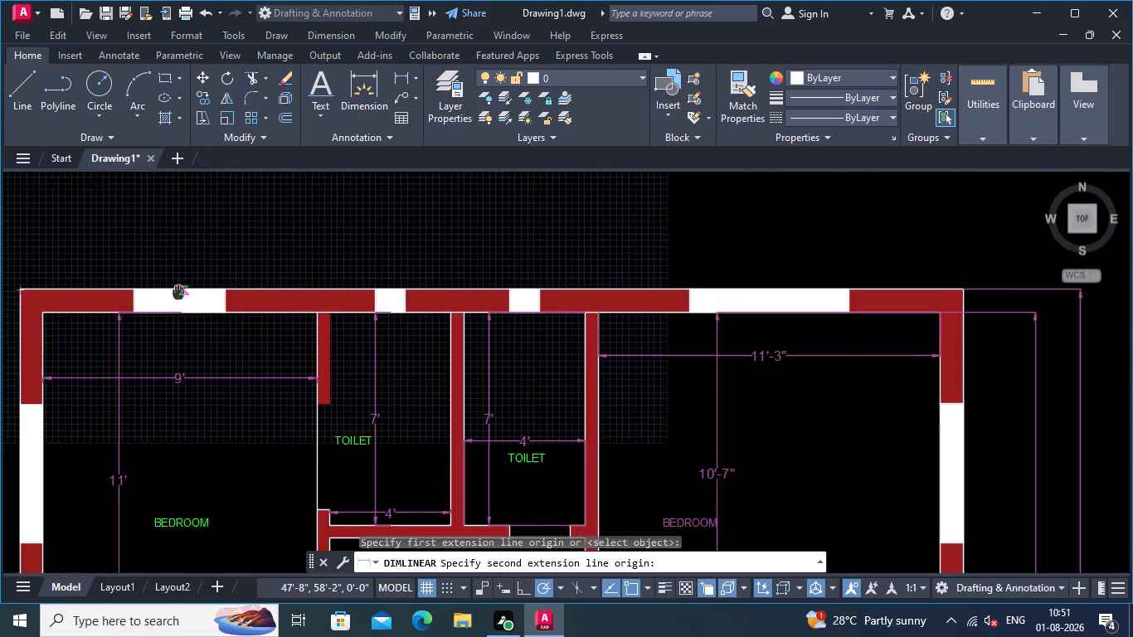
{"action": "middle_click_drag", "start_coordinate": [175, 292], "coordinate": [173, 292]}
{"action": "left_click", "coordinate": [952, 289]}
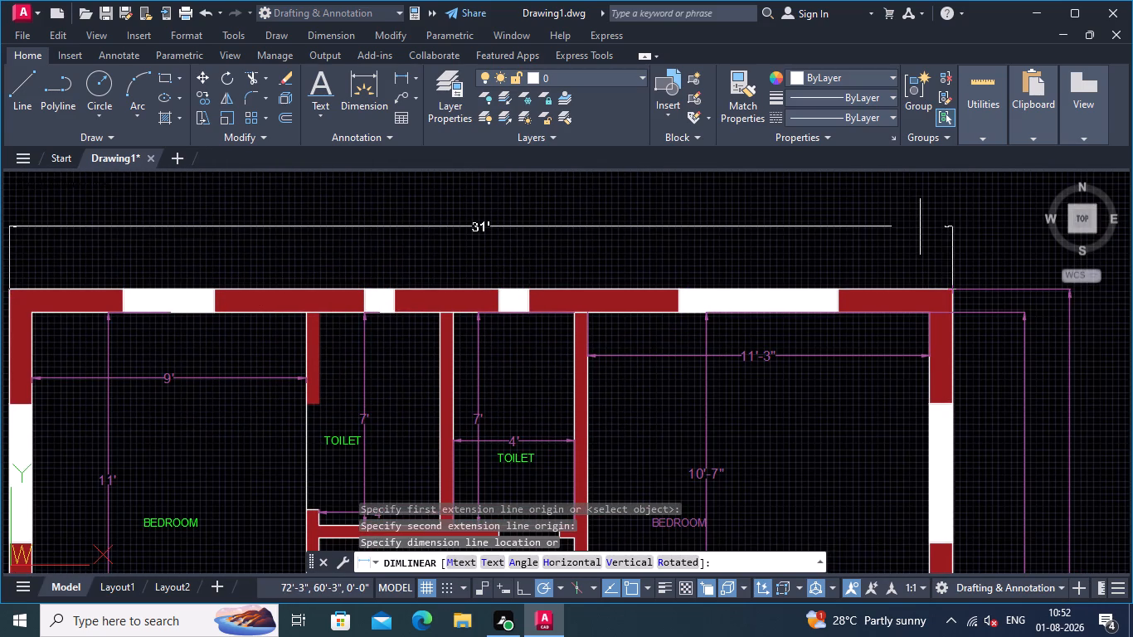
{"action": "left_click", "coordinate": [920, 223]}
Erase the inner of the two overall vertical dimensions beside the right outer wall.
{"action": "scroll", "coordinate": [830, 255], "scroll_direction": "down", "scroll_amount": 1}
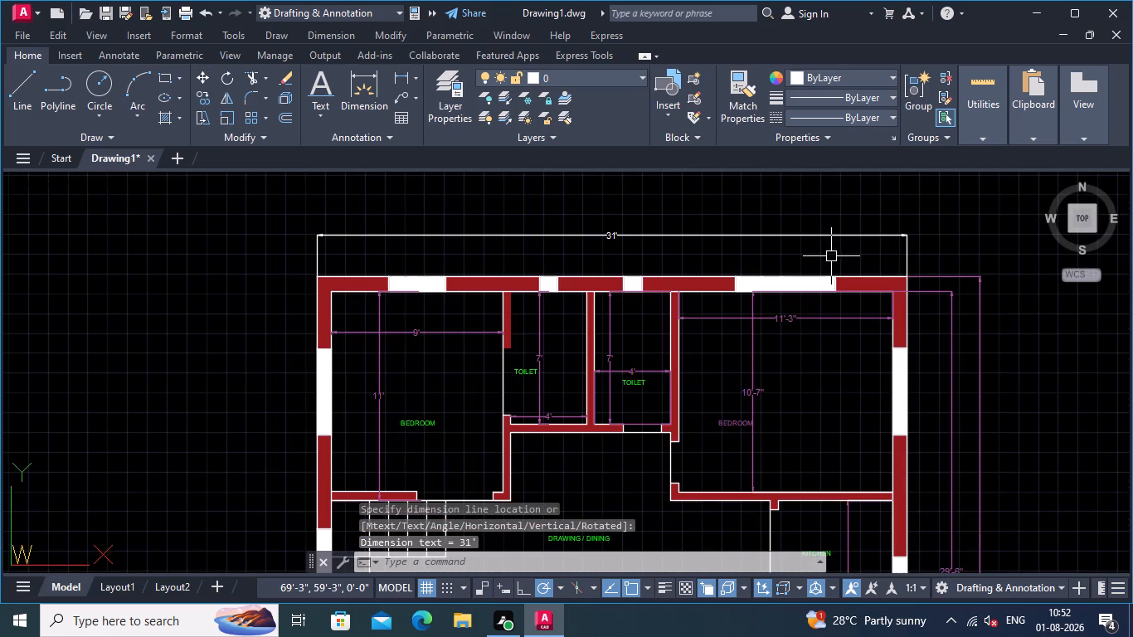
{"action": "middle_click_drag", "start_coordinate": [944, 234], "coordinate": [944, 185]}
{"action": "scroll", "coordinate": [955, 207], "scroll_direction": "down", "scroll_amount": 1}
{"action": "middle_click_drag", "start_coordinate": [1029, 309], "coordinate": [824, 164]}
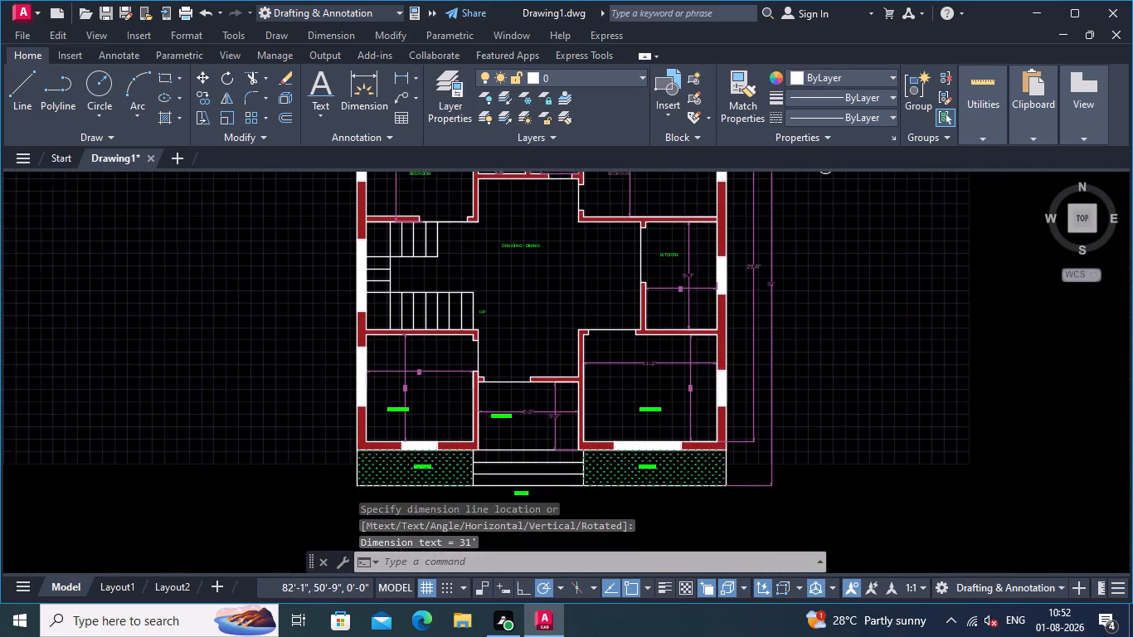
{"action": "middle_click_drag", "start_coordinate": [824, 164], "coordinate": [817, 162]}
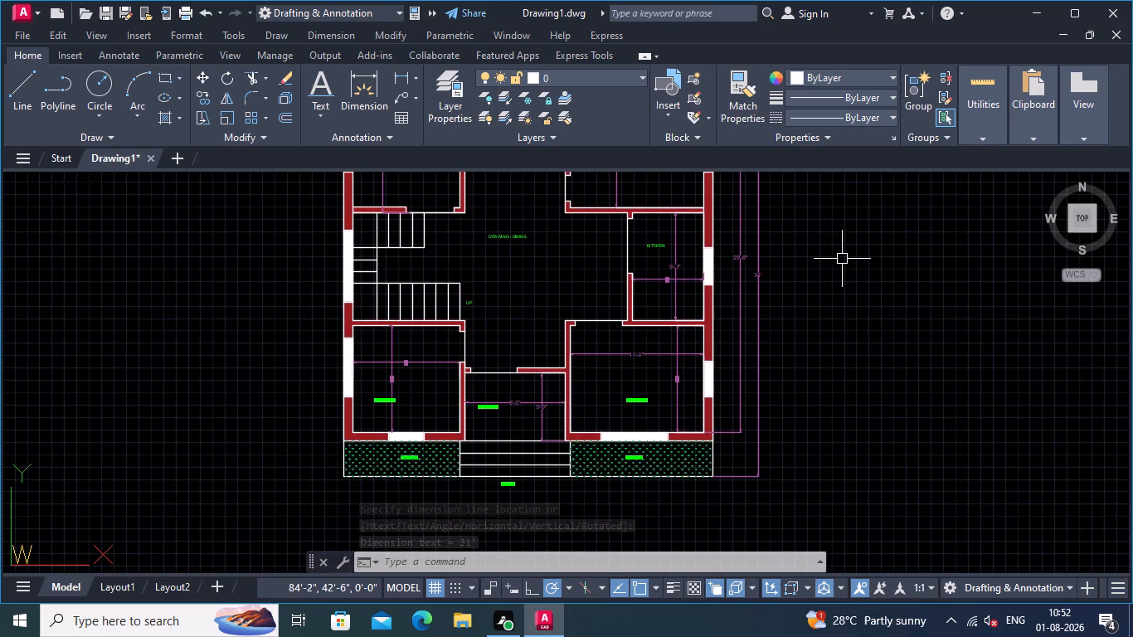
{"action": "middle_click_drag", "start_coordinate": [819, 322], "coordinate": [871, 288]}
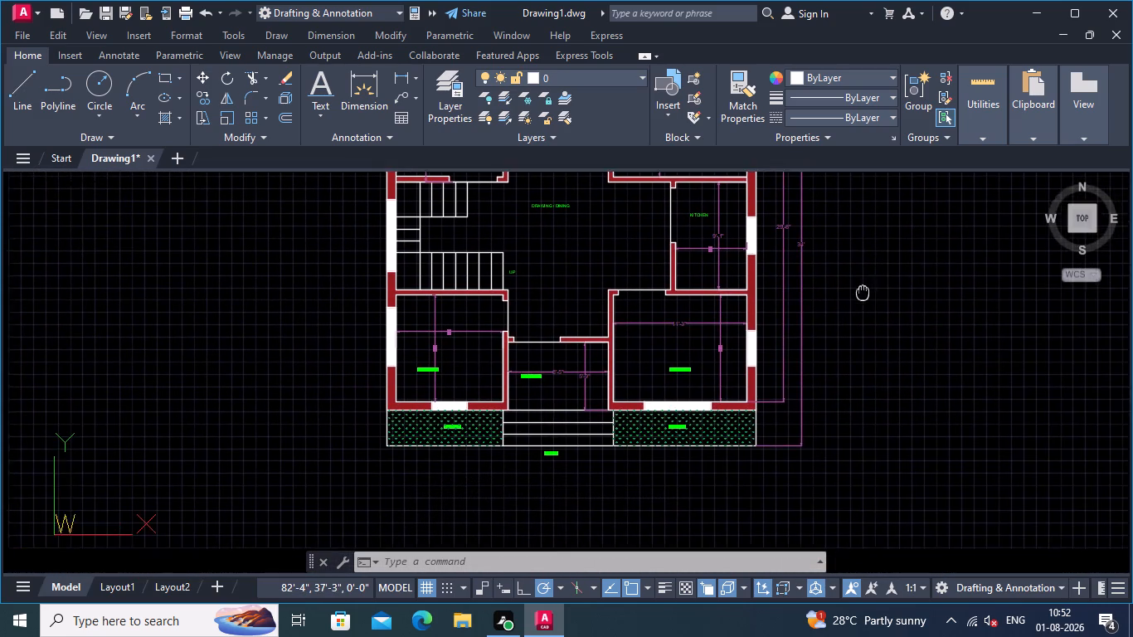
{"action": "middle_click_drag", "start_coordinate": [871, 288], "coordinate": [900, 275]}
{"action": "middle_click", "coordinate": [900, 275]}
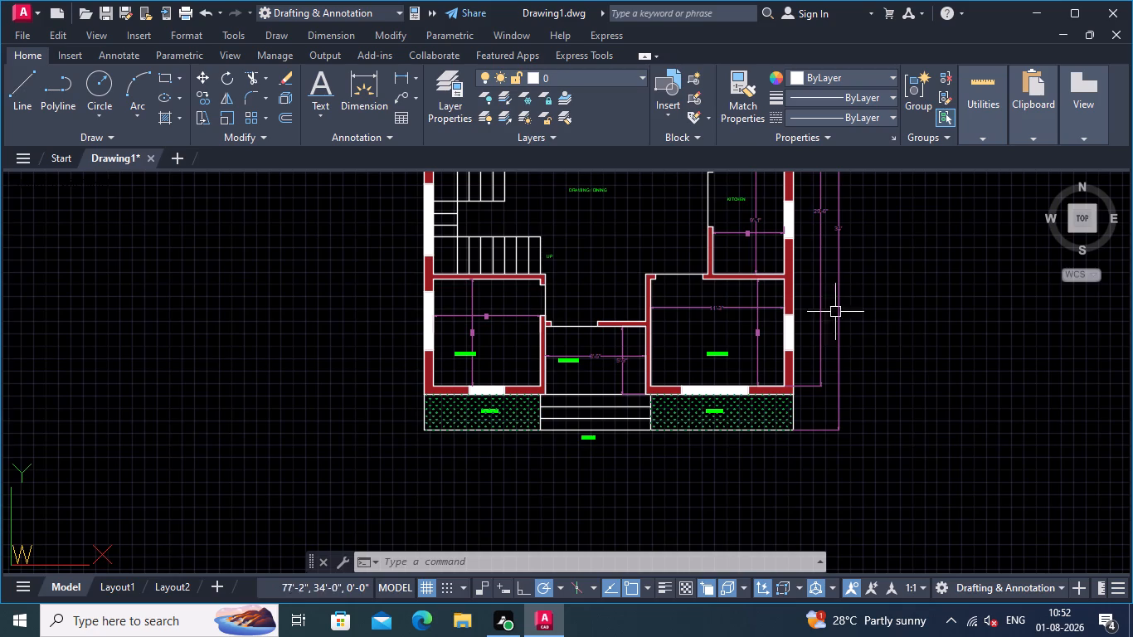
{"action": "scroll", "coordinate": [835, 277], "scroll_direction": "up", "scroll_amount": 2}
{"action": "middle_click_drag", "start_coordinate": [837, 287], "coordinate": [842, 406]}
{"action": "scroll", "coordinate": [848, 387], "scroll_direction": "down", "scroll_amount": 1}
{"action": "middle_click_drag", "start_coordinate": [873, 379], "coordinate": [827, 287]}
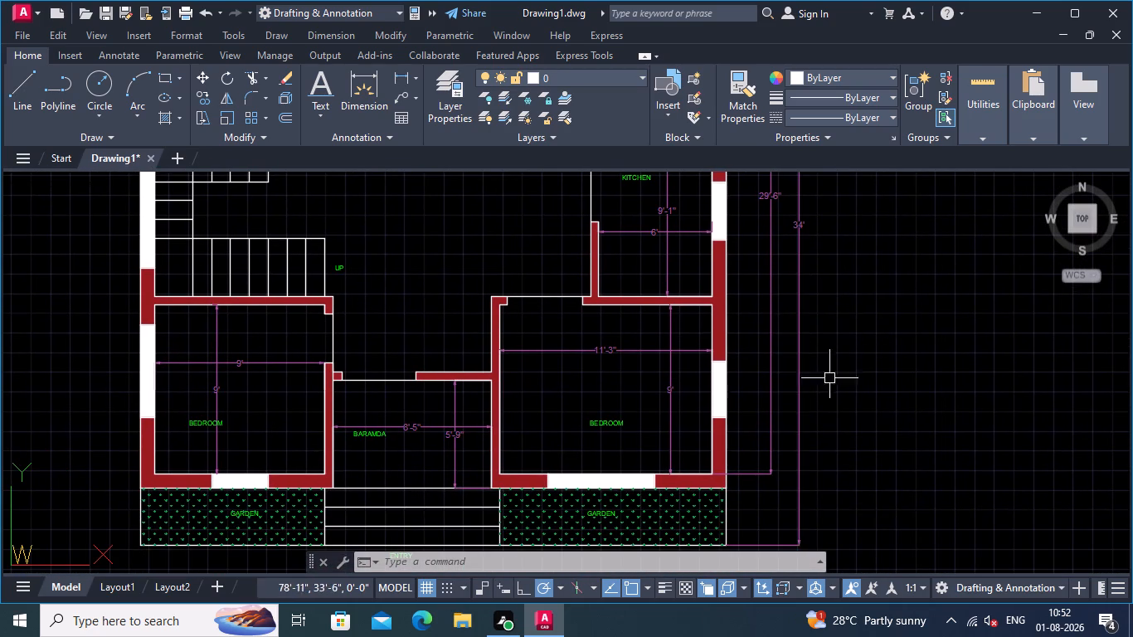
{"action": "left_click", "coordinate": [771, 403]}
{"action": "right_click", "coordinate": [772, 364]}
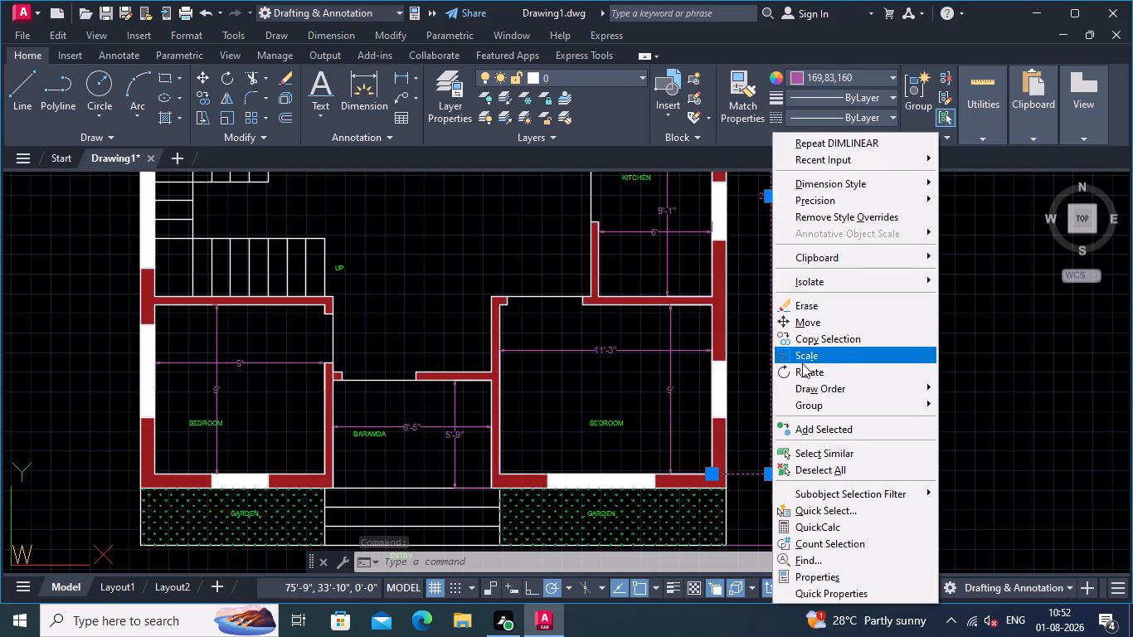
{"action": "left_click", "coordinate": [822, 308]}
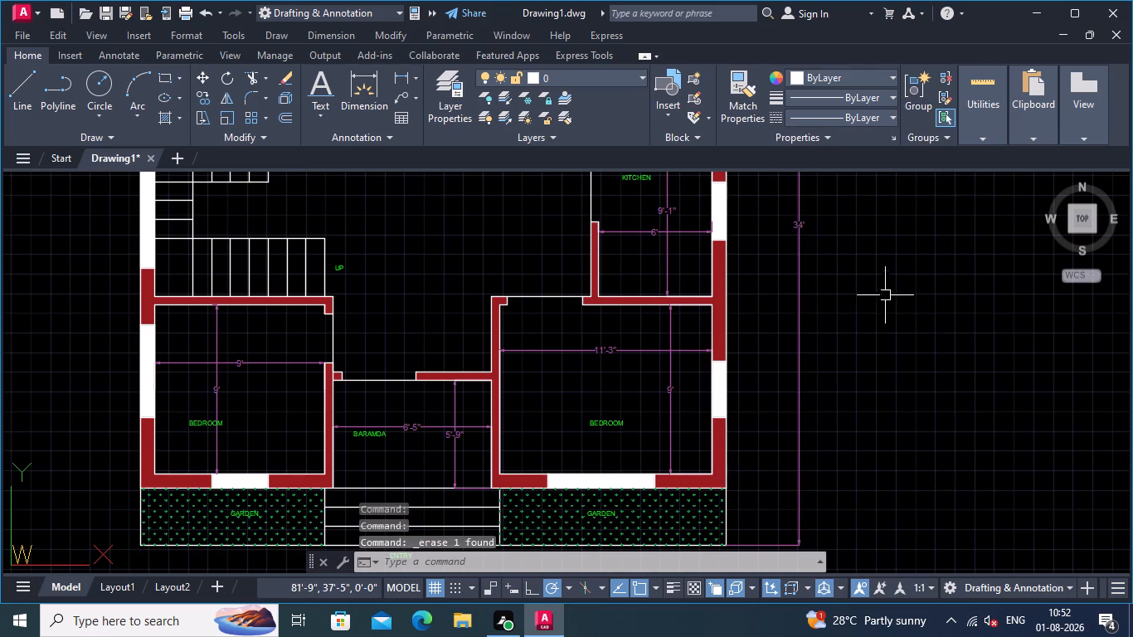
Add a vertical linear dimension between the inner corners of the upper-right and lower-right bedrooms, placed between the right wall and the overall height dimension.
{"action": "scroll", "coordinate": [850, 291], "scroll_direction": "down", "scroll_amount": 1}
{"action": "left_click", "coordinate": [405, 71]}
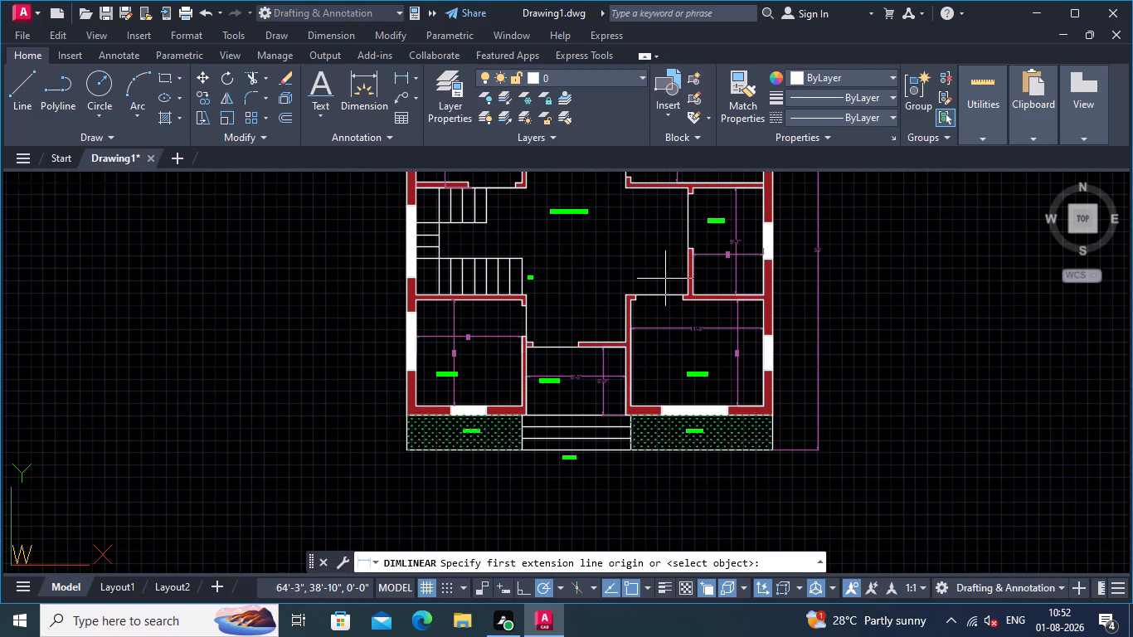
{"action": "middle_click_drag", "start_coordinate": [664, 279], "coordinate": [473, 437]}
{"action": "scroll", "coordinate": [581, 216], "scroll_direction": "up", "scroll_amount": 1}
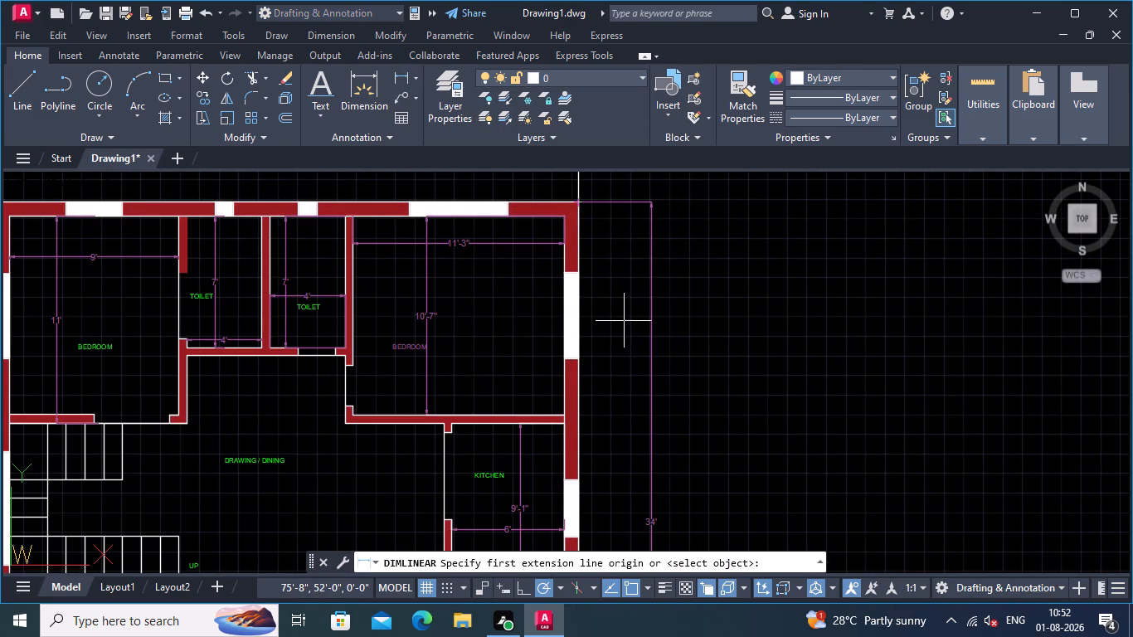
{"action": "scroll", "coordinate": [623, 322], "scroll_direction": "down", "scroll_amount": 2}
{"action": "middle_click_drag", "start_coordinate": [623, 322], "coordinate": [591, 216]}
{"action": "middle_click_drag", "start_coordinate": [581, 250], "coordinate": [631, 307]}
{"action": "scroll", "coordinate": [614, 250], "scroll_direction": "up", "scroll_amount": 3}
{"action": "scroll", "coordinate": [603, 247], "scroll_direction": "down", "scroll_amount": 1}
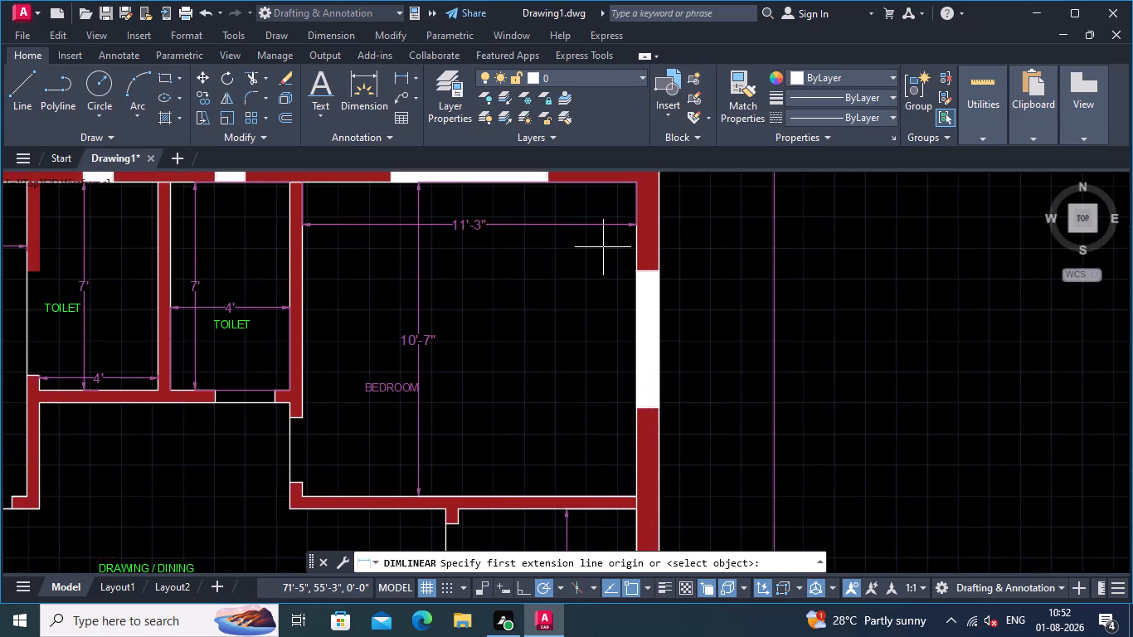
{"action": "scroll", "coordinate": [603, 248], "scroll_direction": "down", "scroll_amount": 1}
{"action": "scroll", "coordinate": [627, 247], "scroll_direction": "up", "scroll_amount": 1}
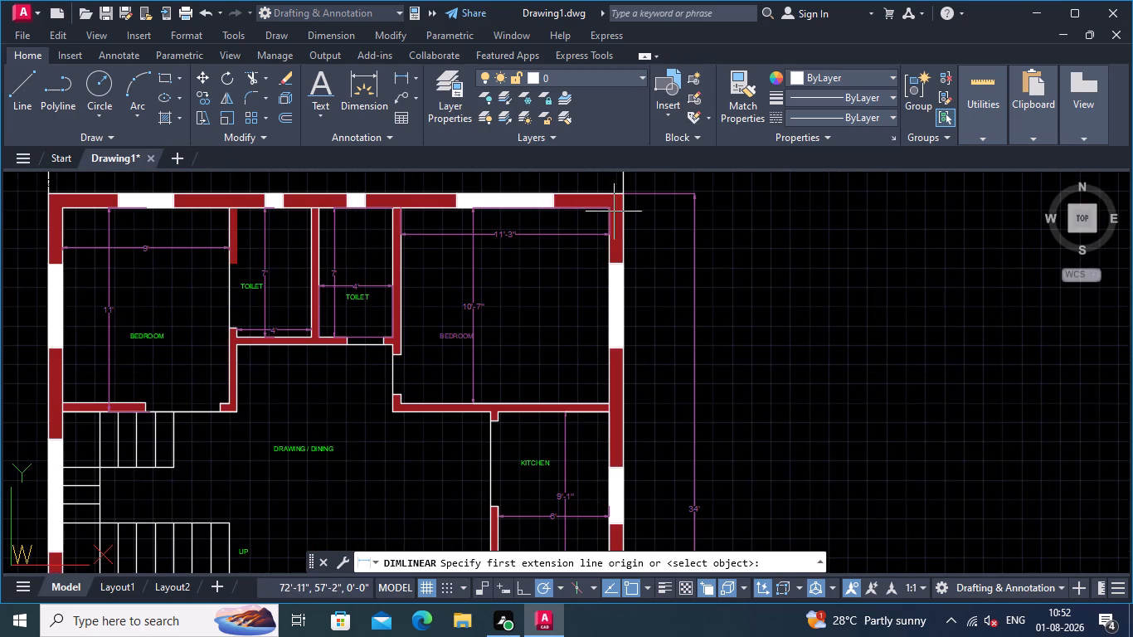
{"action": "left_click", "coordinate": [606, 207]}
{"action": "middle_click_drag", "start_coordinate": [625, 315], "coordinate": [546, 142]}
{"action": "middle_click_drag", "start_coordinate": [557, 377], "coordinate": [566, 312]}
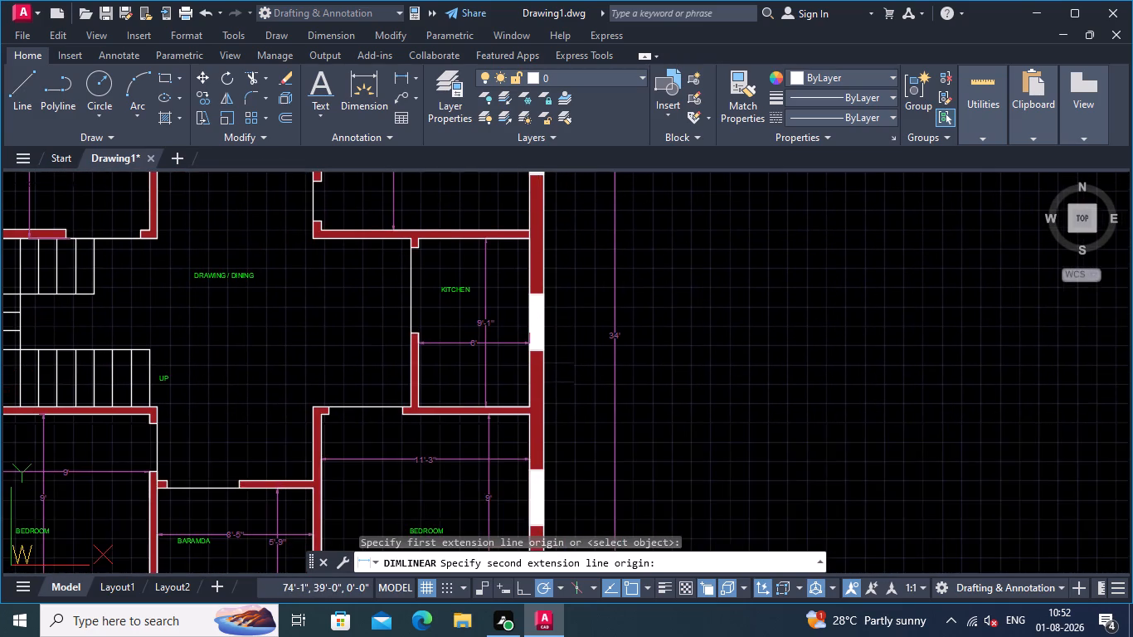
{"action": "middle_click_drag", "start_coordinate": [566, 312], "coordinate": [602, 134]}
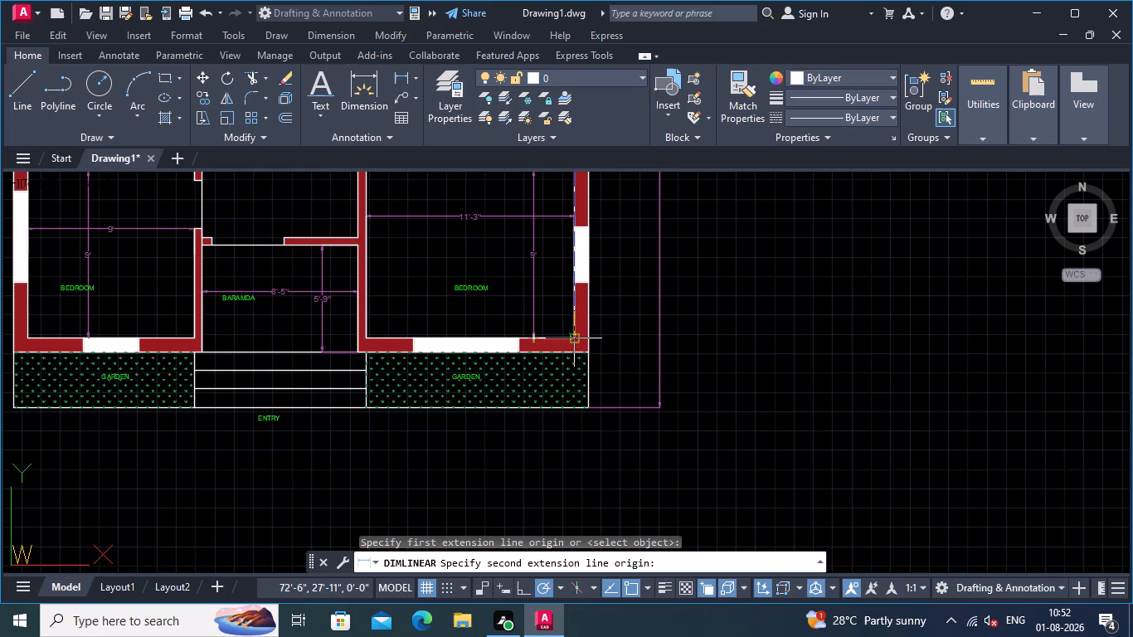
{"action": "left_click", "coordinate": [573, 337]}
{"action": "middle_click_drag", "start_coordinate": [622, 321], "coordinate": [632, 387]}
{"action": "scroll", "coordinate": [632, 385], "scroll_direction": "down", "scroll_amount": 2}
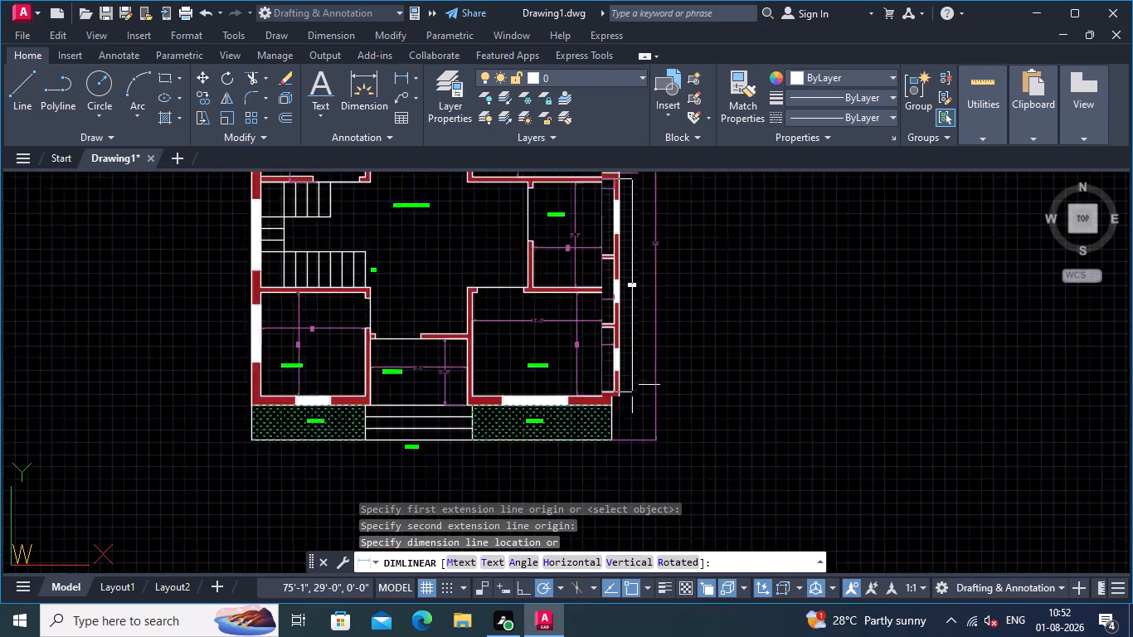
{"action": "scroll", "coordinate": [632, 385], "scroll_direction": "up", "scroll_amount": 2}
{"action": "scroll", "coordinate": [632, 385], "scroll_direction": "down", "scroll_amount": 1}
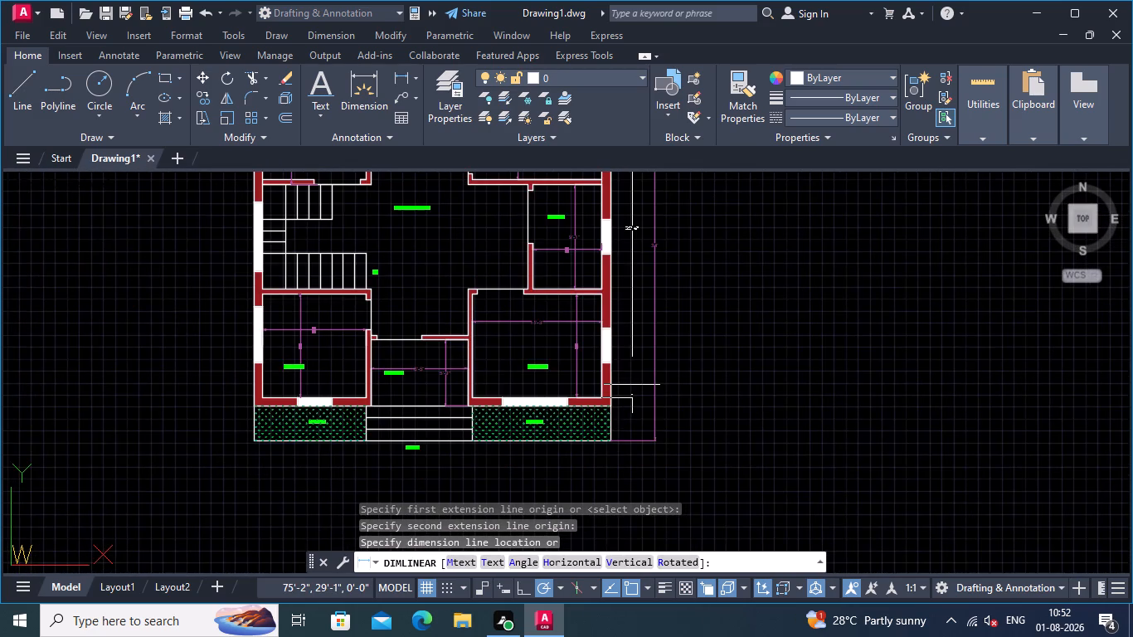
{"action": "scroll", "coordinate": [632, 385], "scroll_direction": "up", "scroll_amount": 1}
{"action": "middle_click_drag", "start_coordinate": [632, 386], "coordinate": [635, 442]}
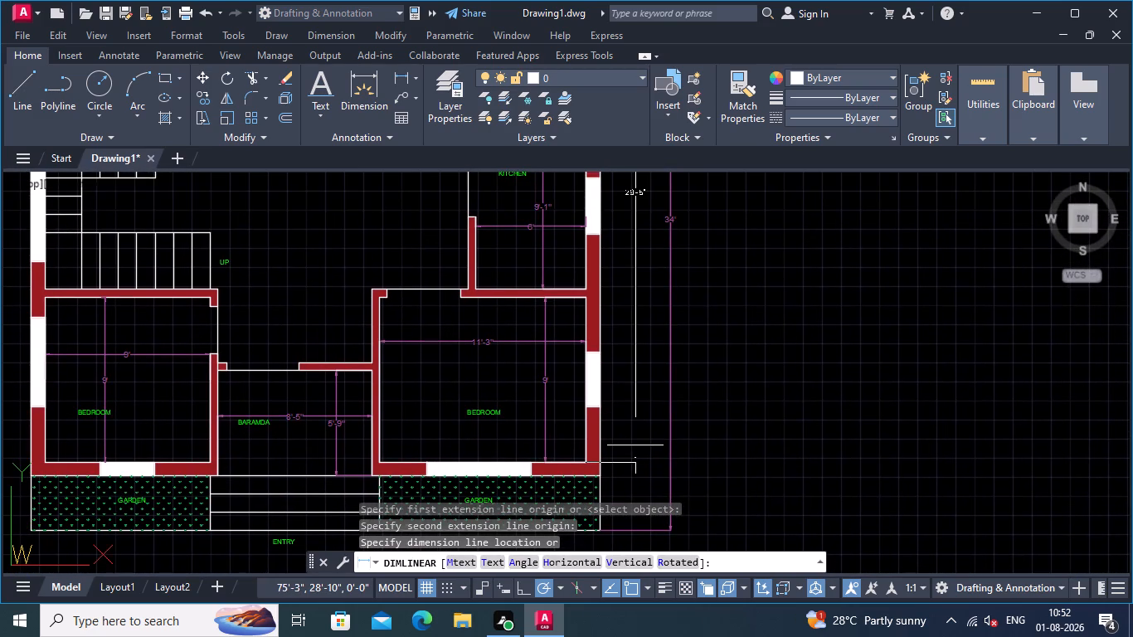
{"action": "left_click", "coordinate": [638, 445]}
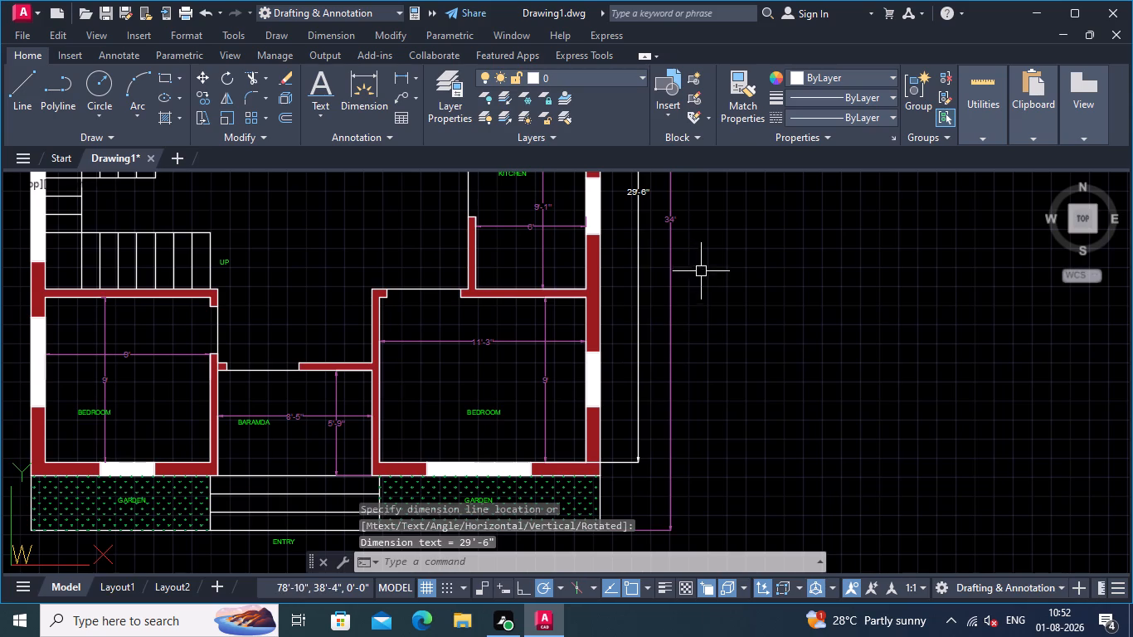
Match the new inner vertical dimension's properties to the purple overall height dimension beside it.
{"action": "left_click", "coordinate": [746, 95]}
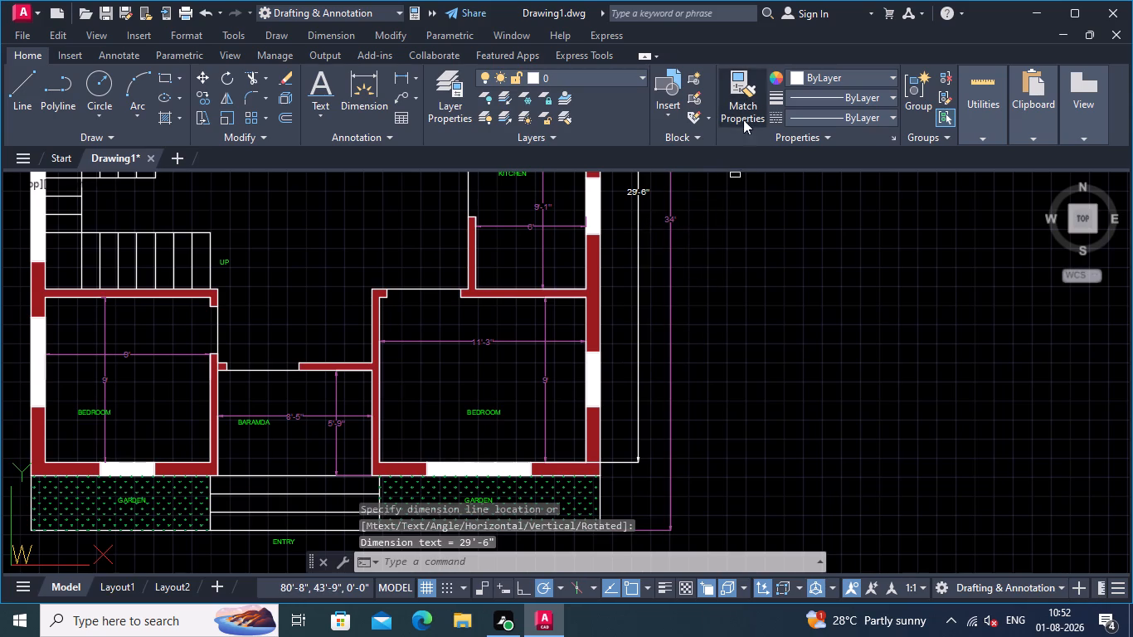
{"action": "left_click", "coordinate": [669, 250]}
{"action": "left_click", "coordinate": [639, 202]}
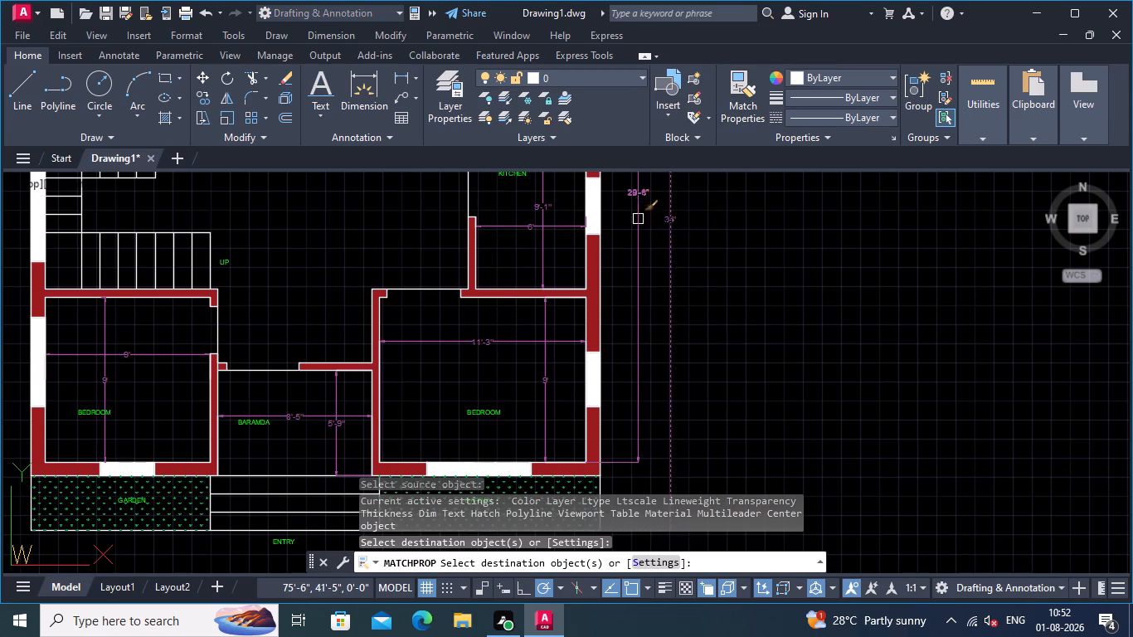
{"action": "key", "text": "Return"}
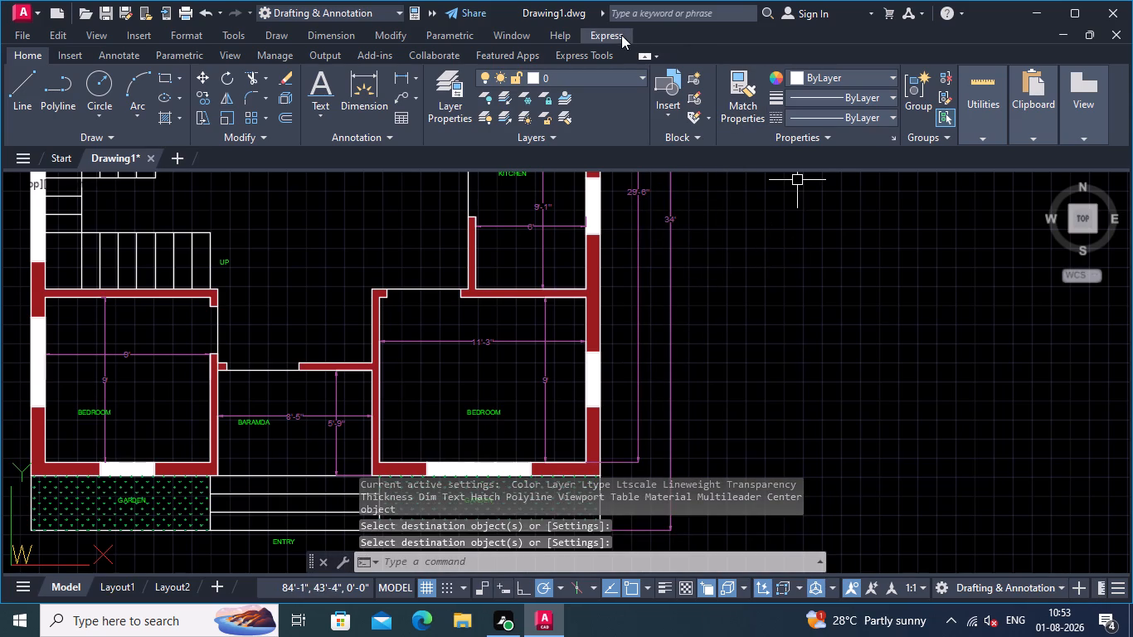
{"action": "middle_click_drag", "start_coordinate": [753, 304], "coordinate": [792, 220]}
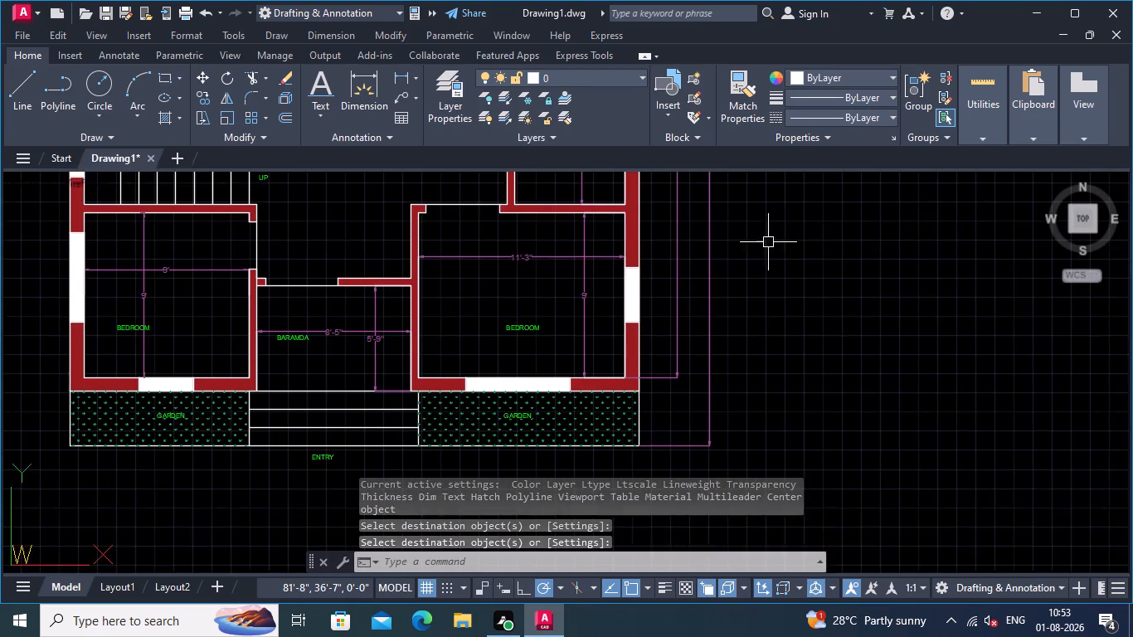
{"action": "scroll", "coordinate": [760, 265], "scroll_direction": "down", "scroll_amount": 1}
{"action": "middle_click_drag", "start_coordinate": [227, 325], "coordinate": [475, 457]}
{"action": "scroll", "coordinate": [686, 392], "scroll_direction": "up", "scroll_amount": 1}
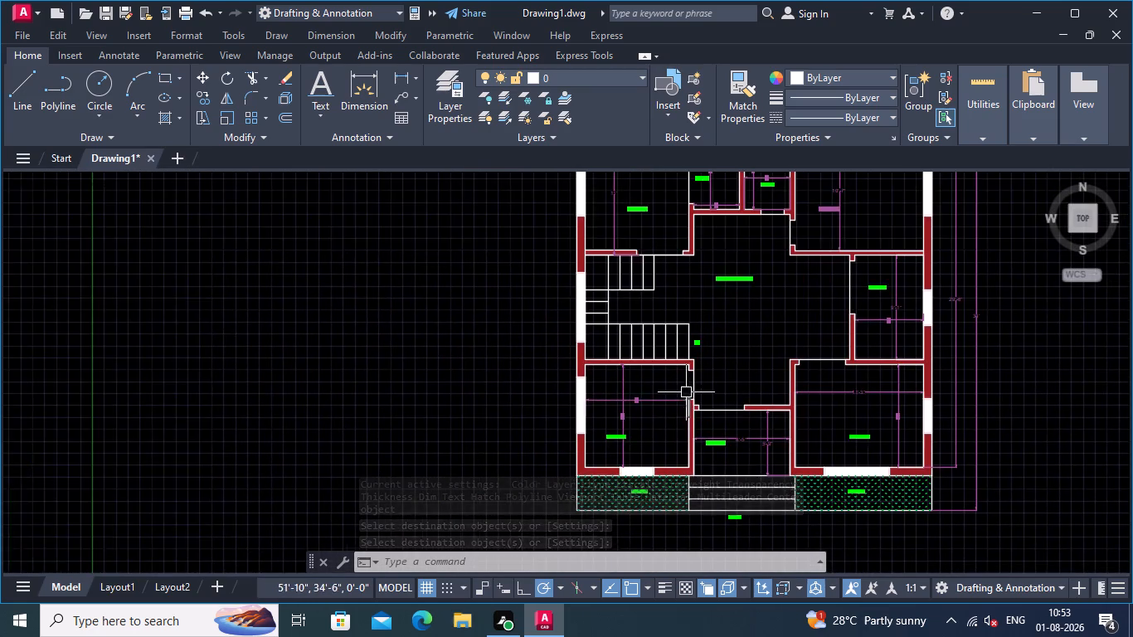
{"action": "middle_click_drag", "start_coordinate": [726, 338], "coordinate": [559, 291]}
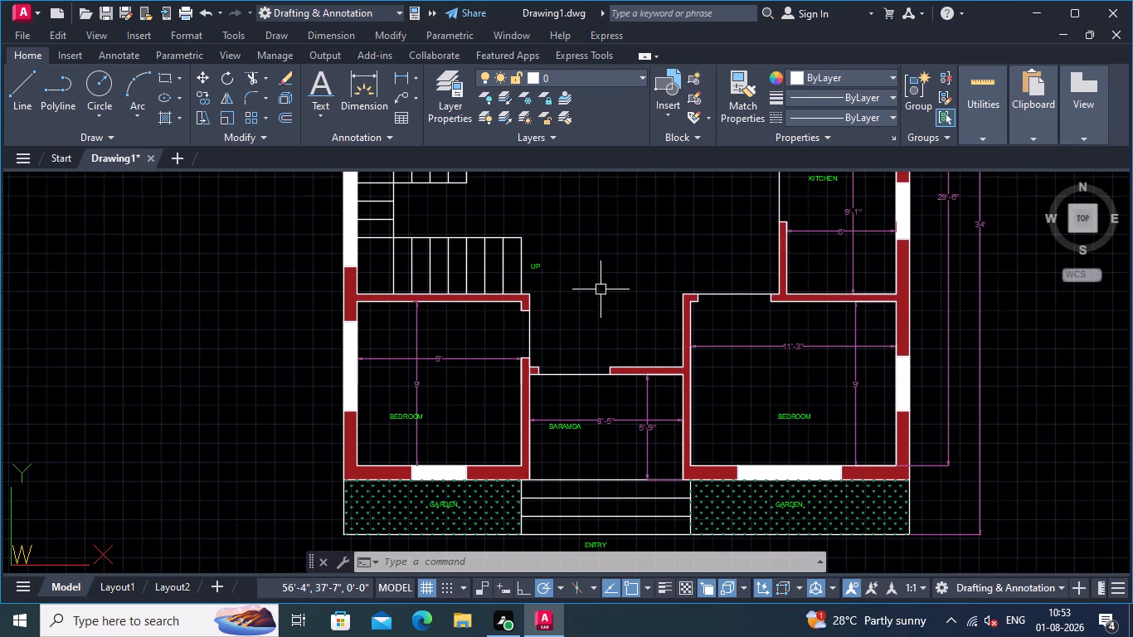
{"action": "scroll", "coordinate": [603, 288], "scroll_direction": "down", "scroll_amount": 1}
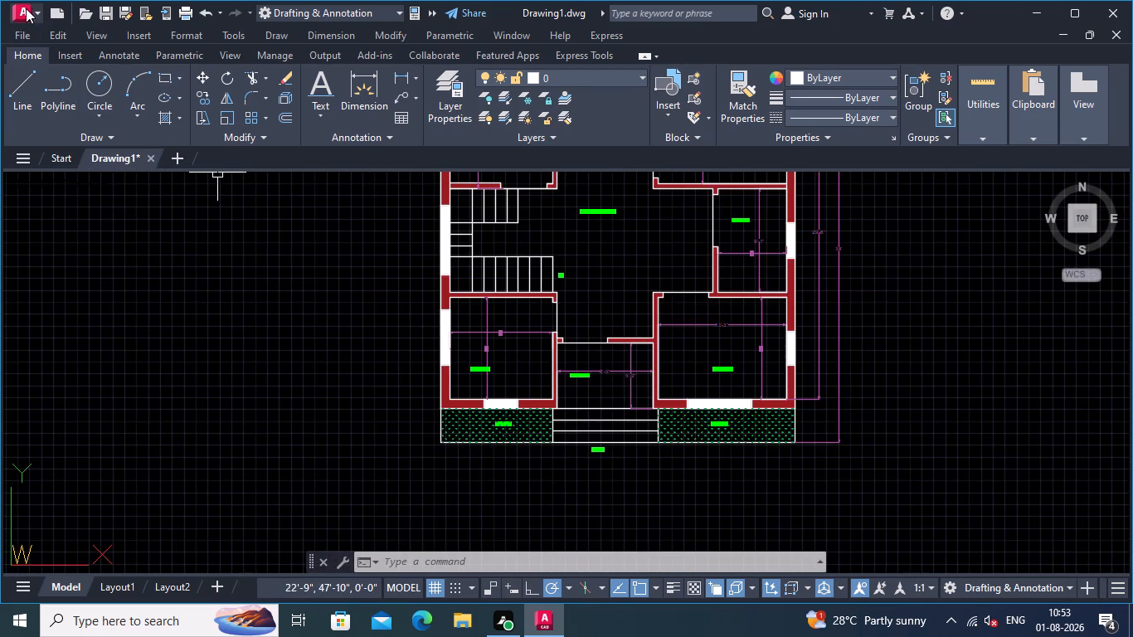
Save the drawing in the Documents folder under the file name 4 BHK FLOOR PLAN DRAWING.
{"action": "left_click", "coordinate": [25, 6]}
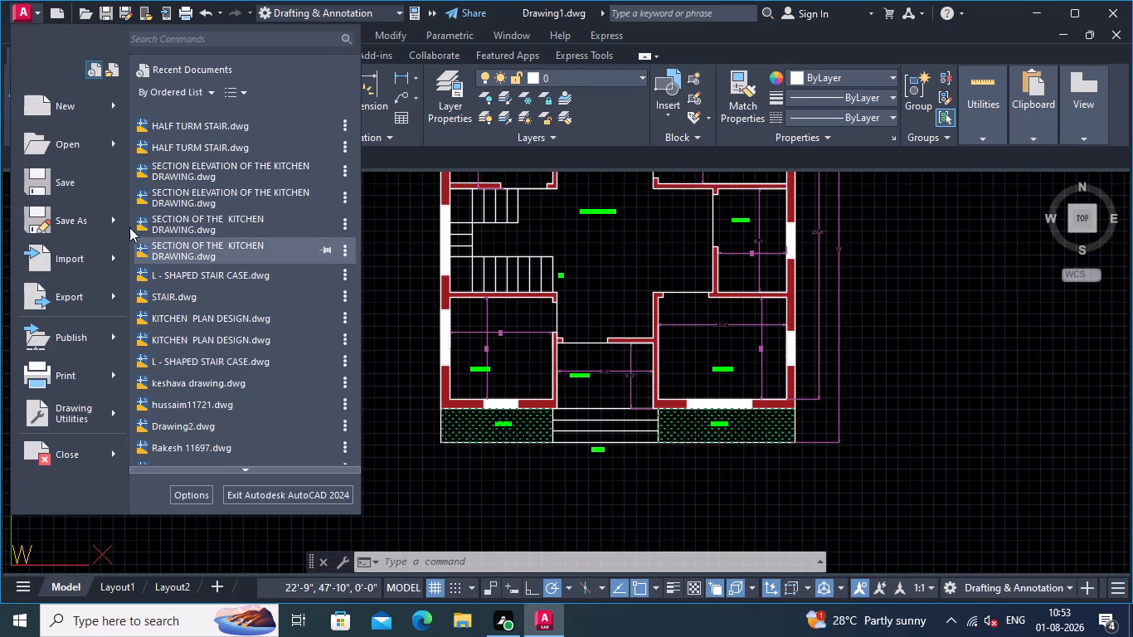
{"action": "left_click", "coordinate": [79, 216]}
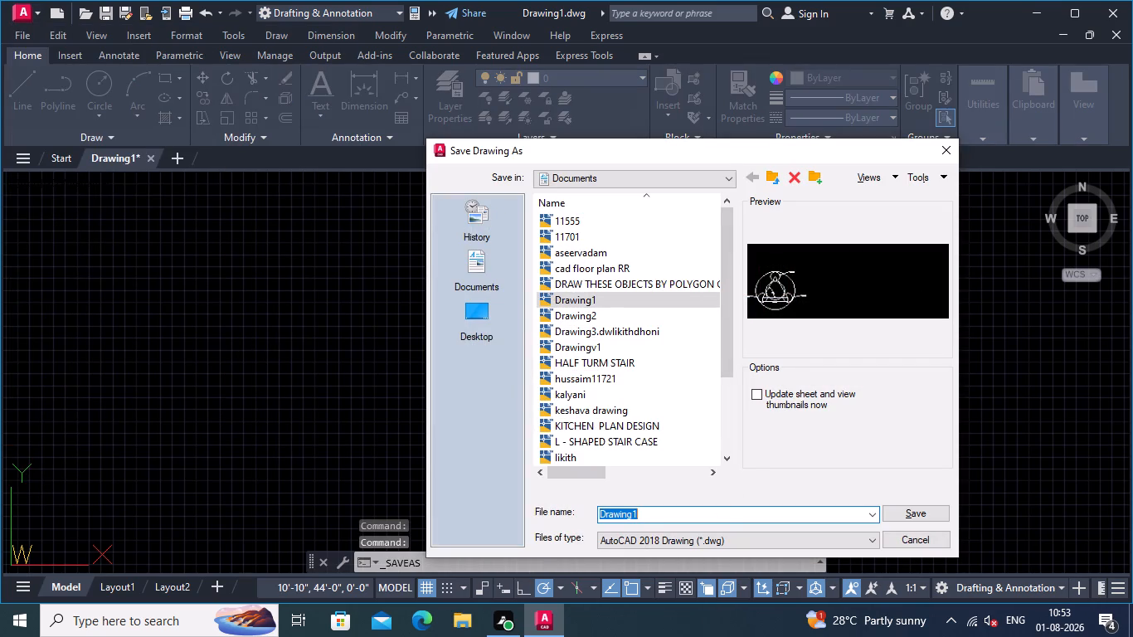
{"action": "left_click", "coordinate": [689, 516]}
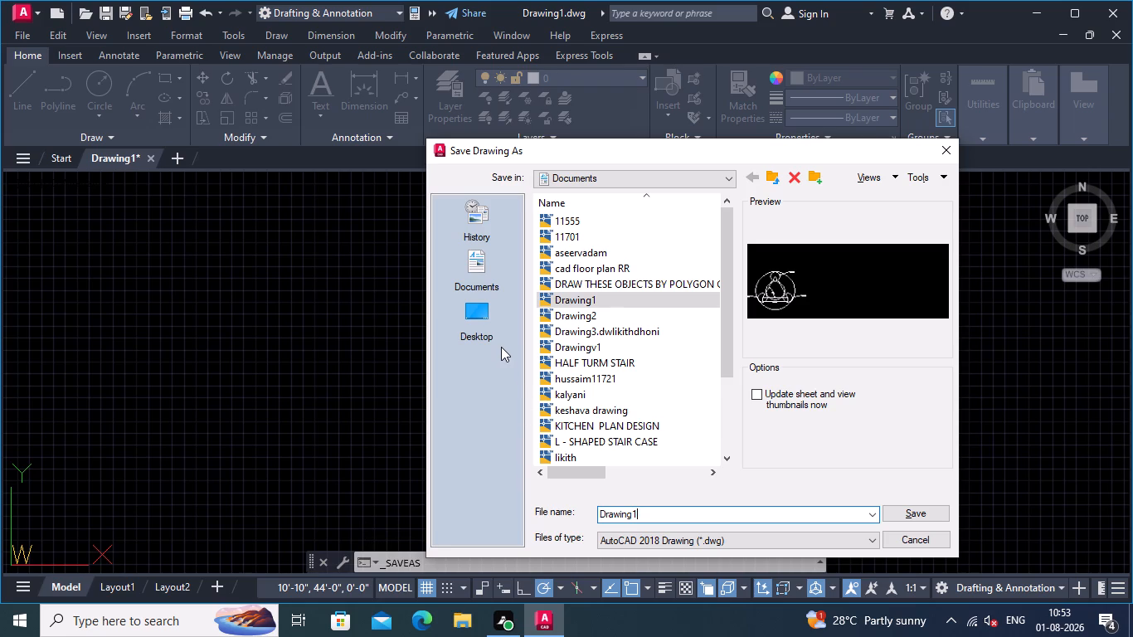
{"action": "left_click", "coordinate": [651, 515]}
{"action": "key", "text": "BackSpace"}
{"action": "key", "text": "BackSpace"}
{"action": "key", "text": "BackSpace"}
{"action": "key", "text": "BackSpace"}
{"action": "key", "text": "BackSpace"}
{"action": "key", "text": "BackSpace"}
{"action": "key", "text": "BackSpace"}
{"action": "key", "text": "BackSpace"}
{"action": "key", "text": "BackSpace"}
{"action": "type", "text": "4 BHK"}
{"action": "key", "text": "space"}
{"action": "type", "text": "F;"}
{"action": "key", "text": "BackSpace"}
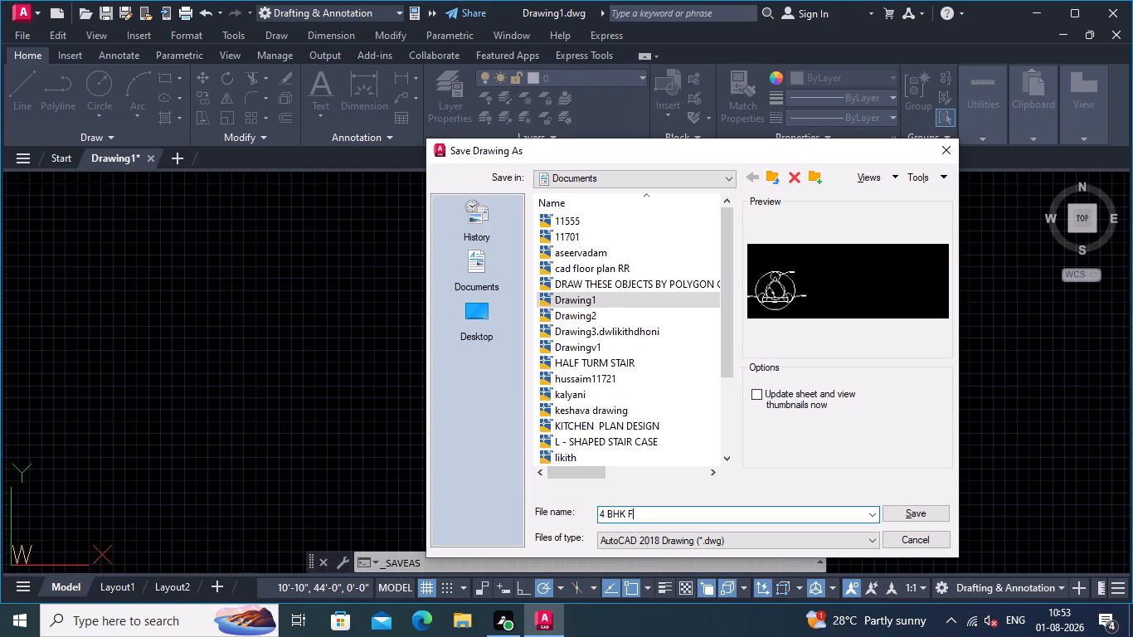
{"action": "type", "text": "LOOR PLAN"}
{"action": "key", "text": "space"}
{"action": "type", "text": "DRAWING"}
{"action": "left_click", "coordinate": [914, 512]}
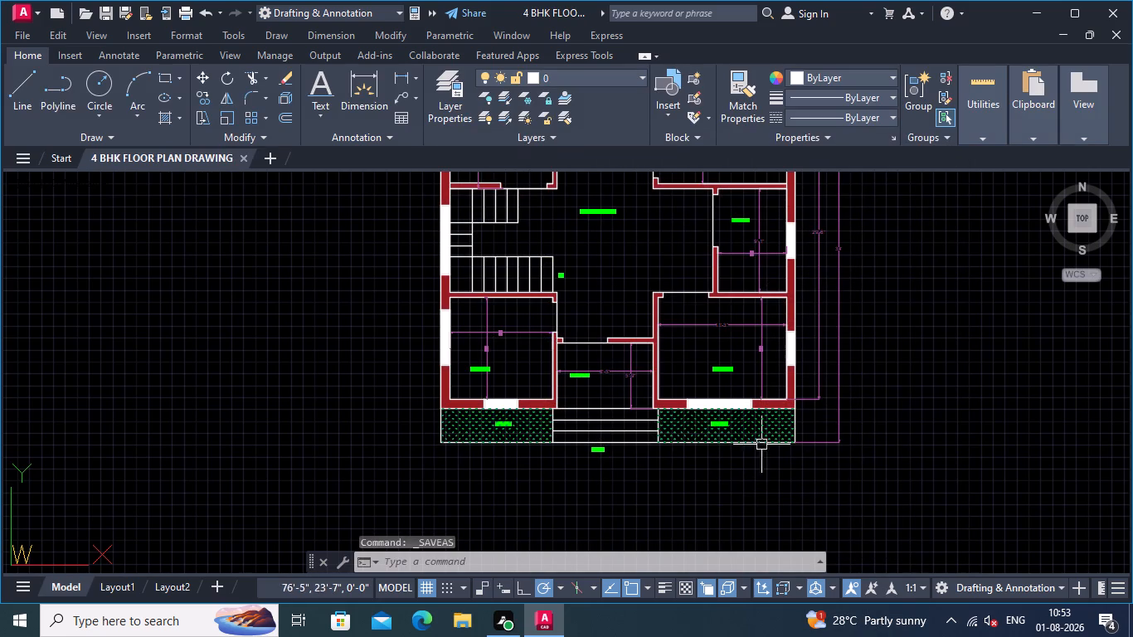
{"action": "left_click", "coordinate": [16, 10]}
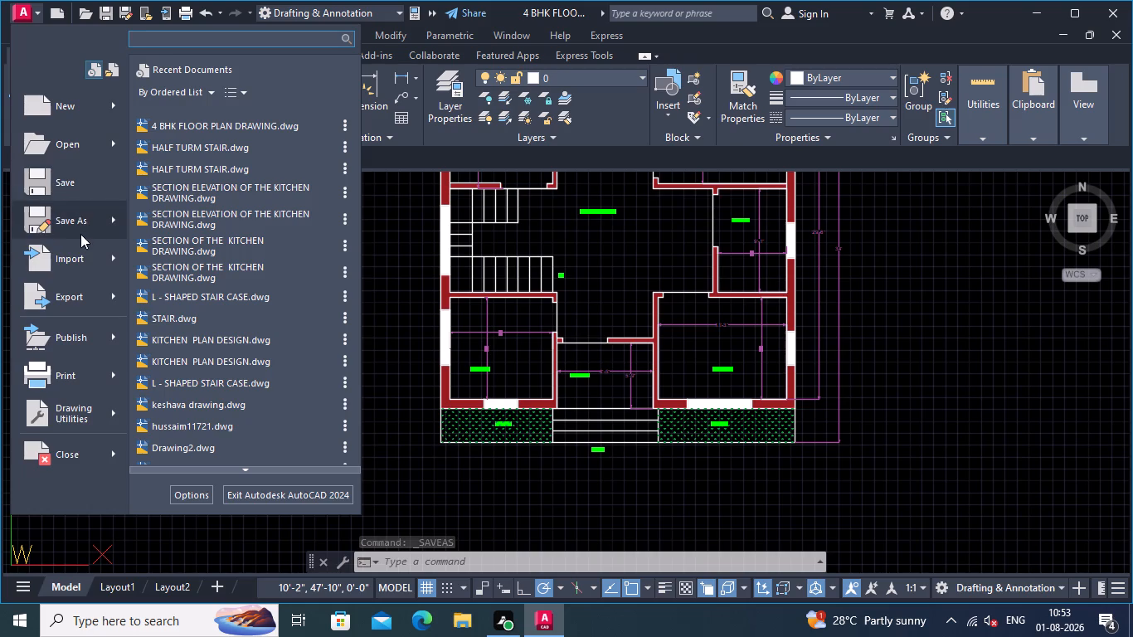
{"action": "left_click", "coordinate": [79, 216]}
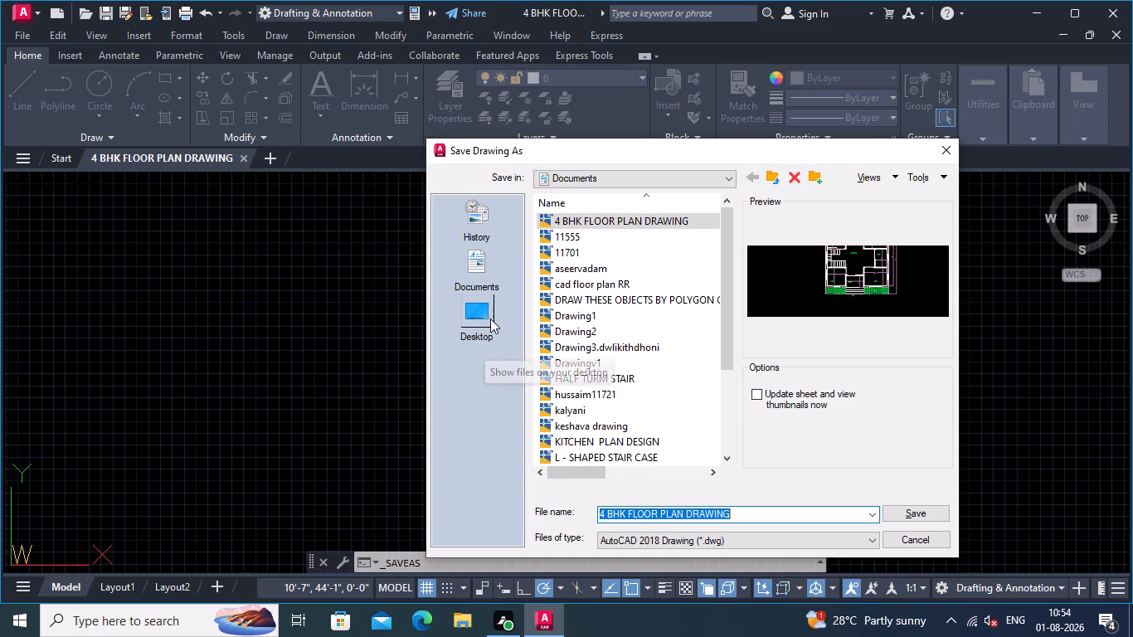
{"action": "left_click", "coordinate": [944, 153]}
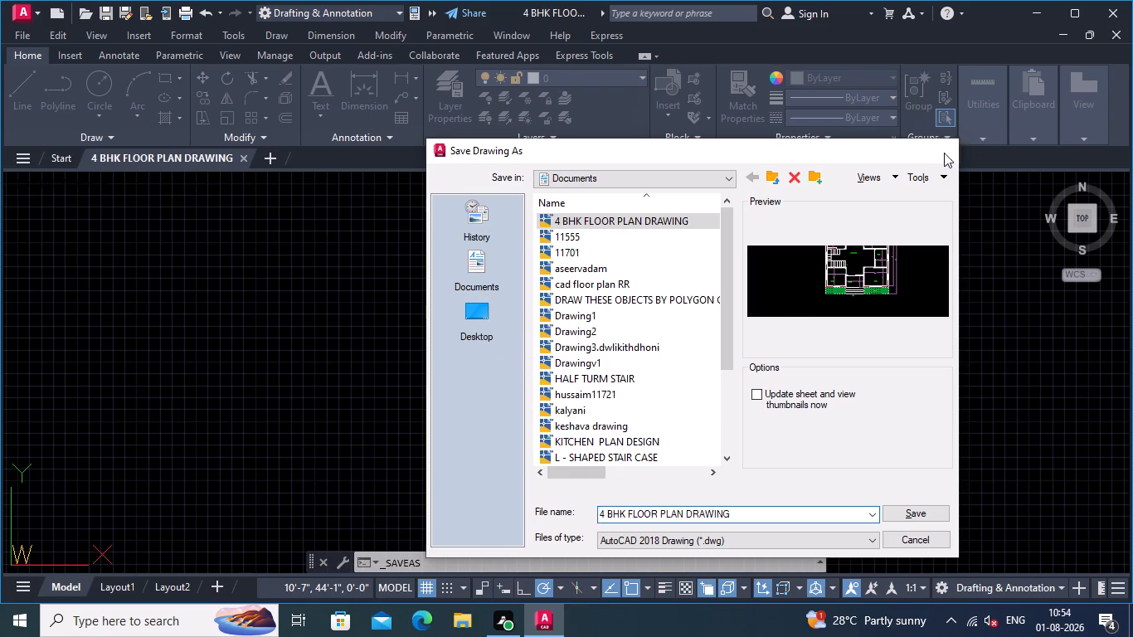
Save a copy of the drawing to the Desktop, keeping the file name 4 BHK FLOOR PLAN DRAWING.
{"action": "left_click", "coordinate": [17, 7]}
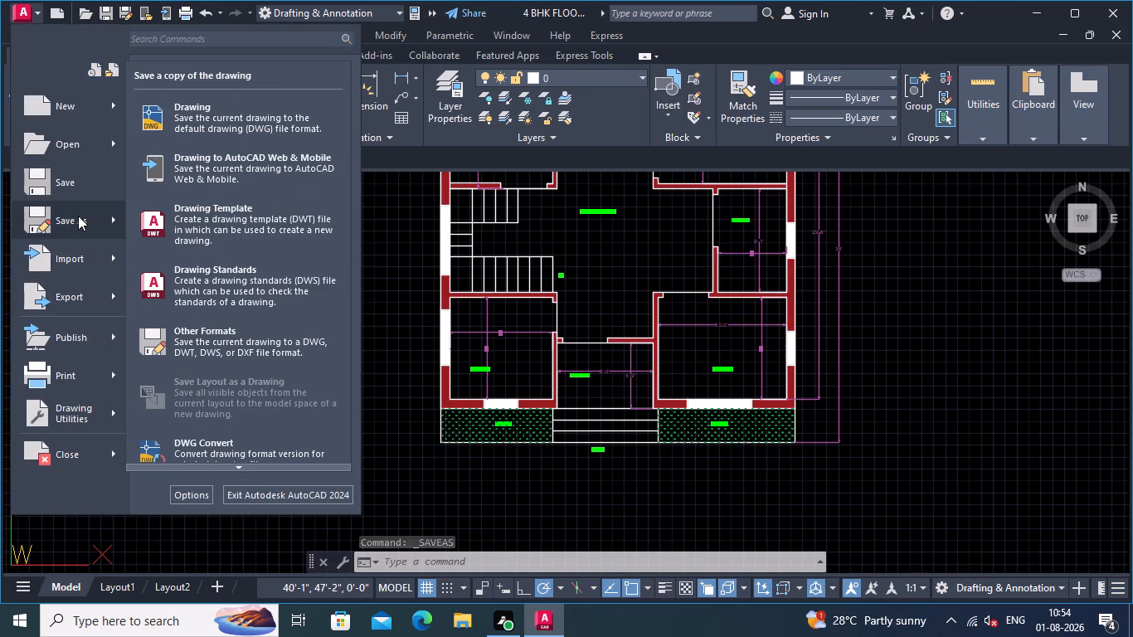
{"action": "left_click", "coordinate": [78, 216]}
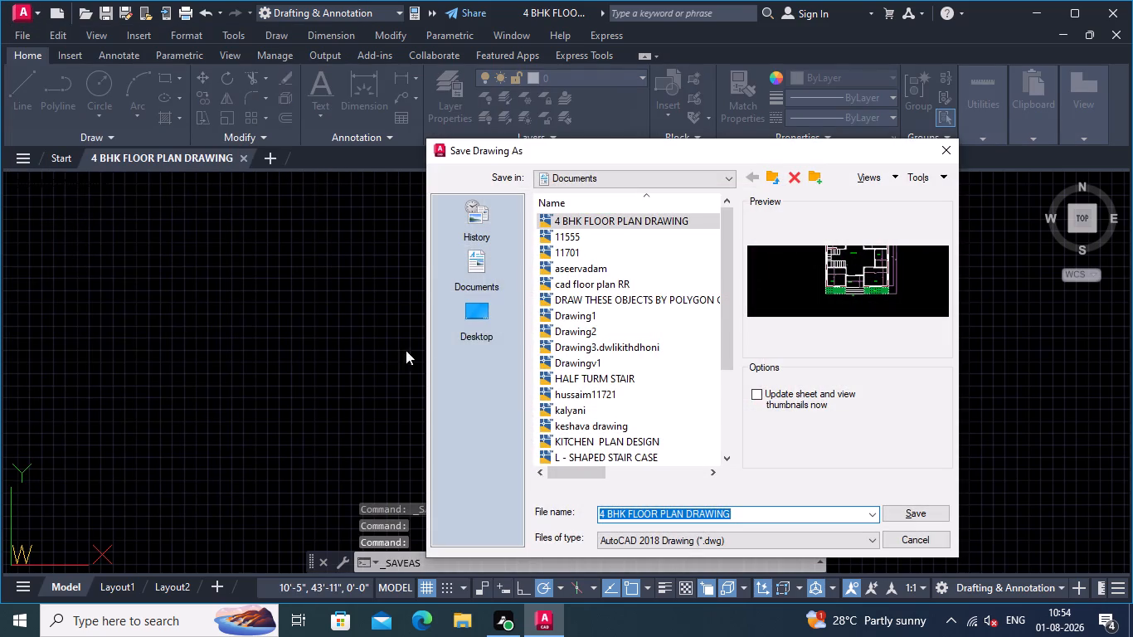
{"action": "left_click", "coordinate": [477, 314]}
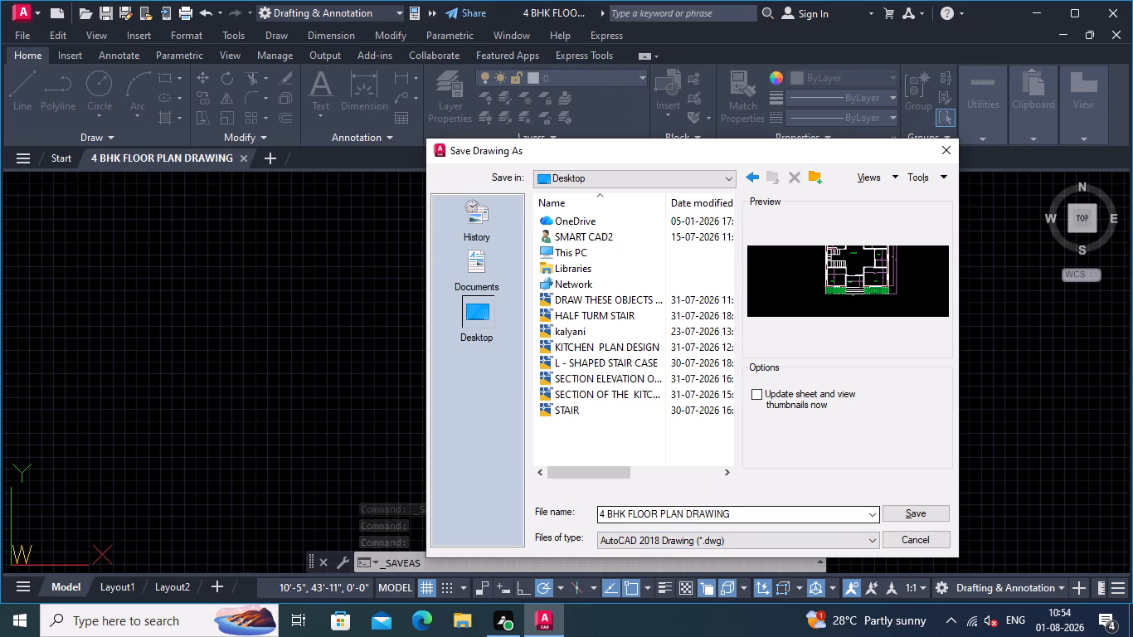
{"action": "left_click", "coordinate": [925, 516]}
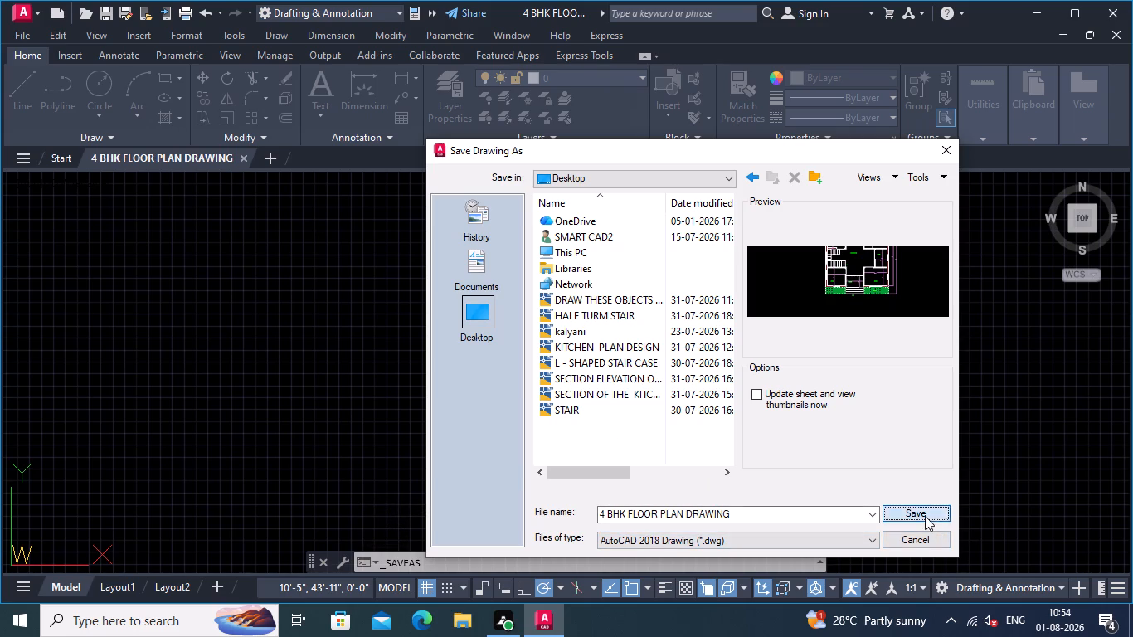